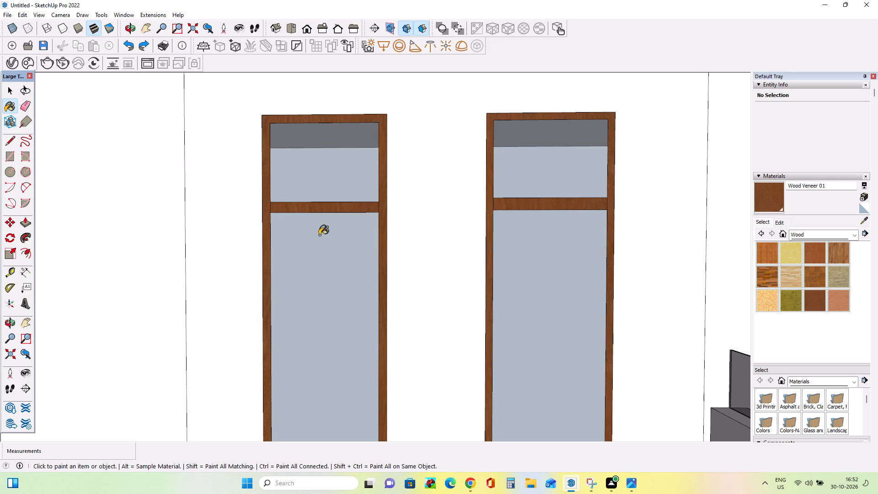
Examine the finished windows, balconies and blank wall of the facade with the whole building in view.
{"action": "scroll", "coordinate": [327, 246], "scroll_direction": "down", "scroll_amount": 4}
{"action": "scroll", "coordinate": [402, 322], "scroll_direction": "down", "scroll_amount": 14}
{"action": "scroll", "coordinate": [438, 323], "scroll_direction": "down", "scroll_amount": 4}
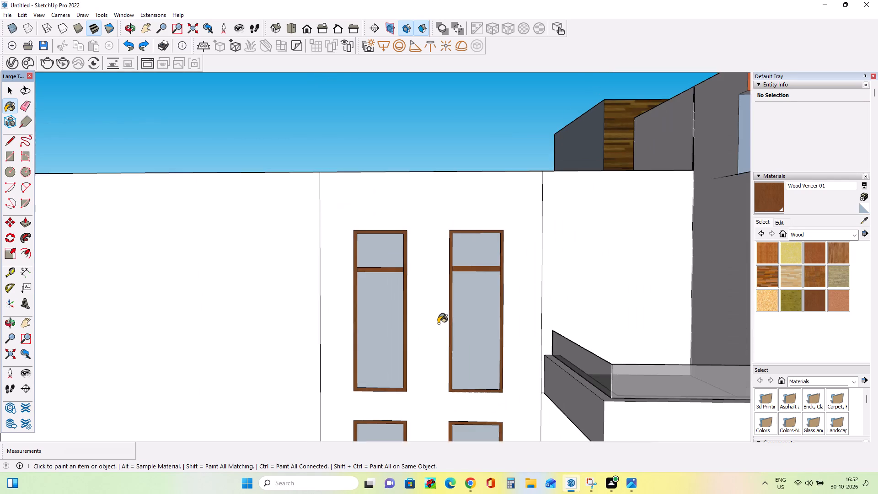
{"action": "scroll", "coordinate": [438, 323], "scroll_direction": "down", "scroll_amount": 5}
{"action": "middle_click_drag", "start_coordinate": [455, 363], "coordinate": [470, 344]}
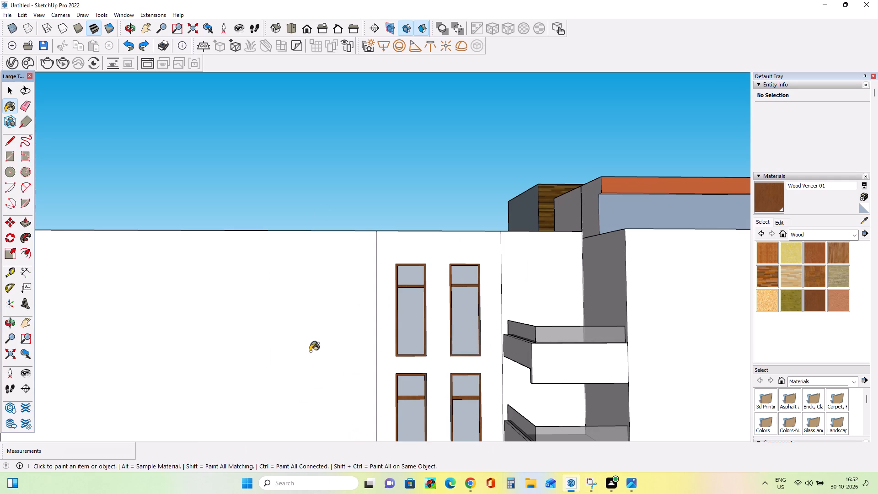
{"action": "middle_click_drag", "start_coordinate": [313, 354], "coordinate": [315, 360]}
{"action": "scroll", "coordinate": [314, 334], "scroll_direction": "down", "scroll_amount": 15}
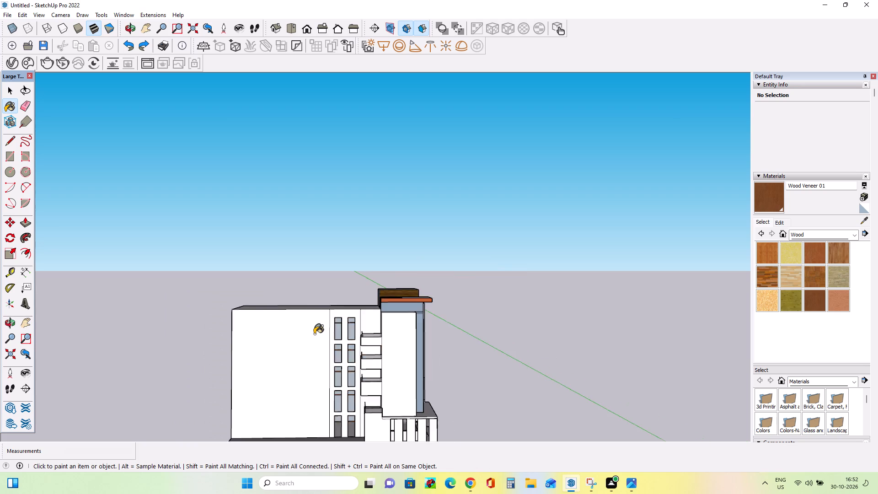
{"action": "scroll", "coordinate": [314, 334], "scroll_direction": "down", "scroll_amount": 4}
{"action": "scroll", "coordinate": [296, 412], "scroll_direction": "up", "scroll_amount": 15}
{"action": "middle_click_drag", "start_coordinate": [313, 393], "coordinate": [319, 398]}
{"action": "middle_click_drag", "start_coordinate": [320, 357], "coordinate": [328, 360]}
{"action": "scroll", "coordinate": [352, 325], "scroll_direction": "up", "scroll_amount": 4}
{"action": "middle_click_drag", "start_coordinate": [352, 325], "coordinate": [355, 330]}
{"action": "scroll", "coordinate": [322, 361], "scroll_direction": "down", "scroll_amount": 3}
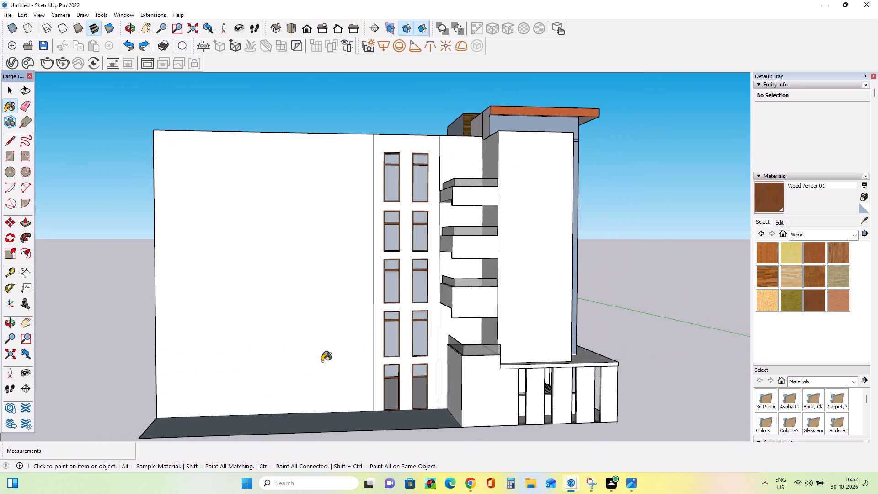
{"action": "middle_click_drag", "start_coordinate": [322, 361], "coordinate": [335, 362]}
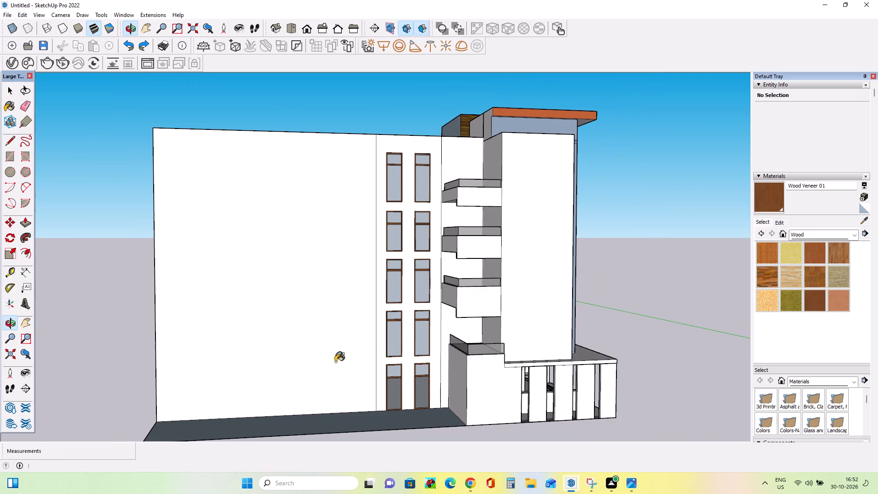
{"action": "middle_click_drag", "start_coordinate": [339, 371], "coordinate": [343, 381]}
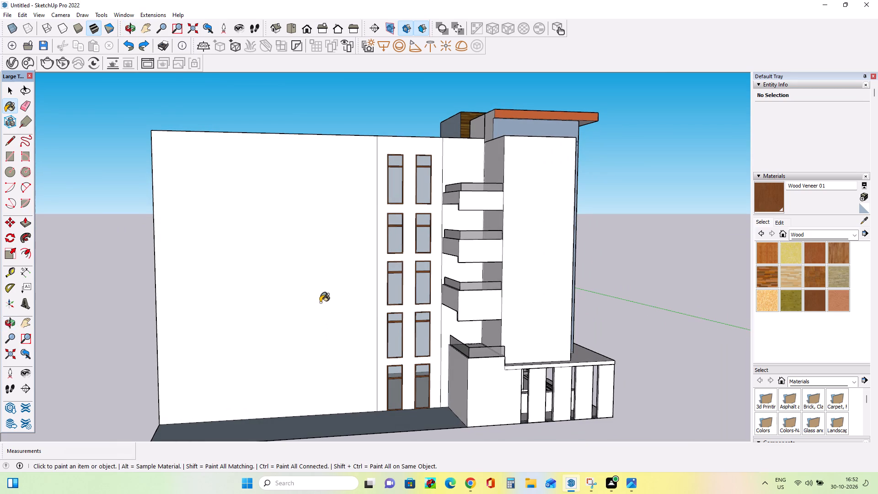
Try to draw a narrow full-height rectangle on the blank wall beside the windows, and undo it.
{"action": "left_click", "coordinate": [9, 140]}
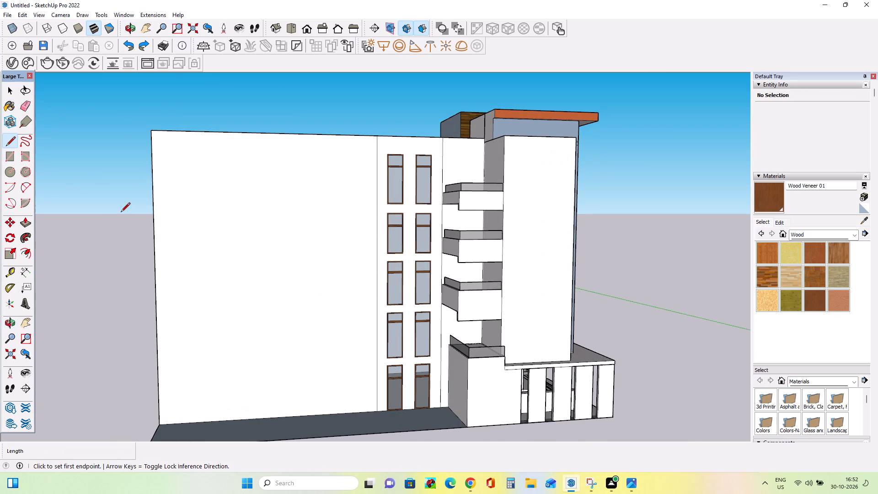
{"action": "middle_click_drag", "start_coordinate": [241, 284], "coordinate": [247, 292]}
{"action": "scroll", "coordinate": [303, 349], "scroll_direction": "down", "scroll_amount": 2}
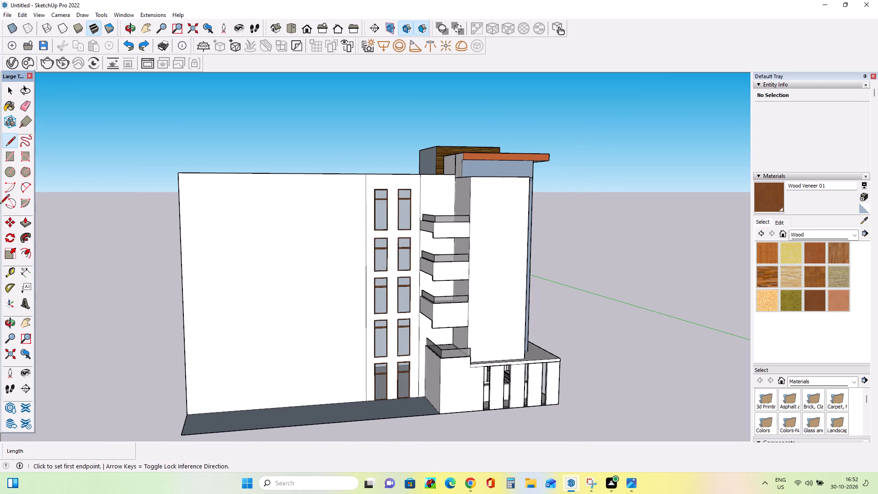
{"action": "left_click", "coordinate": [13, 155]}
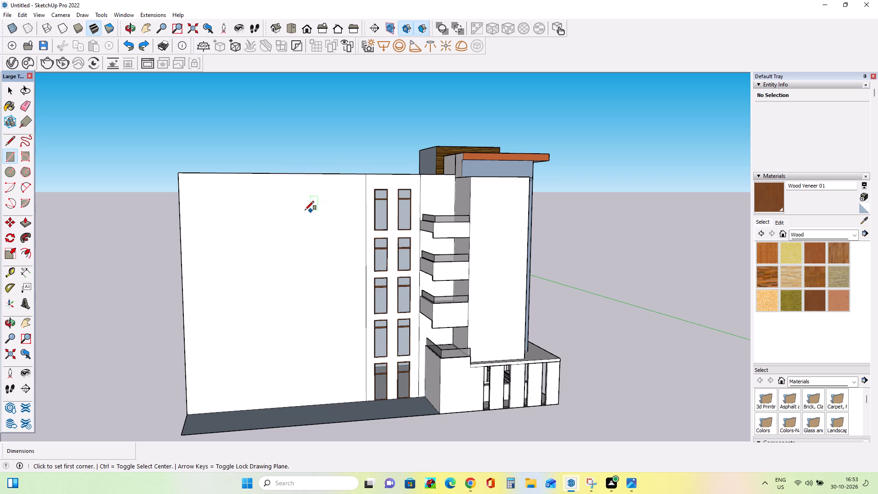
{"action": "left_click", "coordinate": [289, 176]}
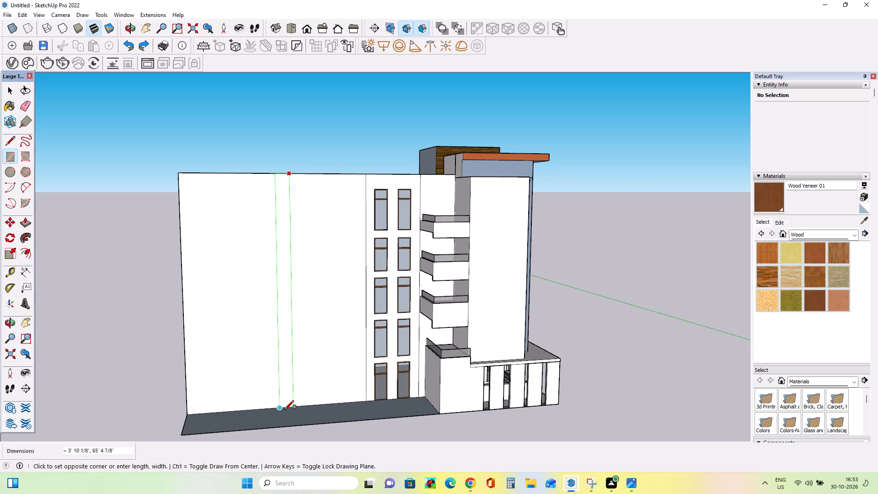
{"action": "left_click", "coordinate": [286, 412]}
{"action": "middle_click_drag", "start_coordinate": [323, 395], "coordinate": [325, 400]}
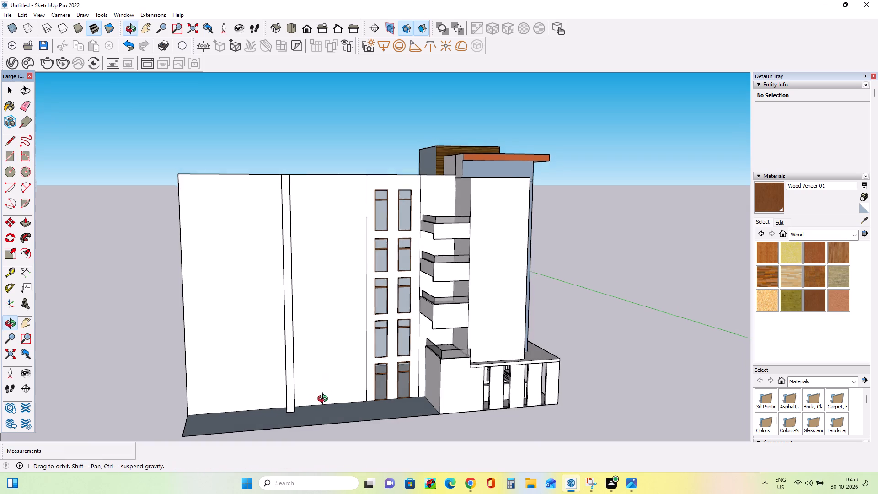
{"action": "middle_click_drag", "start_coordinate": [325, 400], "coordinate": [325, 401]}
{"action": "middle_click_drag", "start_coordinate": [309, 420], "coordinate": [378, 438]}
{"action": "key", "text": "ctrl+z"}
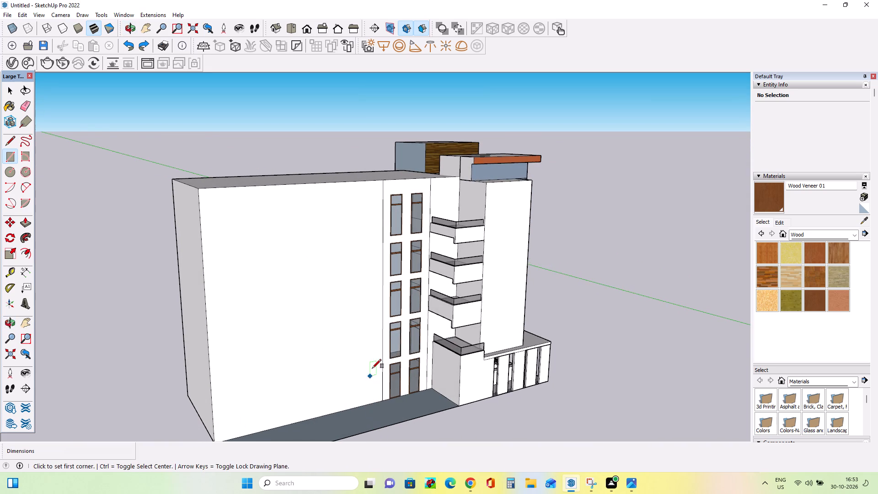
Draw a full-height rectangle about 1' 11 13/16" by 65' 4 7/8" on the blank wall beside the window bay.
{"action": "left_click", "coordinate": [299, 183]}
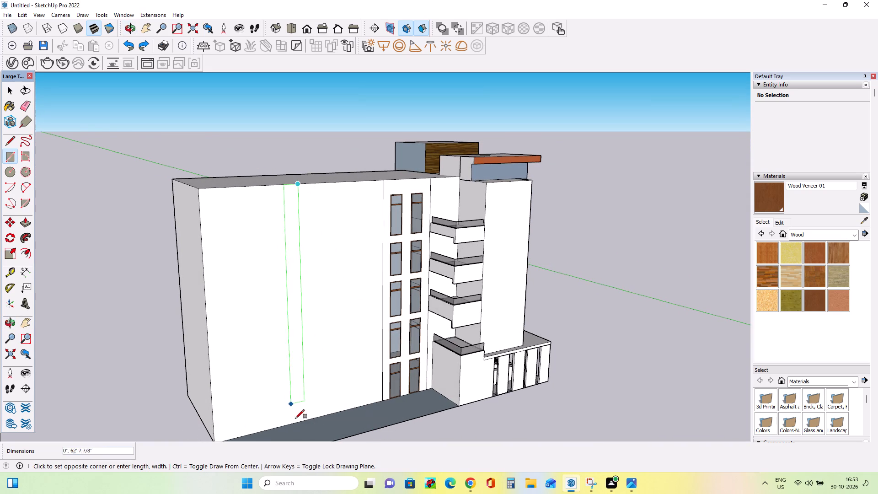
{"action": "left_click", "coordinate": [299, 425]}
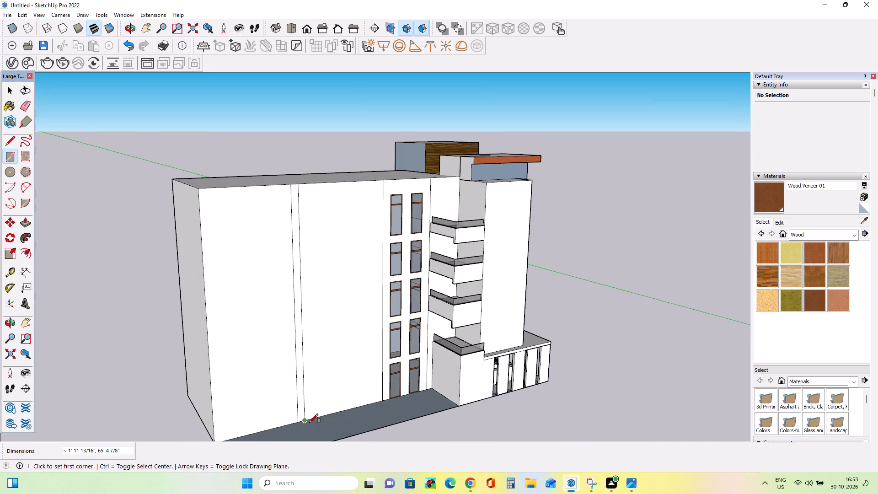
Push/Pull the narrow full-height strip outward about 13' 11 5/16" to form a vertical fin.
{"action": "middle_click_drag", "start_coordinate": [325, 419], "coordinate": [328, 426]}
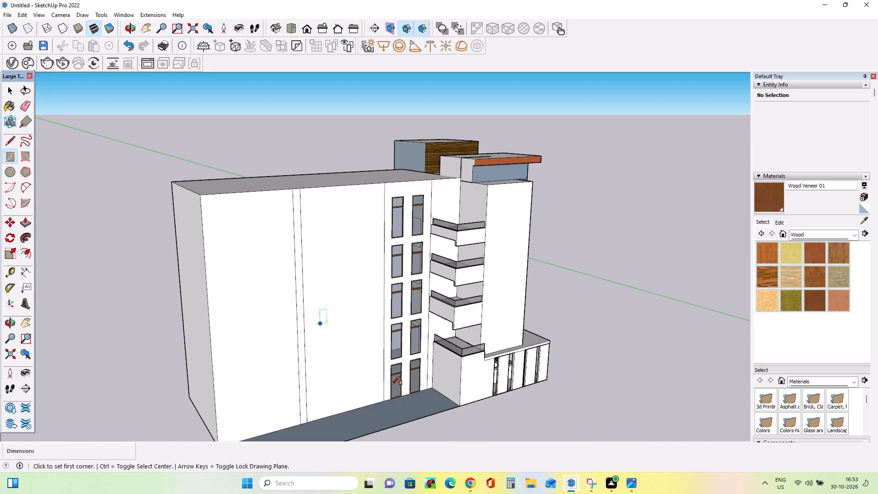
{"action": "left_click", "coordinate": [21, 223]}
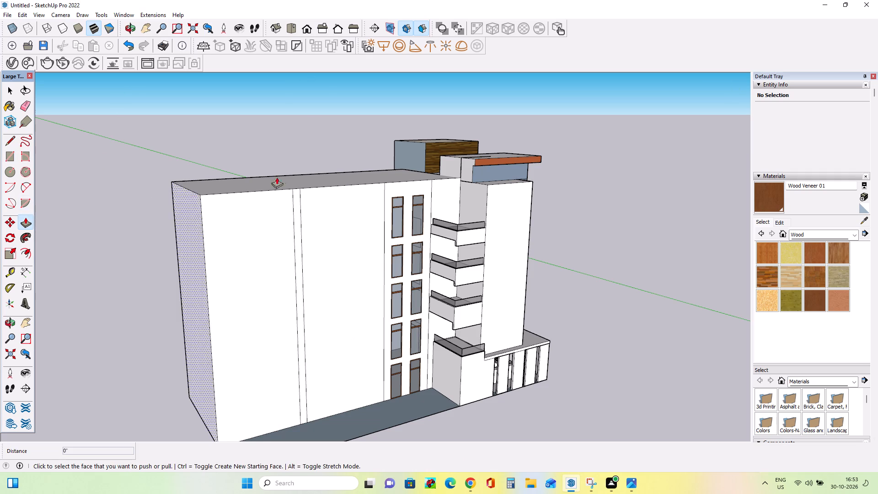
{"action": "middle_click_drag", "start_coordinate": [277, 174], "coordinate": [220, 181]}
{"action": "left_click_drag", "start_coordinate": [273, 285], "coordinate": [273, 295]}
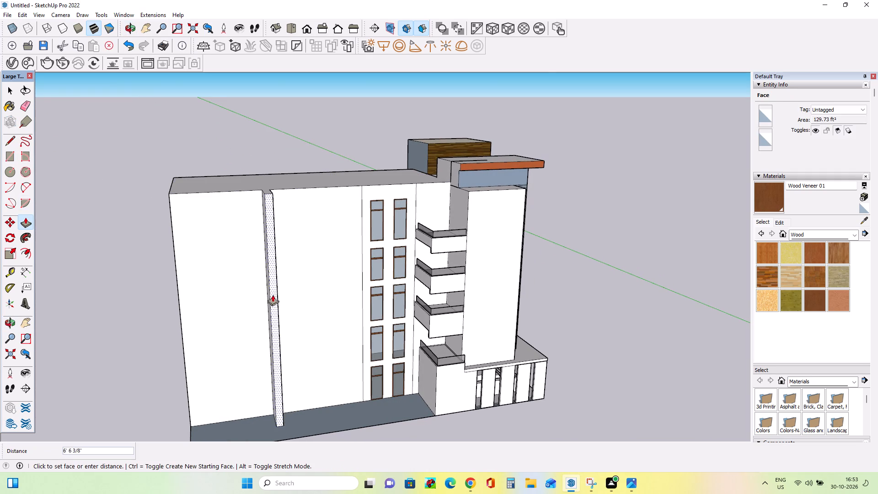
{"action": "left_click_drag", "start_coordinate": [273, 295], "coordinate": [273, 304]}
Adjust the fin's thickness by push/pulling its side face towards the windows by about 4 9/16".
{"action": "scroll", "coordinate": [307, 298], "scroll_direction": "down", "scroll_amount": 3}
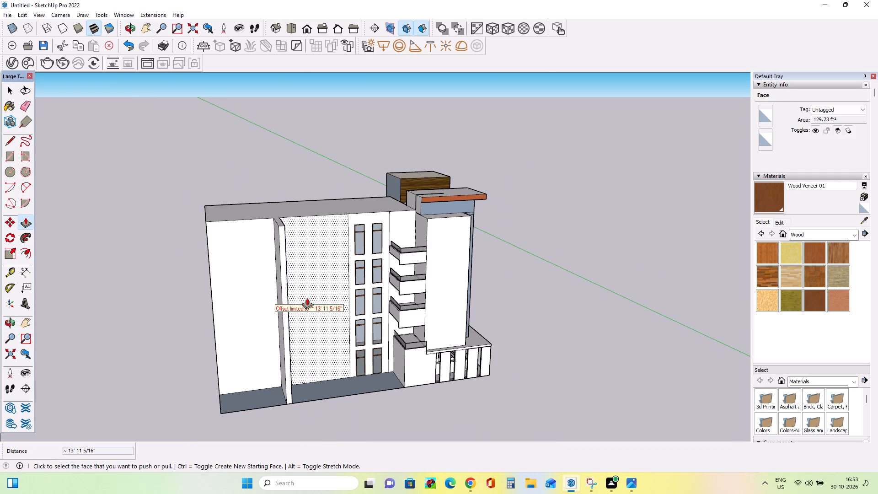
{"action": "middle_click_drag", "start_coordinate": [316, 290], "coordinate": [318, 283]}
{"action": "middle_click_drag", "start_coordinate": [331, 213], "coordinate": [333, 208]}
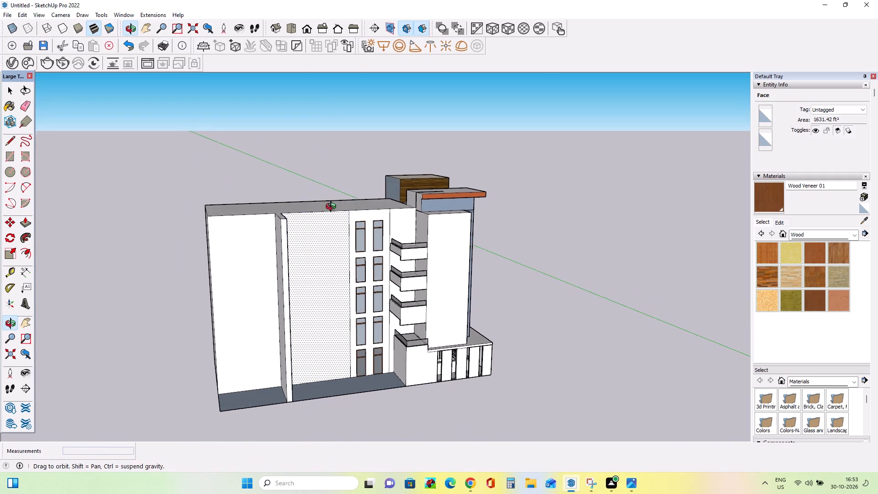
{"action": "middle_click_drag", "start_coordinate": [333, 208], "coordinate": [336, 200]}
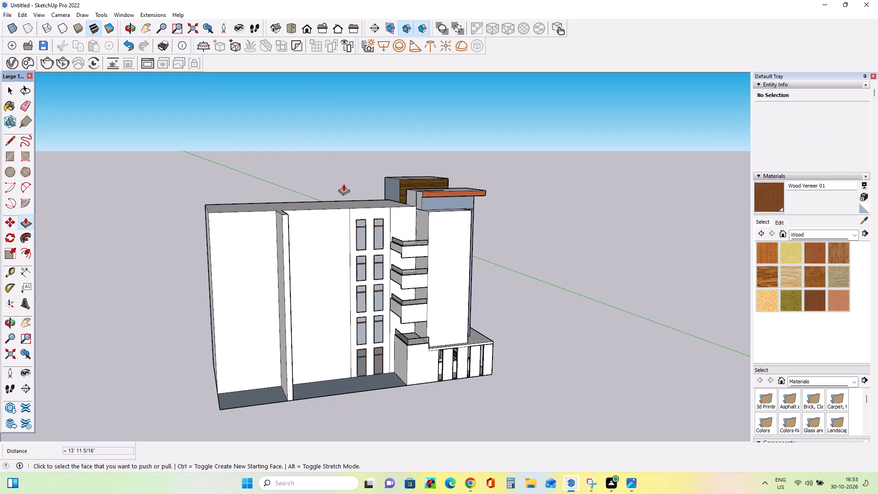
{"action": "middle_click_drag", "start_coordinate": [355, 206], "coordinate": [355, 222]}
{"action": "middle_click_drag", "start_coordinate": [362, 277], "coordinate": [362, 271]}
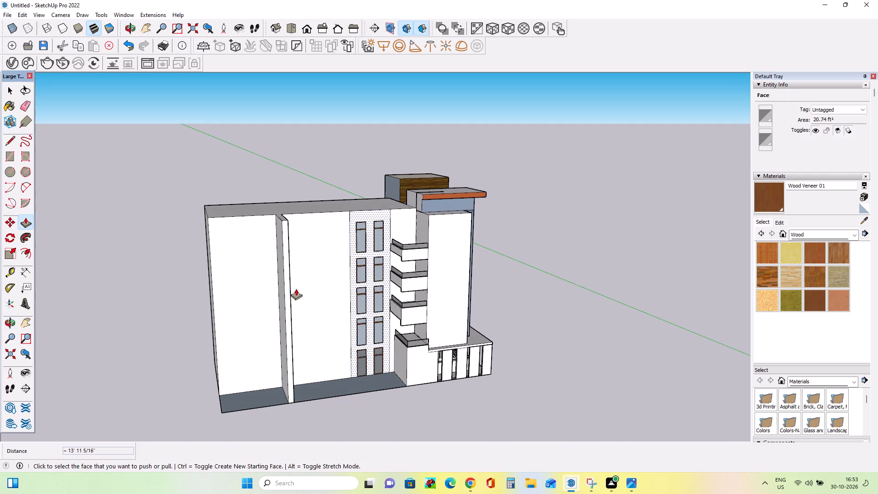
{"action": "scroll", "coordinate": [295, 275], "scroll_direction": "up", "scroll_amount": 3}
{"action": "middle_click_drag", "start_coordinate": [353, 273], "coordinate": [308, 295]}
{"action": "middle_click_drag", "start_coordinate": [321, 274], "coordinate": [301, 272]}
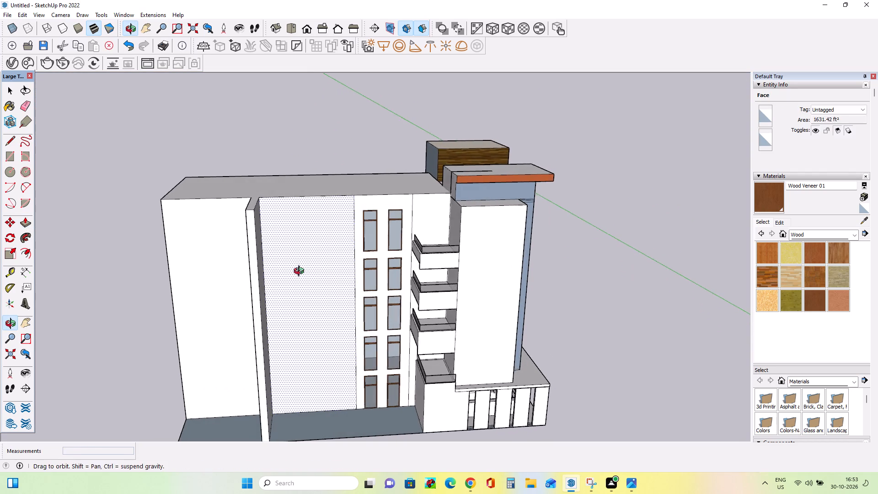
{"action": "middle_click_drag", "start_coordinate": [301, 272], "coordinate": [261, 268]}
{"action": "left_click", "coordinate": [250, 273]}
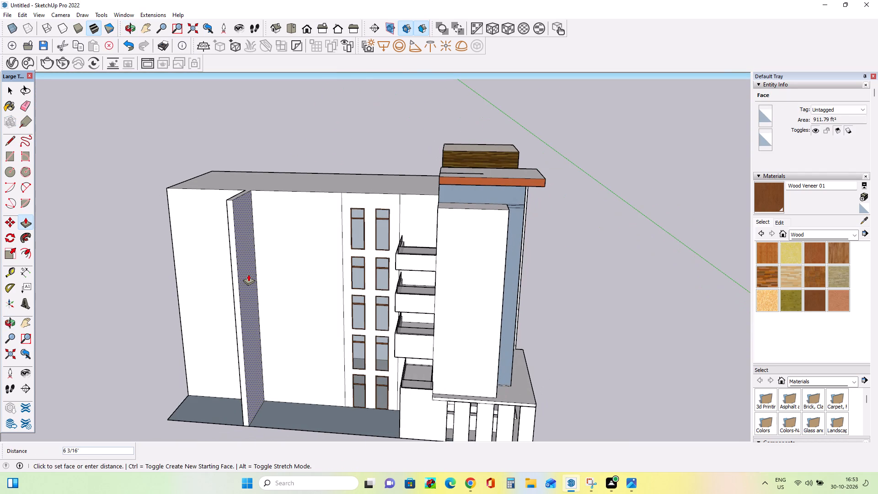
Draw a horizontal line about 27' 8 13/16" long from the top-row window's lower outer corner to the fin.
{"action": "middle_click_drag", "start_coordinate": [330, 268], "coordinate": [391, 212]}
{"action": "scroll", "coordinate": [391, 212], "scroll_direction": "down", "scroll_amount": 2}
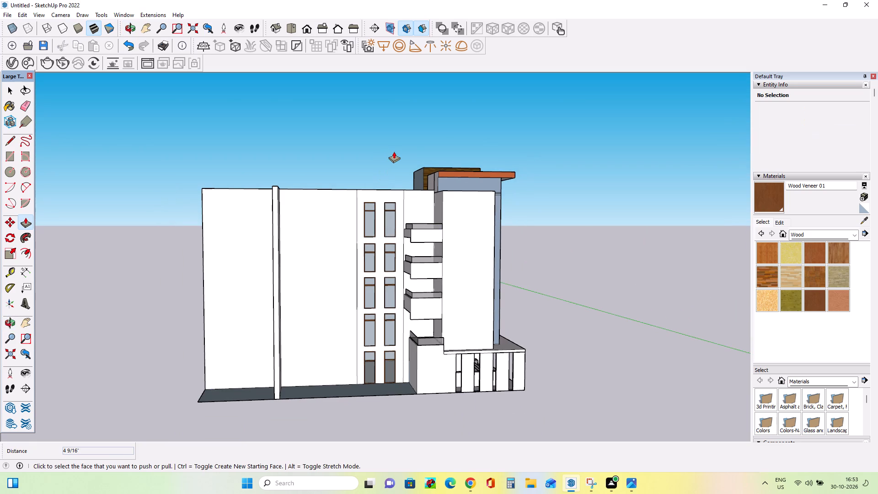
{"action": "middle_click_drag", "start_coordinate": [393, 140], "coordinate": [396, 149]}
{"action": "middle_click", "coordinate": [347, 212]}
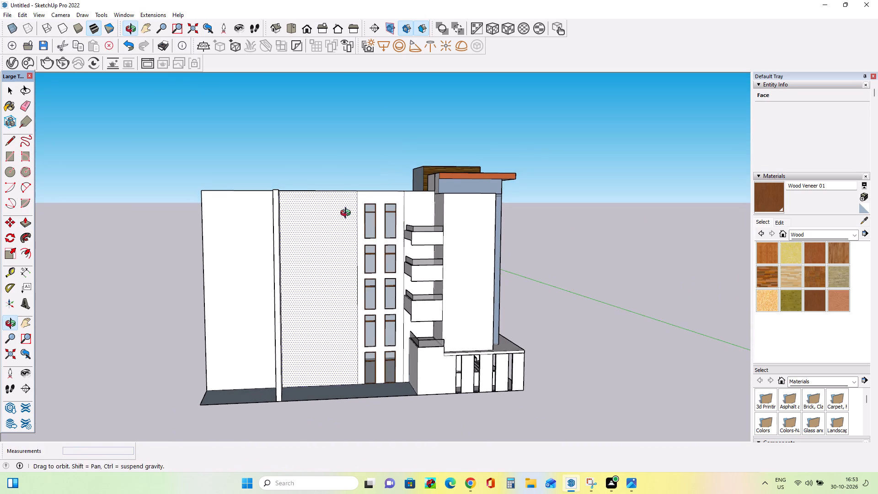
{"action": "middle_click_drag", "start_coordinate": [399, 218], "coordinate": [401, 225]}
{"action": "scroll", "coordinate": [398, 245], "scroll_direction": "up", "scroll_amount": 2}
{"action": "middle_click_drag", "start_coordinate": [399, 245], "coordinate": [400, 245]}
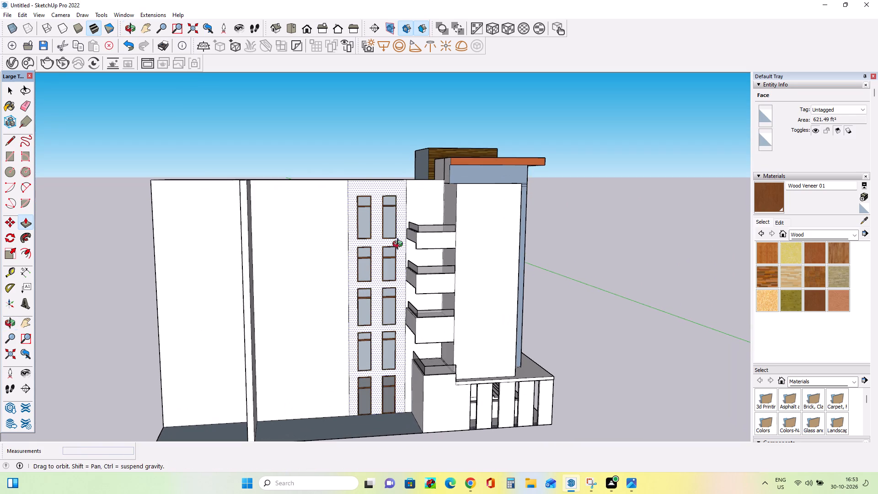
{"action": "middle_click_drag", "start_coordinate": [400, 245], "coordinate": [410, 236]}
{"action": "scroll", "coordinate": [369, 247], "scroll_direction": "up", "scroll_amount": 2}
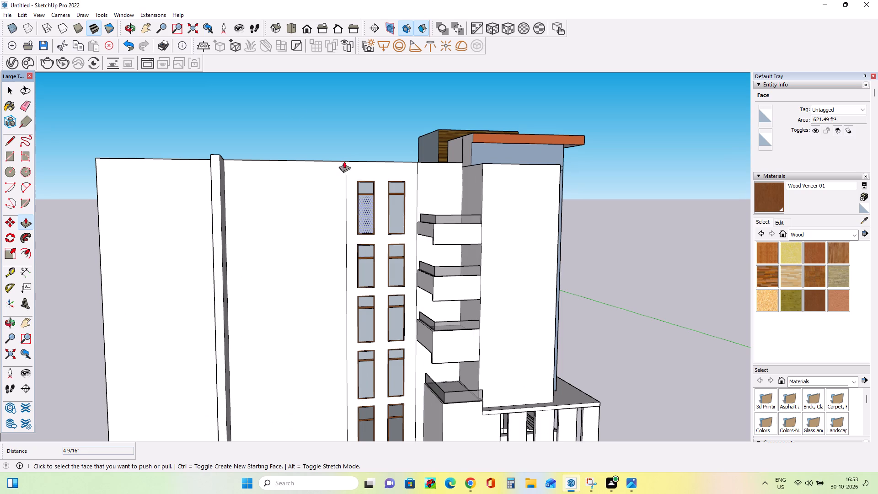
{"action": "left_click", "coordinate": [8, 139]}
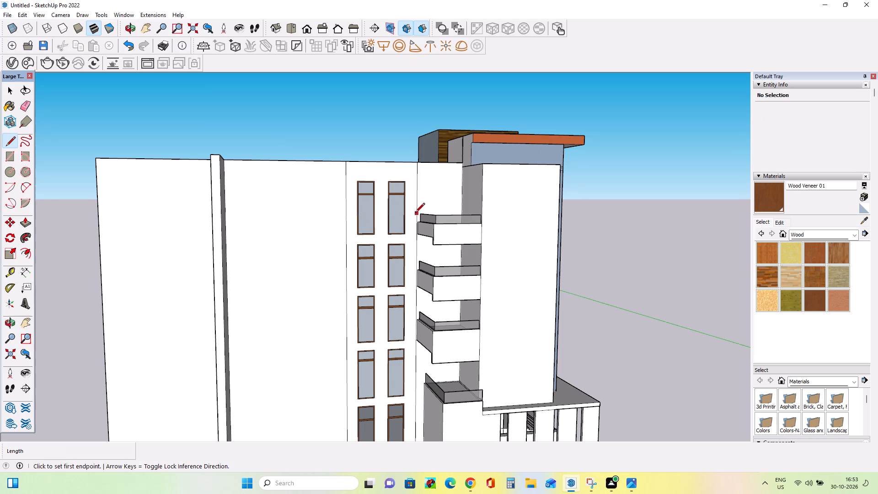
{"action": "left_click", "coordinate": [357, 235]}
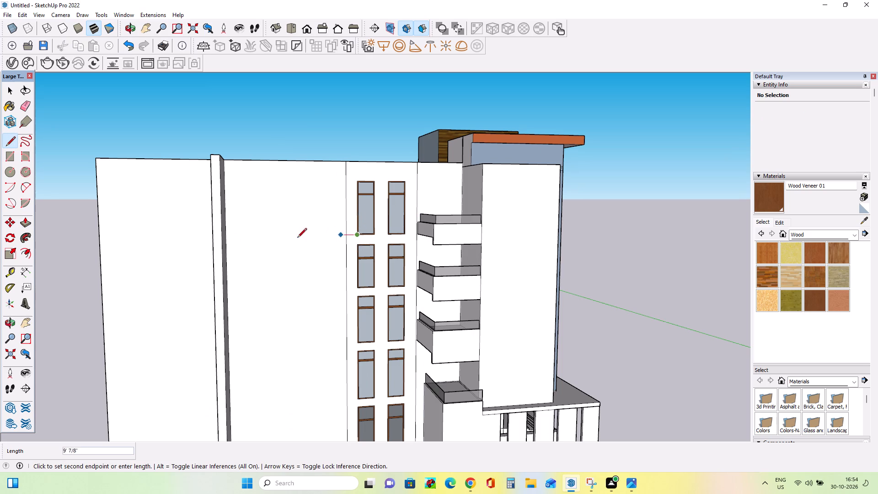
{"action": "middle_click_drag", "start_coordinate": [233, 237], "coordinate": [194, 248]}
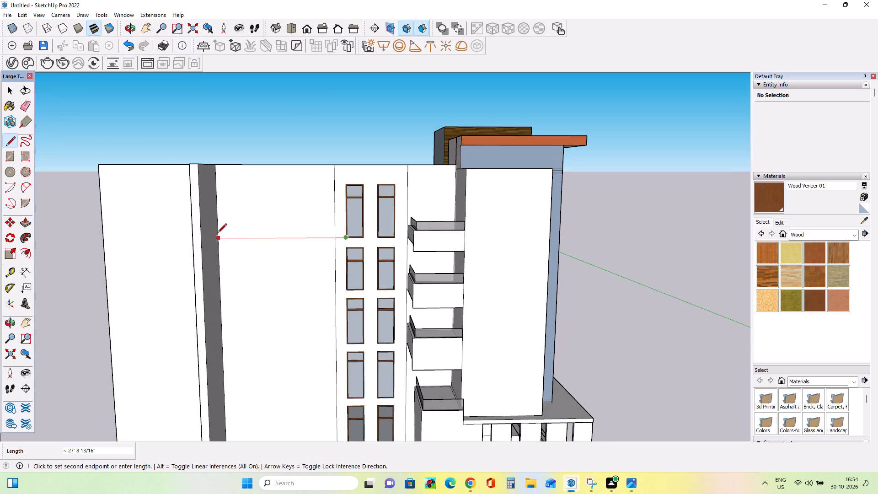
{"action": "left_click", "coordinate": [218, 236]}
Draw a parallel line from the window bay's edge to the fin, level with the second-row window tops, to close a thin band.
{"action": "middle_click_drag", "start_coordinate": [299, 255], "coordinate": [339, 241]}
{"action": "scroll", "coordinate": [366, 251], "scroll_direction": "up", "scroll_amount": 2}
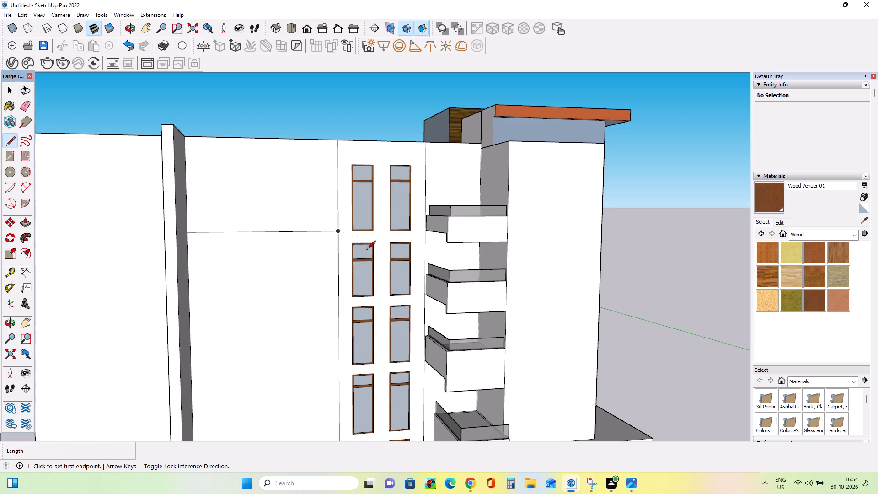
{"action": "left_click", "coordinate": [337, 242]}
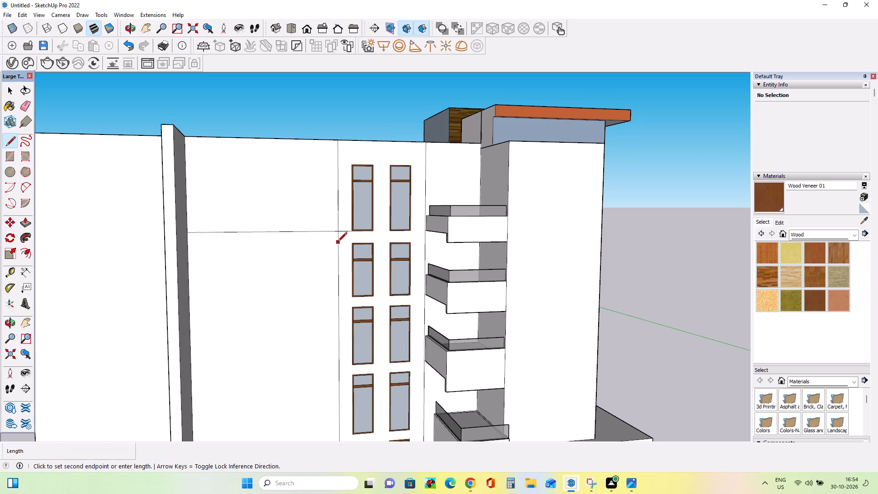
{"action": "left_click", "coordinate": [188, 246]}
Push/Pull the thin horizontal band between the fin and the window bay outward 3' 5 11/16" to form a ledge.
{"action": "middle_click", "coordinate": [253, 229]}
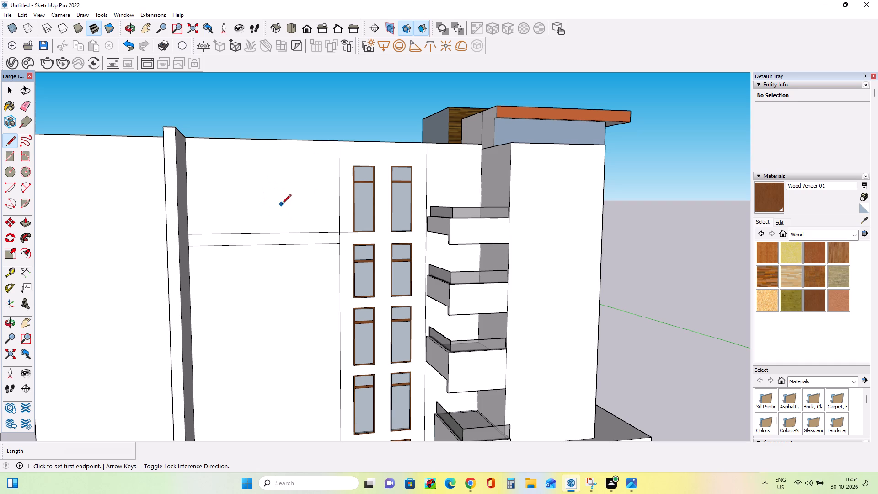
{"action": "middle_click_drag", "start_coordinate": [282, 204], "coordinate": [285, 212]}
{"action": "left_click", "coordinate": [29, 222]}
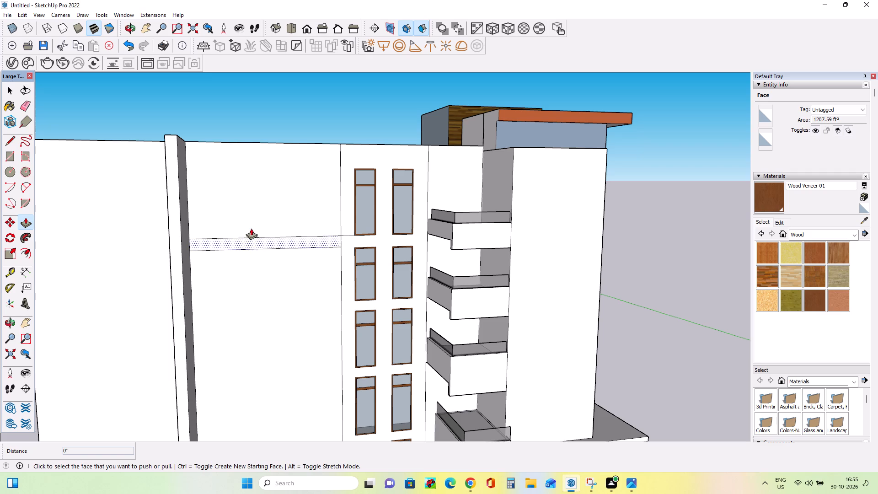
{"action": "left_click_drag", "start_coordinate": [249, 241], "coordinate": [241, 244]}
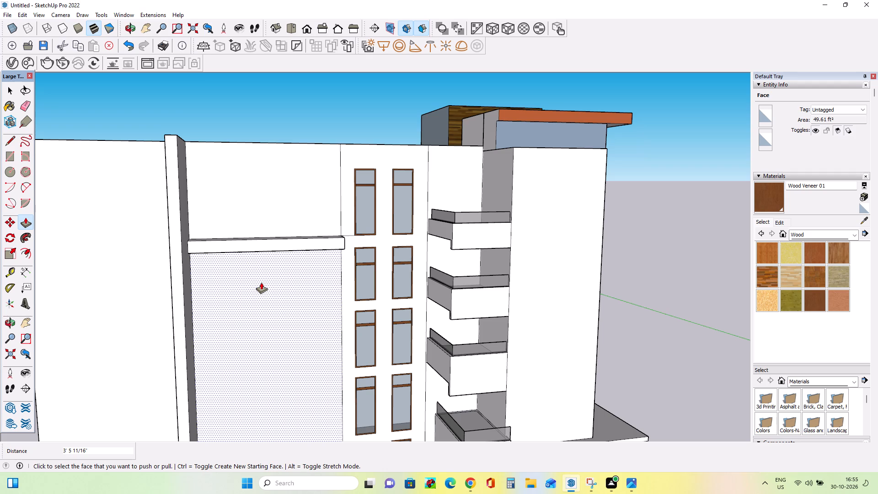
Push/Pull the ledge's front face outward by 6' 3 7/16", and by a further 1' 2 9/16", to deepen the ledge.
{"action": "middle_click", "coordinate": [259, 254]}
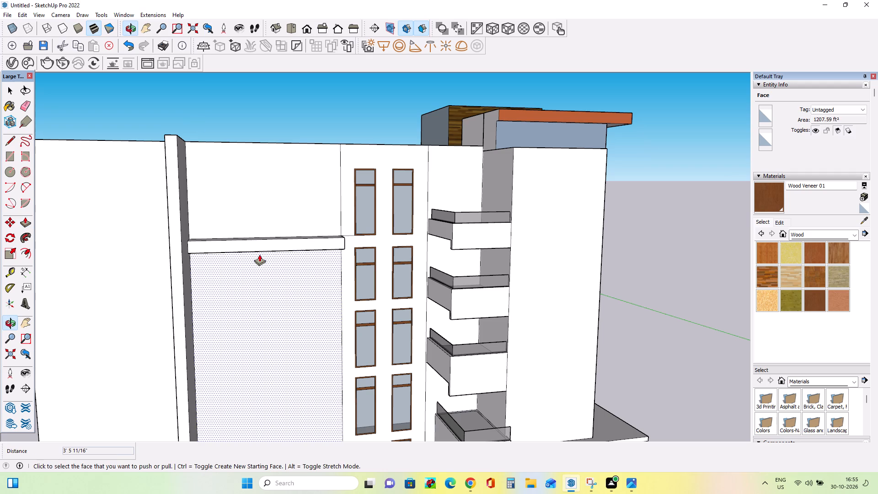
{"action": "middle_click_drag", "start_coordinate": [324, 270], "coordinate": [323, 280]}
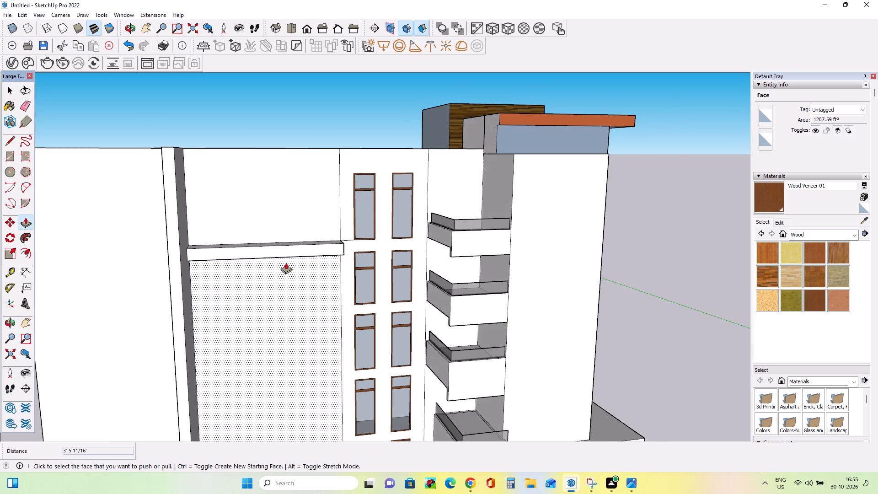
{"action": "scroll", "coordinate": [286, 263], "scroll_direction": "up", "scroll_amount": 2}
{"action": "middle_click_drag", "start_coordinate": [286, 263], "coordinate": [284, 252]}
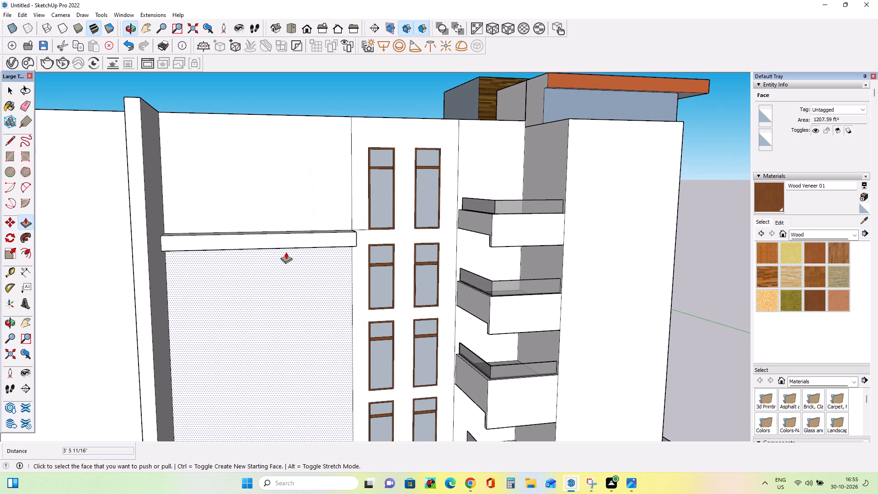
{"action": "scroll", "coordinate": [286, 252], "scroll_direction": "up", "scroll_amount": 1}
{"action": "middle_click_drag", "start_coordinate": [288, 252], "coordinate": [289, 265]}
{"action": "scroll", "coordinate": [289, 260], "scroll_direction": "up", "scroll_amount": 2}
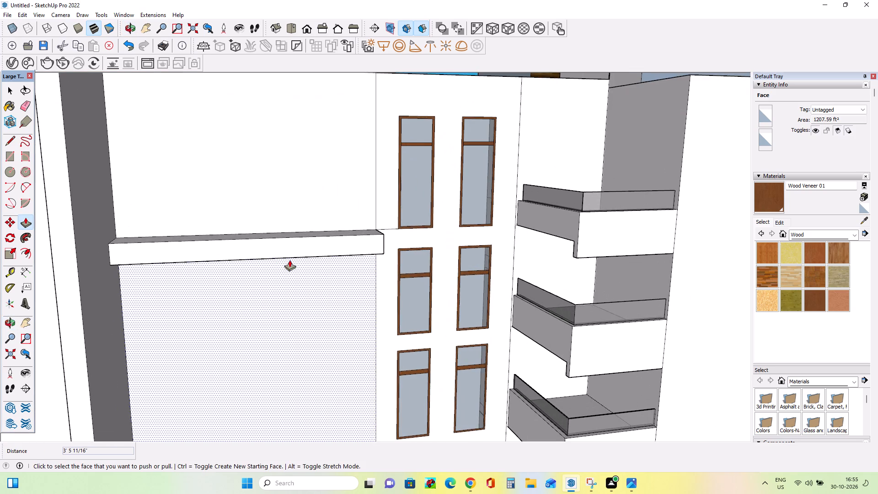
{"action": "middle_click_drag", "start_coordinate": [289, 254], "coordinate": [289, 273]}
{"action": "scroll", "coordinate": [290, 266], "scroll_direction": "down", "scroll_amount": 6}
{"action": "middle_click_drag", "start_coordinate": [331, 272], "coordinate": [329, 264]}
{"action": "middle_click_drag", "start_coordinate": [330, 267], "coordinate": [331, 274]}
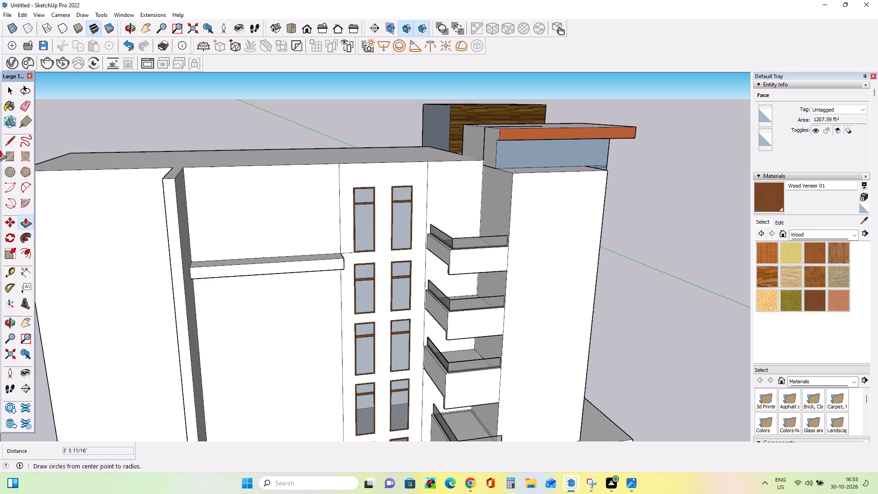
{"action": "left_click", "coordinate": [9, 150]}
{"action": "middle_click_drag", "start_coordinate": [107, 182], "coordinate": [112, 200]}
{"action": "middle_click_drag", "start_coordinate": [224, 241], "coordinate": [216, 261]}
{"action": "scroll", "coordinate": [331, 289], "scroll_direction": "up", "scroll_amount": 3}
{"action": "middle_click_drag", "start_coordinate": [356, 285], "coordinate": [343, 294]}
{"action": "middle_click_drag", "start_coordinate": [338, 293], "coordinate": [341, 271]}
{"action": "left_click", "coordinate": [23, 224]}
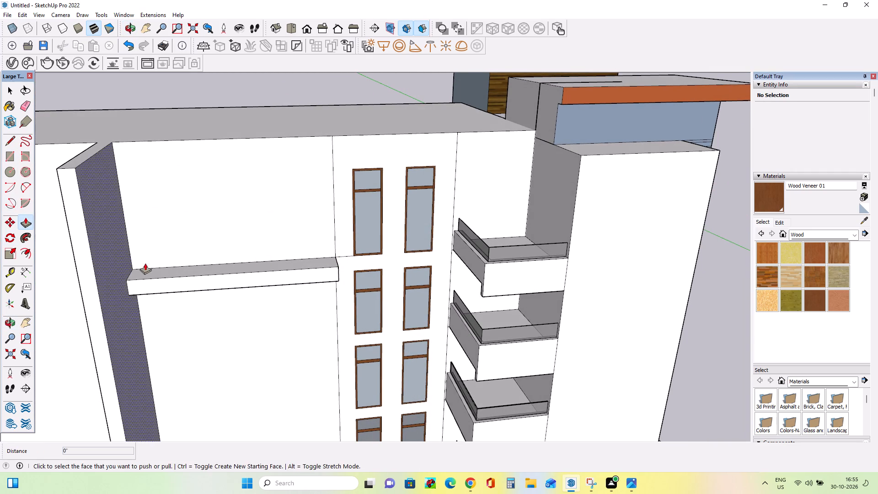
{"action": "left_click_drag", "start_coordinate": [146, 285], "coordinate": [117, 300]}
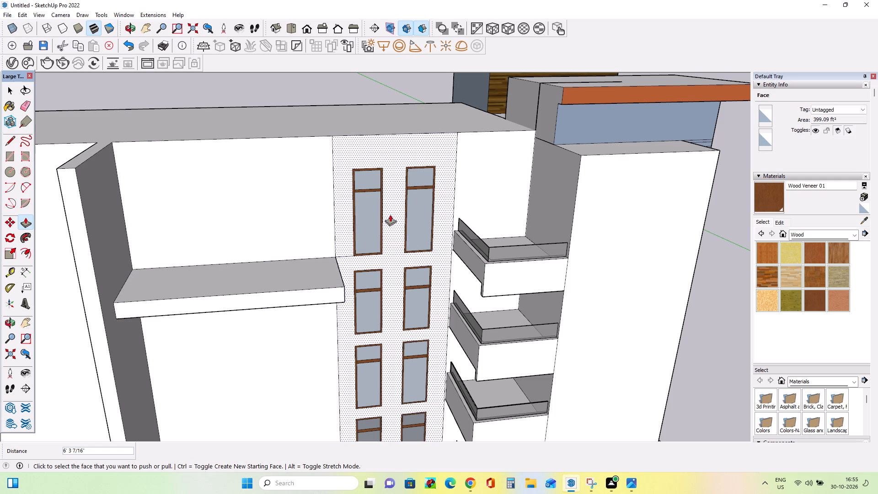
{"action": "middle_click_drag", "start_coordinate": [237, 302], "coordinate": [236, 297]}
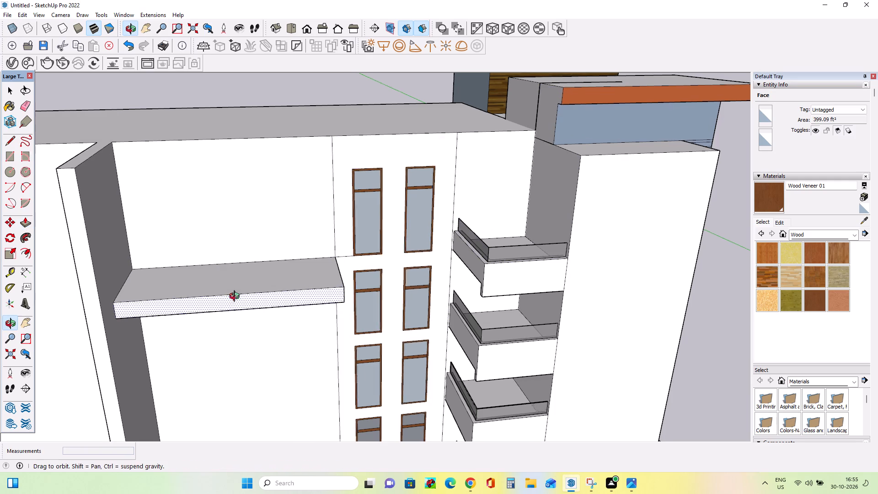
{"action": "middle_click_drag", "start_coordinate": [236, 297], "coordinate": [236, 285]}
{"action": "left_click", "coordinate": [232, 287]}
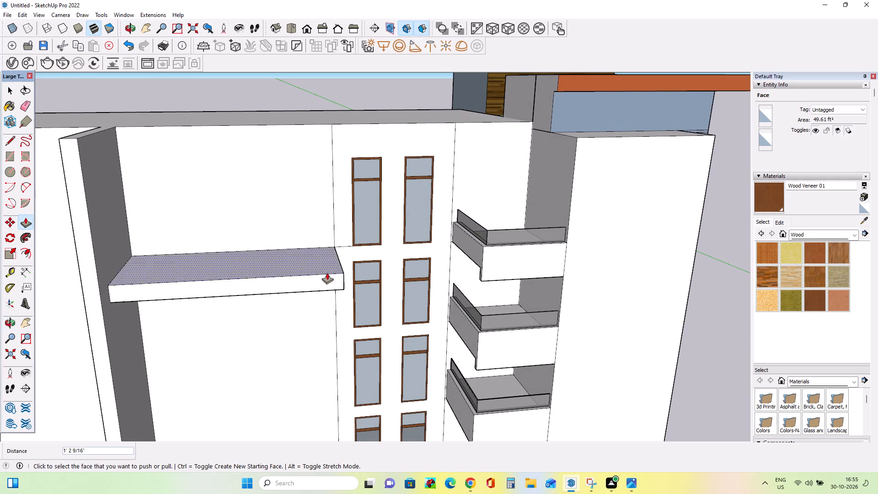
Draw a rectangle about 25' 3 7/8" by 1' 11/16" along the front edge of the ledge's top face.
{"action": "middle_click_drag", "start_coordinate": [325, 275], "coordinate": [318, 285]}
{"action": "middle_click_drag", "start_coordinate": [362, 284], "coordinate": [348, 291]}
{"action": "middle_click_drag", "start_coordinate": [398, 288], "coordinate": [398, 288]}
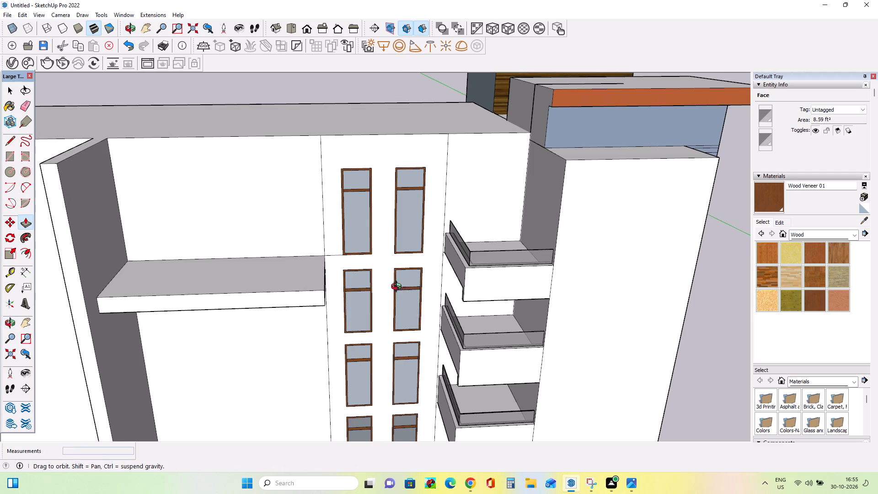
{"action": "middle_click_drag", "start_coordinate": [398, 288], "coordinate": [399, 281]}
{"action": "left_click", "coordinate": [11, 159]}
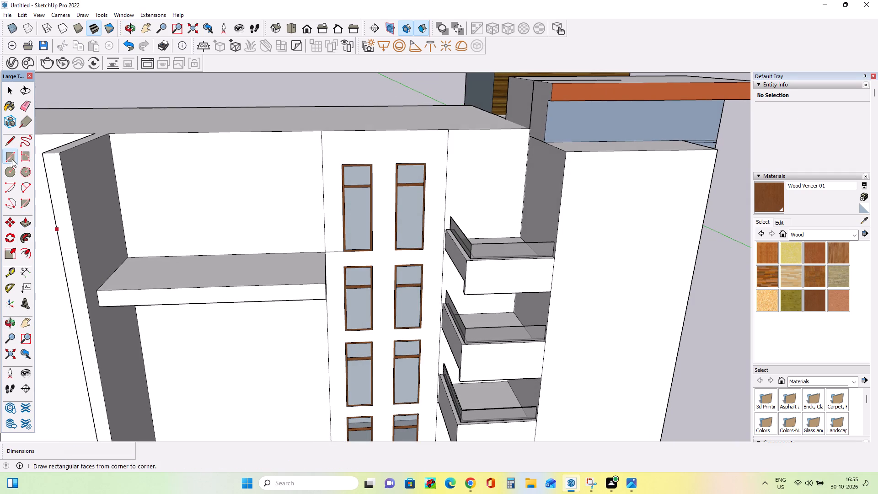
{"action": "middle_click_drag", "start_coordinate": [245, 270], "coordinate": [253, 282]}
{"action": "scroll", "coordinate": [334, 304], "scroll_direction": "up", "scroll_amount": 2}
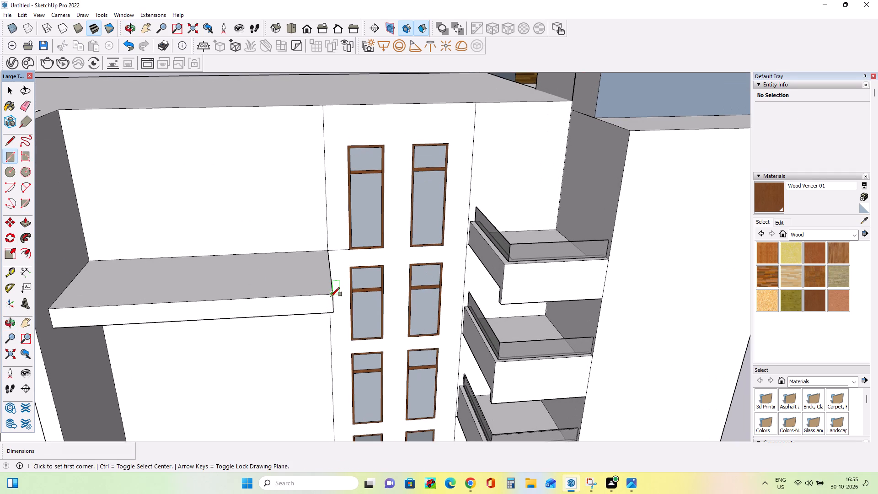
{"action": "left_click", "coordinate": [331, 296]}
{"action": "left_click", "coordinate": [53, 303]}
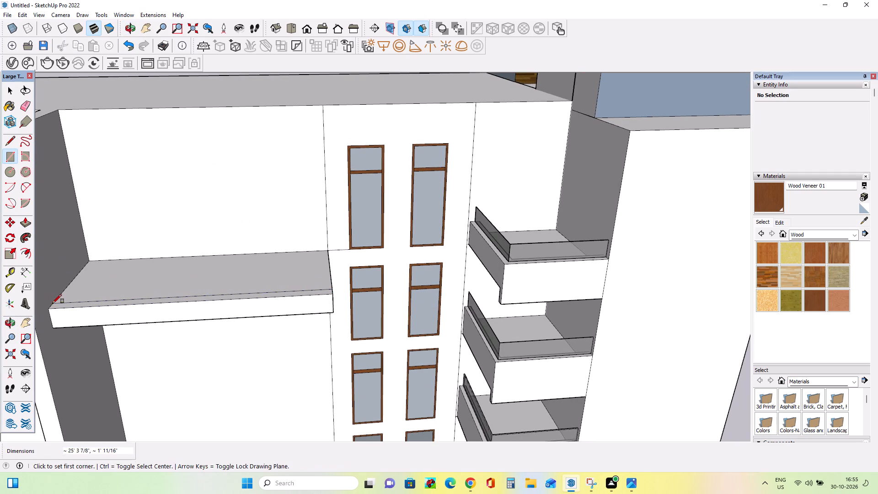
Draw a rectangle about 25' 3 7/8" by 1' 2 7/16" along the front edge of the ledge's underside.
{"action": "middle_click_drag", "start_coordinate": [292, 333], "coordinate": [316, 175]}
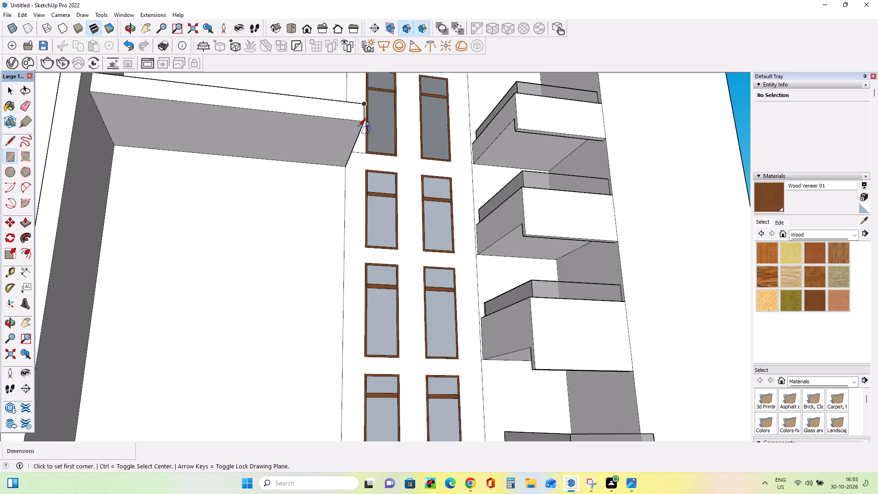
{"action": "left_click", "coordinate": [364, 123]}
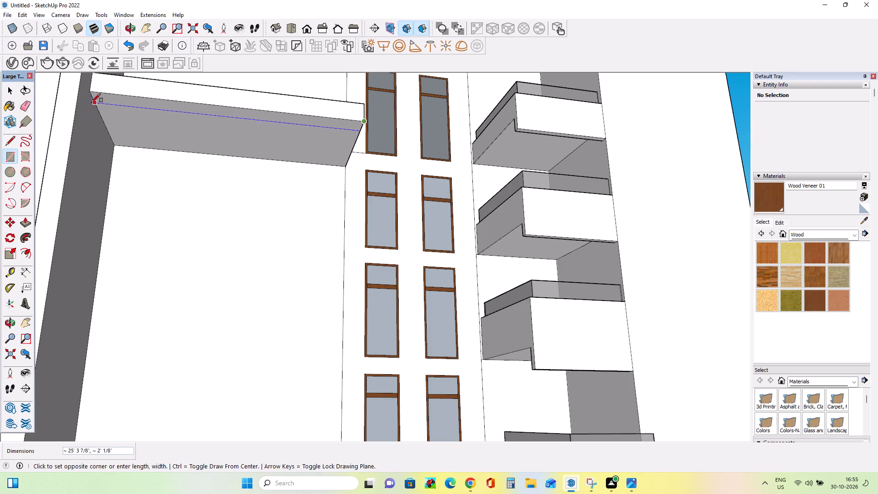
{"action": "scroll", "coordinate": [92, 101], "scroll_direction": "up", "scroll_amount": 3}
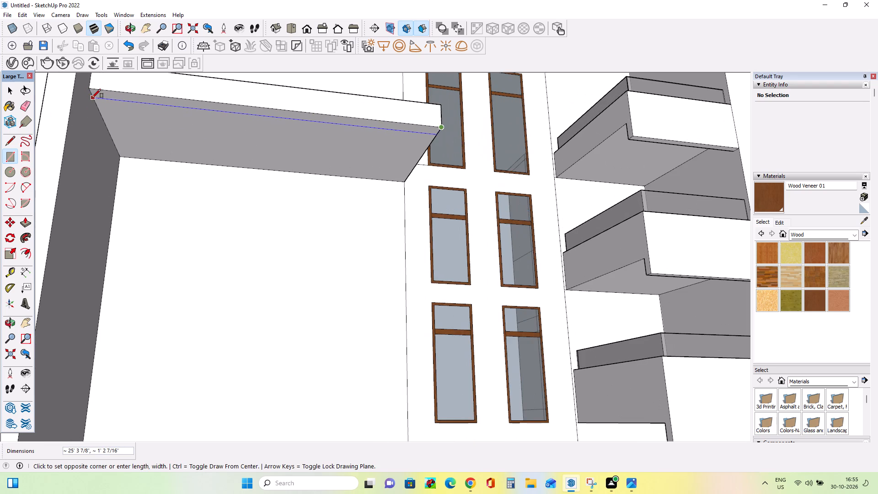
{"action": "left_click", "coordinate": [92, 98]}
Push/Pull the narrow front strip on the ledge's underside downward to form a hanging lip.
{"action": "middle_click_drag", "start_coordinate": [265, 161], "coordinate": [268, 187]}
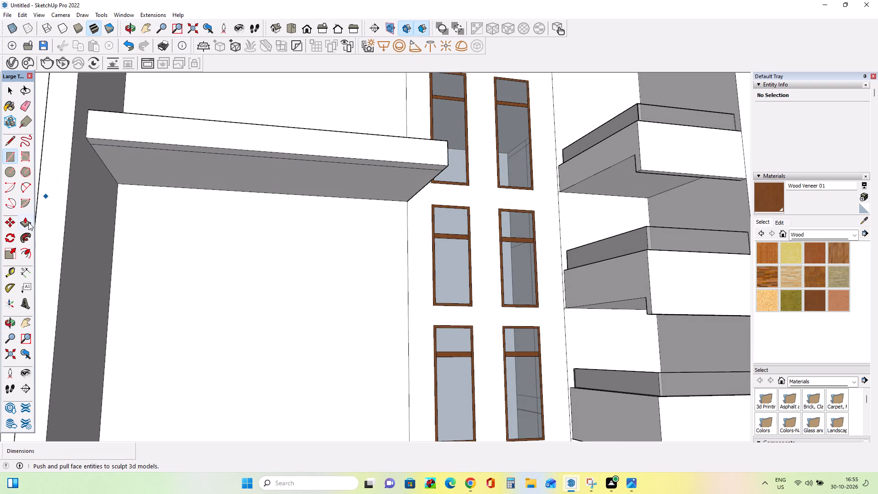
{"action": "left_click", "coordinate": [28, 222]}
{"action": "left_click_drag", "start_coordinate": [136, 143], "coordinate": [137, 168]}
Push/Pull the narrow front strip on the ledge's top face upward 2' 9 3/8" to form a parapet.
{"action": "middle_click_drag", "start_coordinate": [292, 148], "coordinate": [222, 262]}
{"action": "left_click_drag", "start_coordinate": [223, 273], "coordinate": [222, 262]}
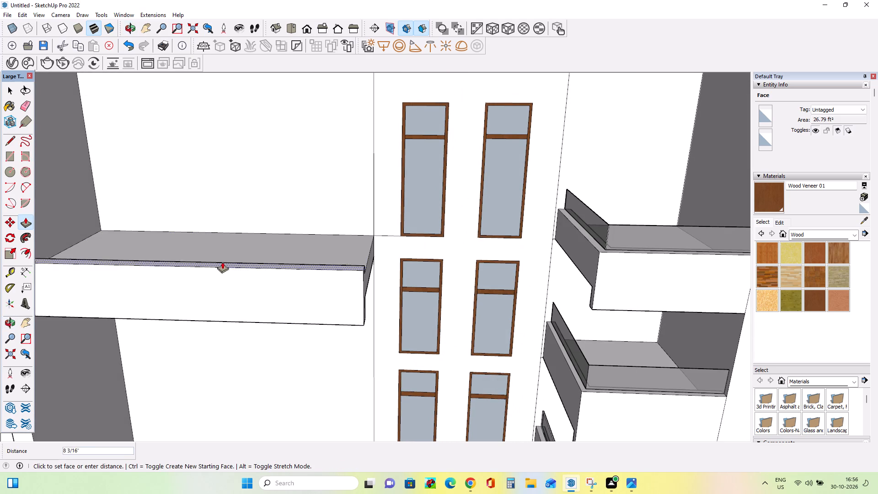
{"action": "left_click_drag", "start_coordinate": [222, 262], "coordinate": [228, 236]}
Push/Pull the full front face of the ledge and its parapet outward by 1' 7 5/8".
{"action": "scroll", "coordinate": [295, 239], "scroll_direction": "down", "scroll_amount": 6}
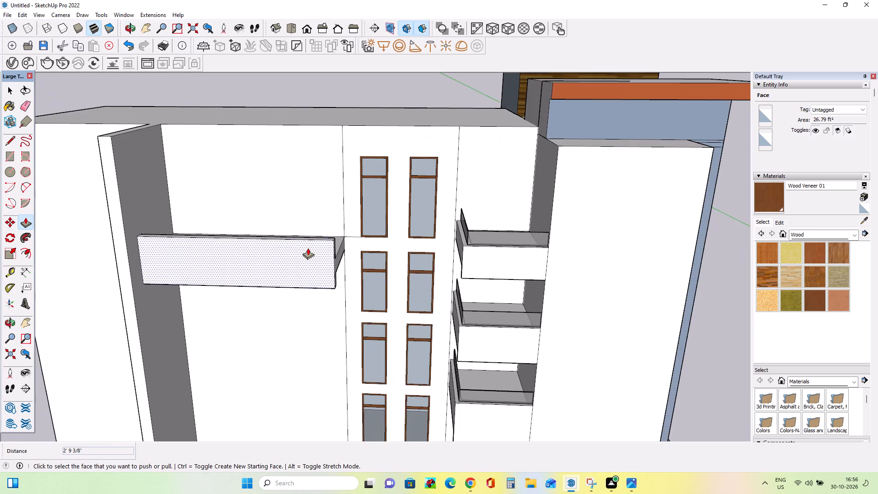
{"action": "middle_click_drag", "start_coordinate": [308, 242], "coordinate": [313, 228]}
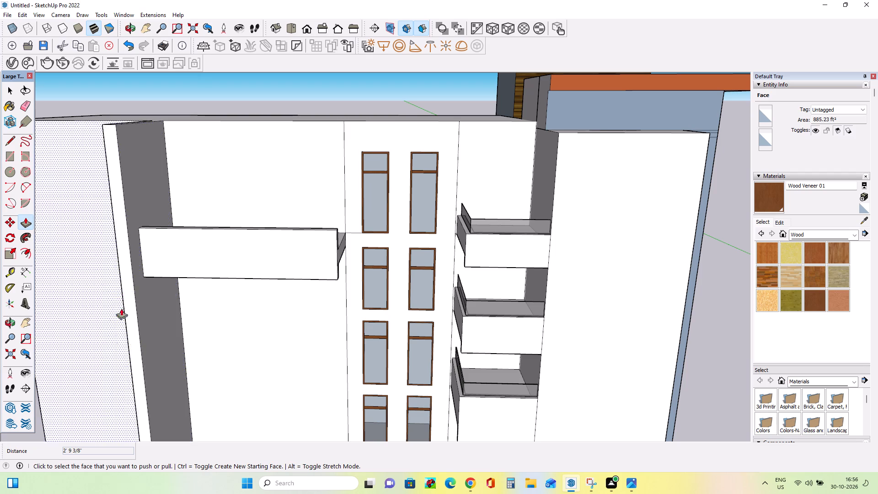
{"action": "middle_click_drag", "start_coordinate": [152, 276], "coordinate": [96, 309]}
{"action": "scroll", "coordinate": [104, 306], "scroll_direction": "down", "scroll_amount": 1}
{"action": "scroll", "coordinate": [230, 259], "scroll_direction": "up", "scroll_amount": 3}
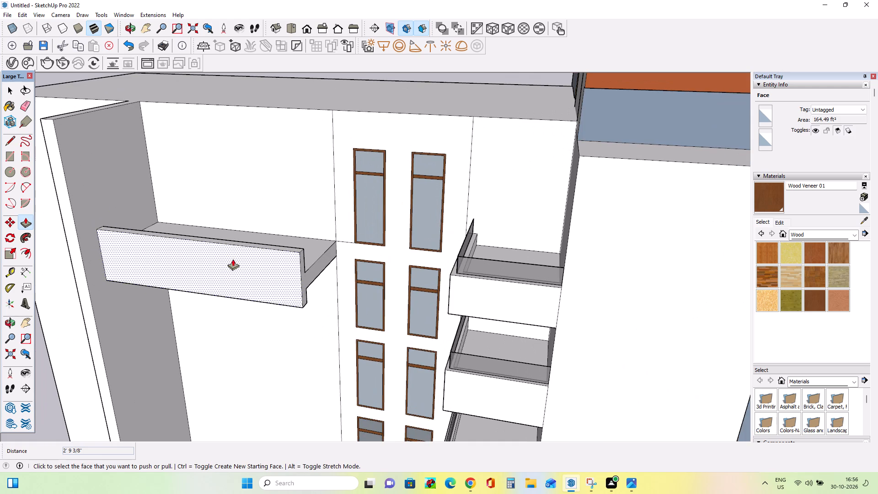
{"action": "middle_click", "coordinate": [236, 259]}
{"action": "middle_click_drag", "start_coordinate": [283, 283], "coordinate": [217, 297]}
{"action": "left_click_drag", "start_coordinate": [254, 277], "coordinate": [245, 285]}
Thin the ledge's parapet by push/pulling its inner face 2' 1/16" towards the front.
{"action": "middle_click_drag", "start_coordinate": [339, 270], "coordinate": [205, 319]}
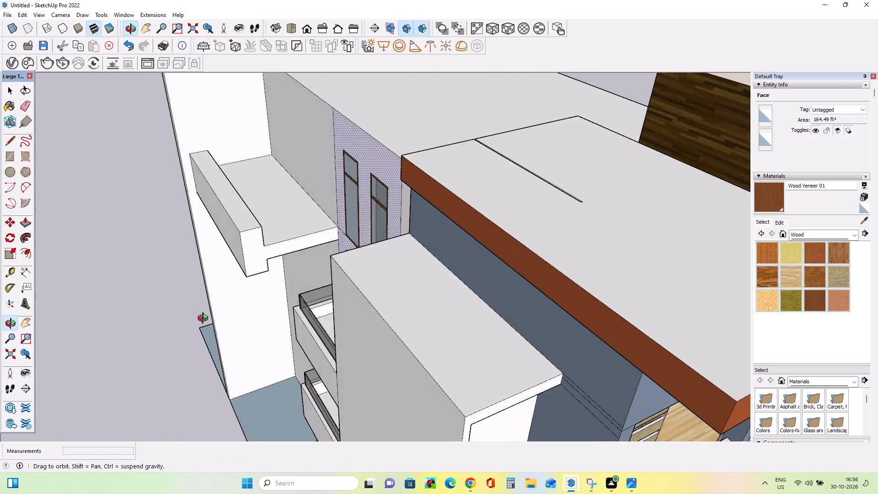
{"action": "middle_click_drag", "start_coordinate": [205, 319], "coordinate": [117, 341]}
{"action": "scroll", "coordinate": [252, 169], "scroll_direction": "up", "scroll_amount": 4}
{"action": "middle_click_drag", "start_coordinate": [325, 182], "coordinate": [252, 198]}
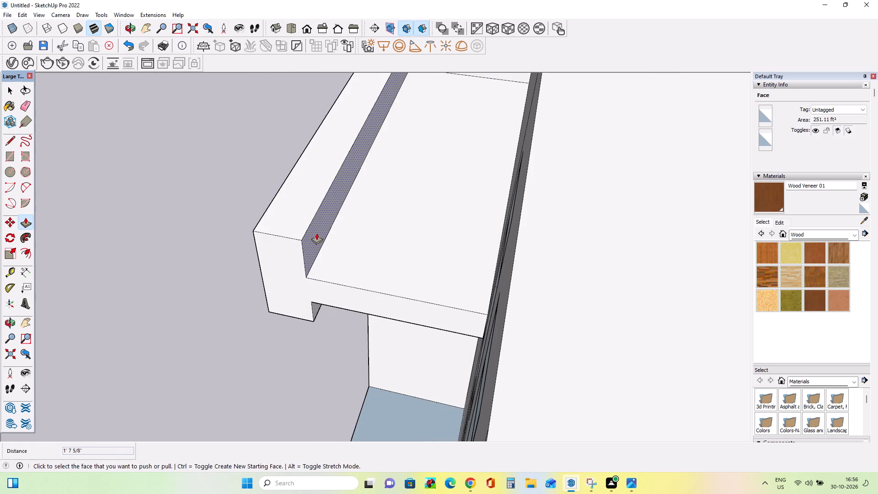
{"action": "left_click_drag", "start_coordinate": [317, 235], "coordinate": [284, 229]}
Thin the hanging lip by push/pulling its inner face about 2' 1 13/16" towards the front, in line with the parapet.
{"action": "middle_click_drag", "start_coordinate": [341, 311], "coordinate": [369, 264]}
{"action": "scroll", "coordinate": [332, 316], "scroll_direction": "up", "scroll_amount": 4}
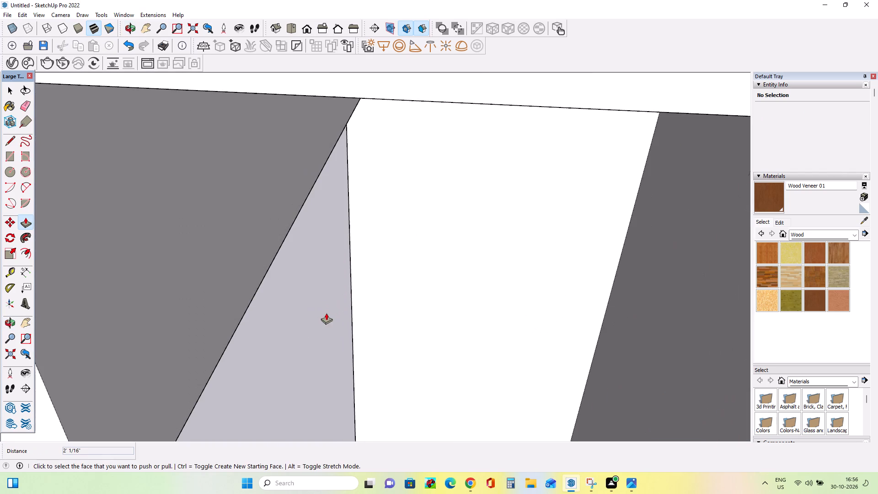
{"action": "scroll", "coordinate": [313, 304], "scroll_direction": "down", "scroll_amount": 2}
{"action": "left_click_drag", "start_coordinate": [290, 303], "coordinate": [204, 289]}
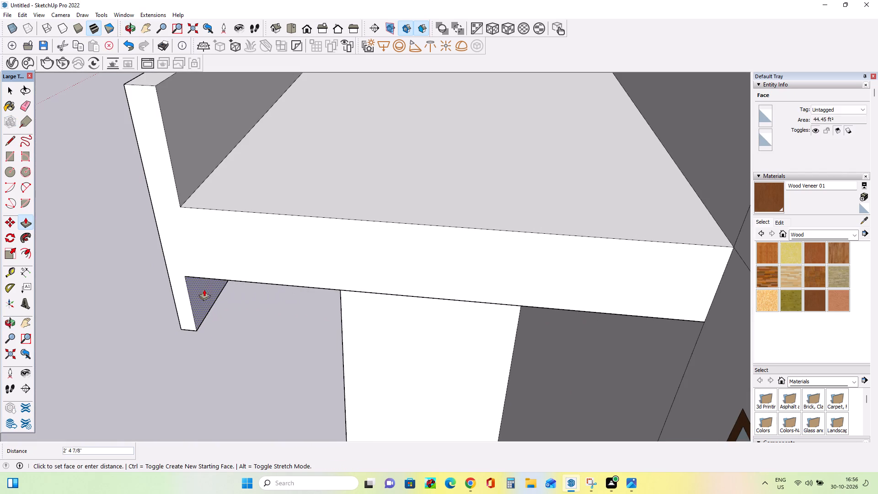
{"action": "left_click_drag", "start_coordinate": [204, 289], "coordinate": [187, 189]}
Draw a strip rectangle about 2' 1 15/16" by 25' 3 7/8" on the blank wall below the ledge, from the window bay edge to the fin.
{"action": "scroll", "coordinate": [186, 300], "scroll_direction": "down", "scroll_amount": 7}
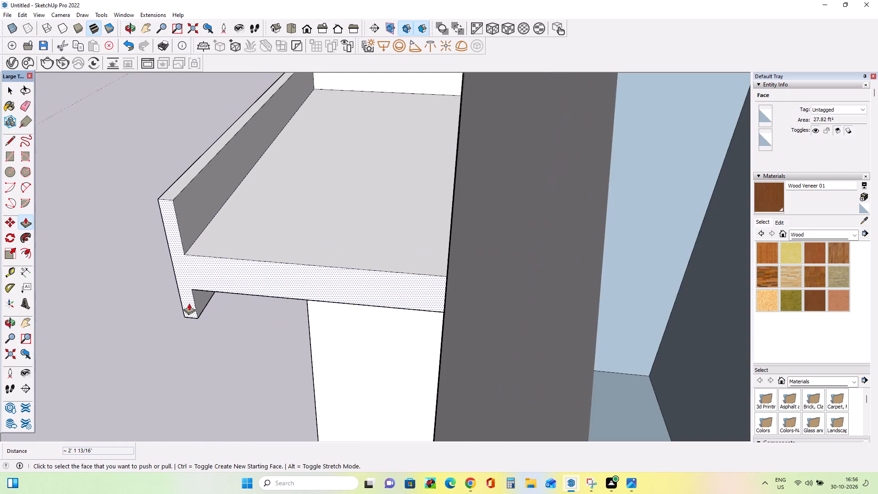
{"action": "scroll", "coordinate": [189, 303], "scroll_direction": "down", "scroll_amount": 4}
{"action": "scroll", "coordinate": [260, 302], "scroll_direction": "down", "scroll_amount": 1}
{"action": "middle_click_drag", "start_coordinate": [286, 308], "coordinate": [358, 305]}
{"action": "scroll", "coordinate": [358, 305], "scroll_direction": "down", "scroll_amount": 18}
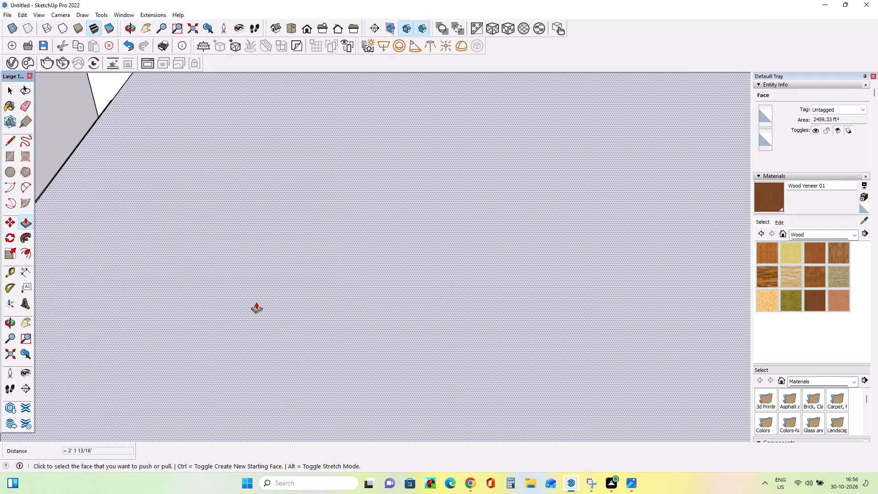
{"action": "scroll", "coordinate": [256, 302], "scroll_direction": "down", "scroll_amount": 8}
{"action": "scroll", "coordinate": [320, 278], "scroll_direction": "down", "scroll_amount": 10}
{"action": "scroll", "coordinate": [243, 270], "scroll_direction": "down", "scroll_amount": 11}
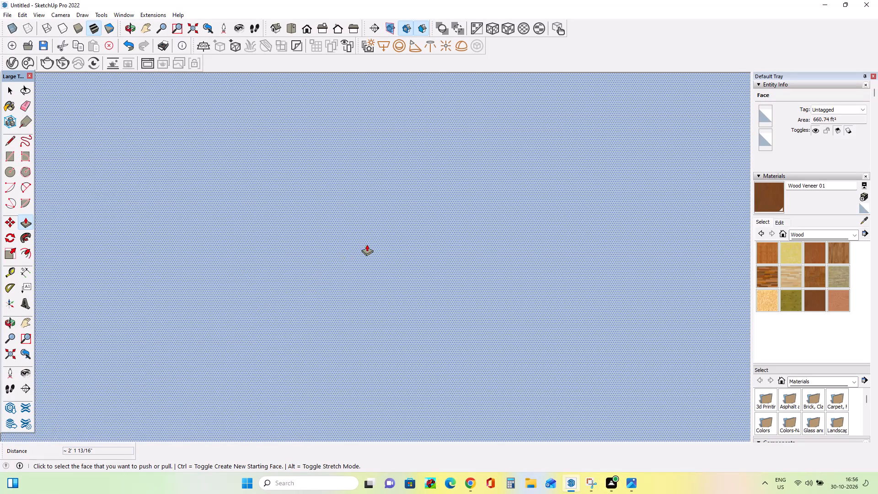
{"action": "scroll", "coordinate": [363, 246], "scroll_direction": "down", "scroll_amount": 20}
{"action": "scroll", "coordinate": [359, 251], "scroll_direction": "down", "scroll_amount": 4}
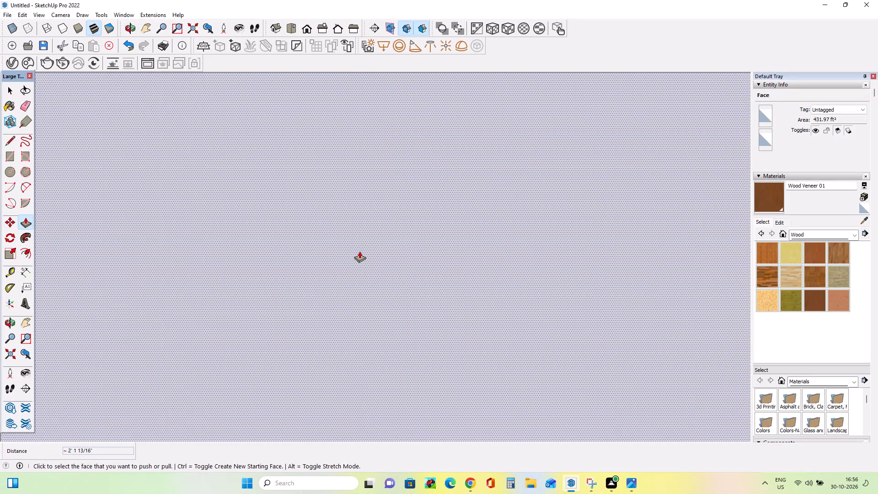
{"action": "scroll", "coordinate": [359, 251], "scroll_direction": "down", "scroll_amount": 19}
{"action": "scroll", "coordinate": [173, 68], "scroll_direction": "down", "scroll_amount": 4}
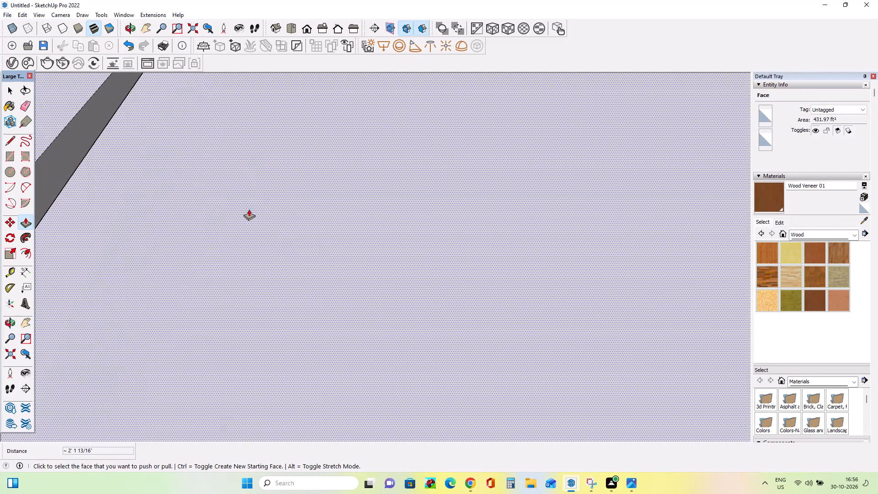
{"action": "scroll", "coordinate": [311, 213], "scroll_direction": "down", "scroll_amount": 20}
{"action": "scroll", "coordinate": [311, 213], "scroll_direction": "down", "scroll_amount": 7}
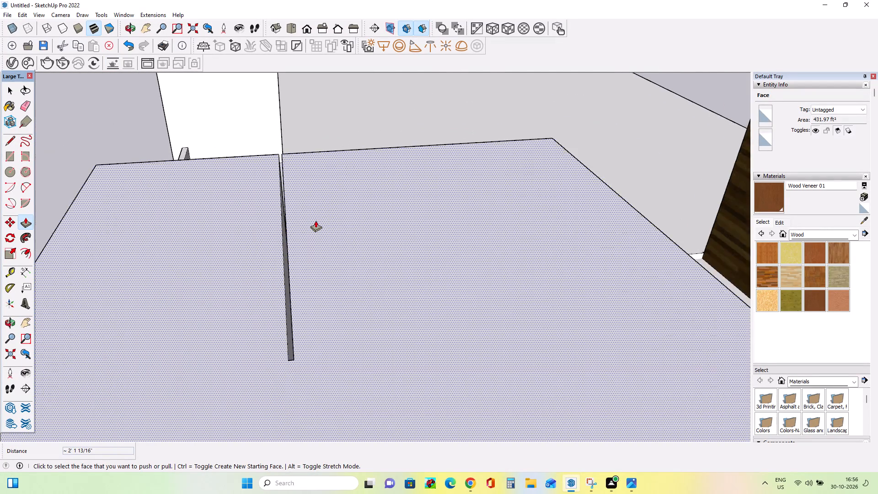
{"action": "scroll", "coordinate": [316, 220], "scroll_direction": "down", "scroll_amount": 20}
{"action": "scroll", "coordinate": [316, 220], "scroll_direction": "down", "scroll_amount": 1}
{"action": "middle_click_drag", "start_coordinate": [284, 239], "coordinate": [425, 220]}
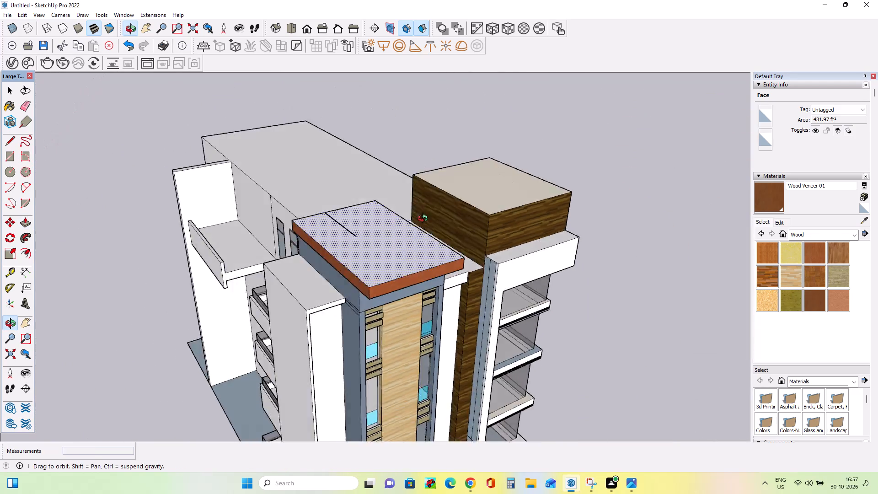
{"action": "middle_click_drag", "start_coordinate": [425, 220], "coordinate": [532, 198]}
{"action": "scroll", "coordinate": [486, 197], "scroll_direction": "down", "scroll_amount": 4}
{"action": "middle_click_drag", "start_coordinate": [310, 263], "coordinate": [448, 164]}
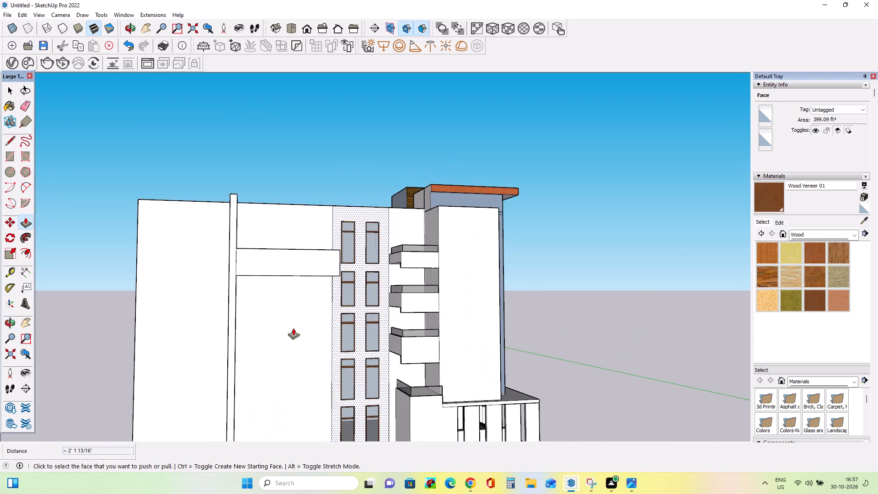
{"action": "scroll", "coordinate": [286, 332], "scroll_direction": "up", "scroll_amount": 5}
{"action": "middle_click_drag", "start_coordinate": [317, 318], "coordinate": [316, 294]}
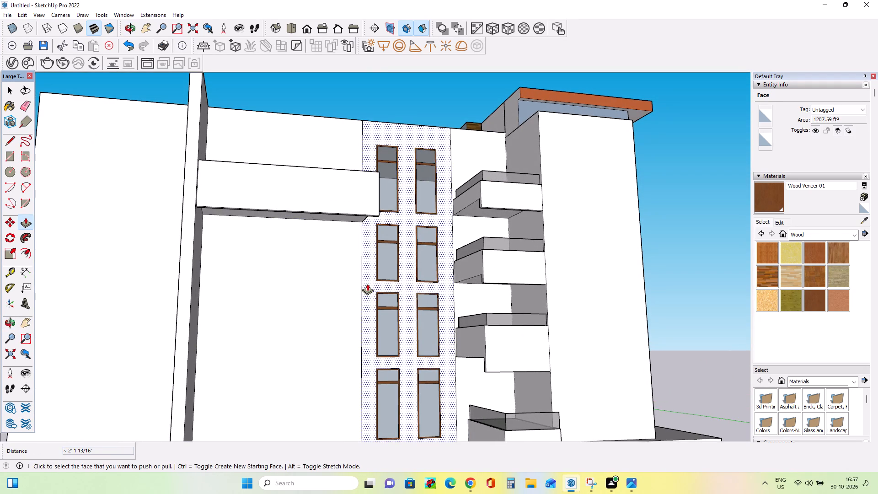
{"action": "left_click", "coordinate": [9, 154]}
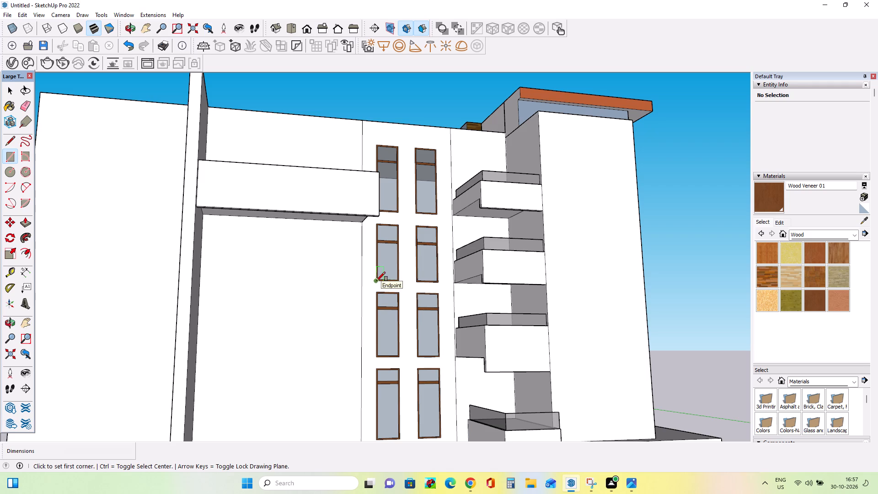
{"action": "left_click", "coordinate": [360, 281]}
{"action": "middle_click_drag", "start_coordinate": [244, 306], "coordinate": [190, 311]}
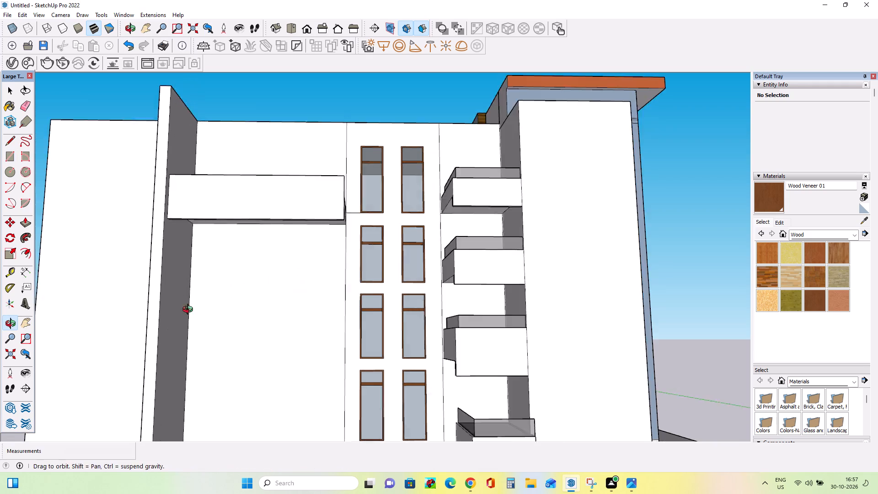
{"action": "middle_click_drag", "start_coordinate": [190, 311], "coordinate": [155, 319]}
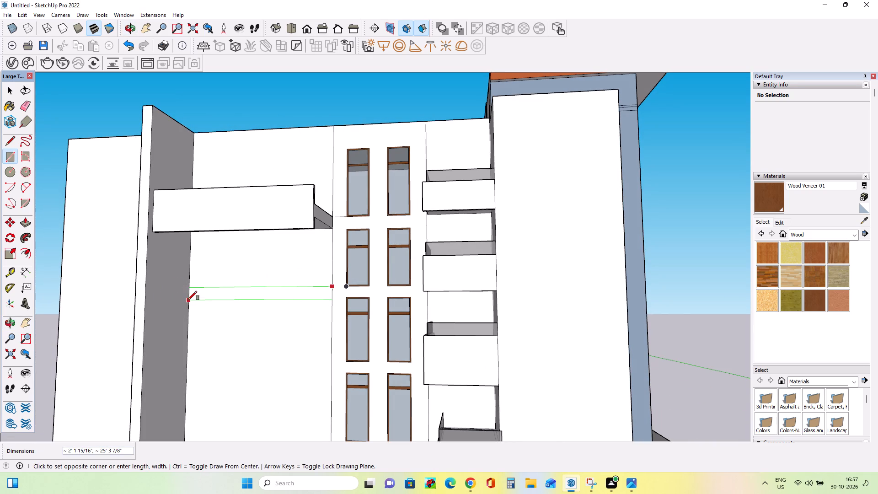
{"action": "left_click", "coordinate": [188, 300]}
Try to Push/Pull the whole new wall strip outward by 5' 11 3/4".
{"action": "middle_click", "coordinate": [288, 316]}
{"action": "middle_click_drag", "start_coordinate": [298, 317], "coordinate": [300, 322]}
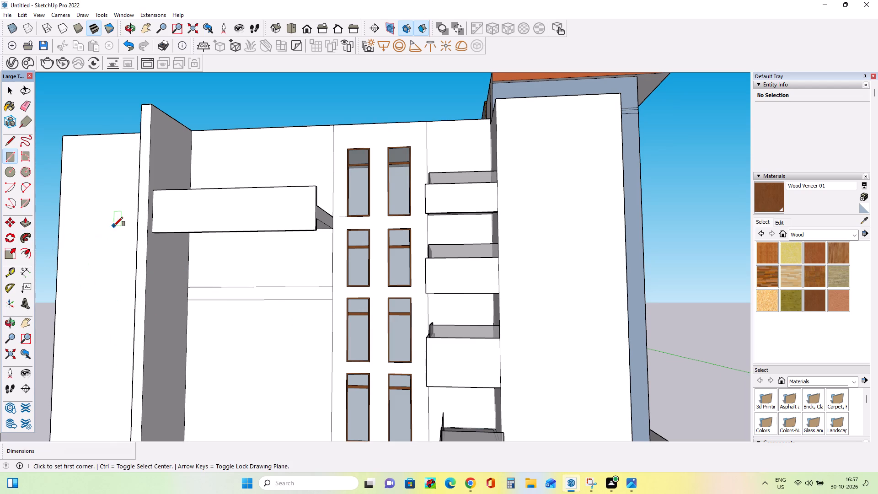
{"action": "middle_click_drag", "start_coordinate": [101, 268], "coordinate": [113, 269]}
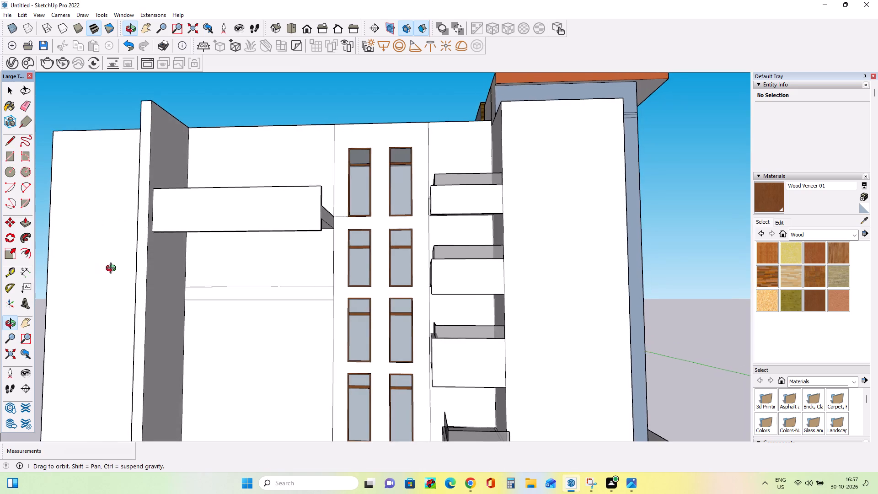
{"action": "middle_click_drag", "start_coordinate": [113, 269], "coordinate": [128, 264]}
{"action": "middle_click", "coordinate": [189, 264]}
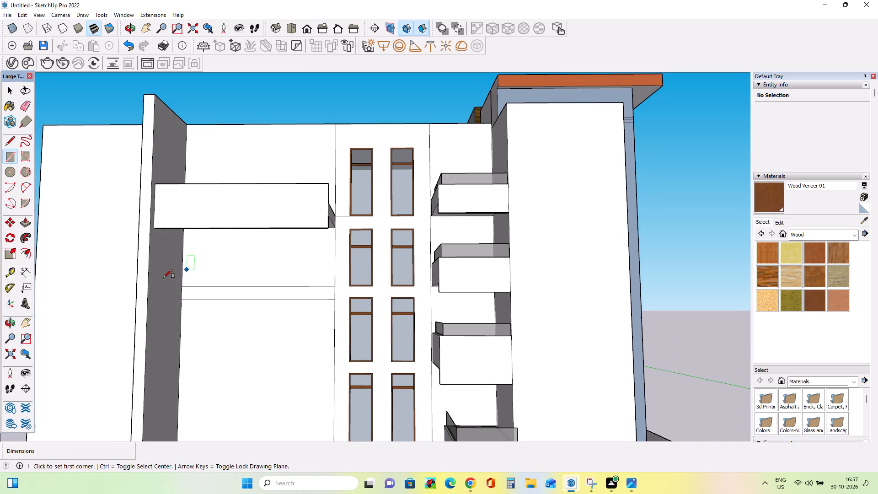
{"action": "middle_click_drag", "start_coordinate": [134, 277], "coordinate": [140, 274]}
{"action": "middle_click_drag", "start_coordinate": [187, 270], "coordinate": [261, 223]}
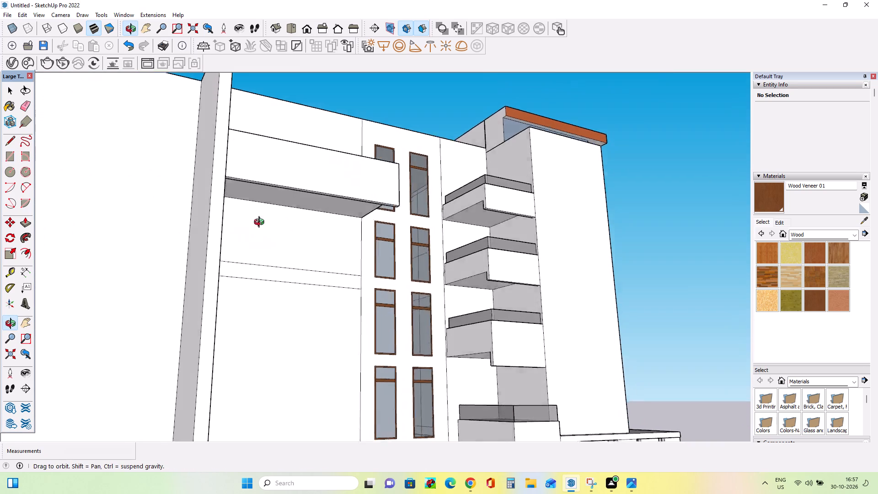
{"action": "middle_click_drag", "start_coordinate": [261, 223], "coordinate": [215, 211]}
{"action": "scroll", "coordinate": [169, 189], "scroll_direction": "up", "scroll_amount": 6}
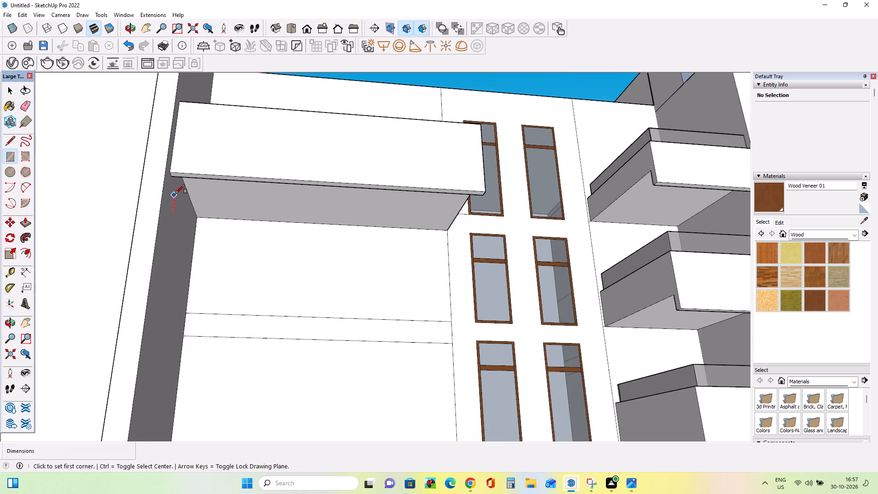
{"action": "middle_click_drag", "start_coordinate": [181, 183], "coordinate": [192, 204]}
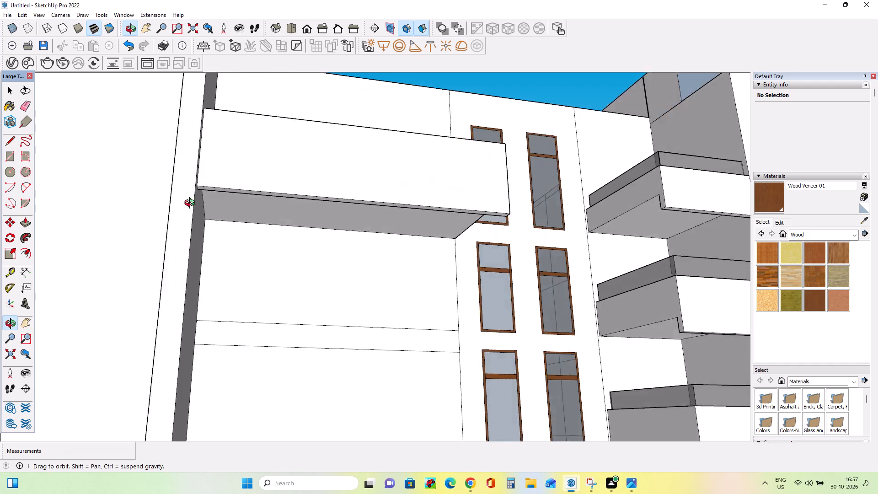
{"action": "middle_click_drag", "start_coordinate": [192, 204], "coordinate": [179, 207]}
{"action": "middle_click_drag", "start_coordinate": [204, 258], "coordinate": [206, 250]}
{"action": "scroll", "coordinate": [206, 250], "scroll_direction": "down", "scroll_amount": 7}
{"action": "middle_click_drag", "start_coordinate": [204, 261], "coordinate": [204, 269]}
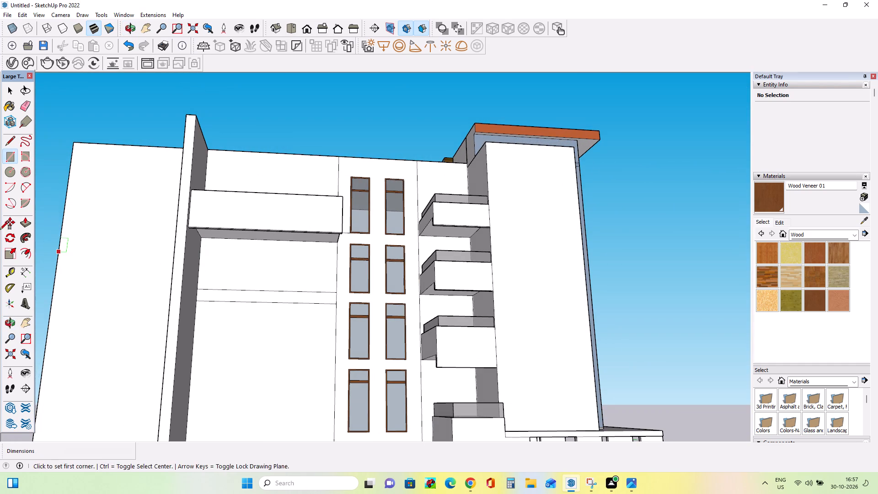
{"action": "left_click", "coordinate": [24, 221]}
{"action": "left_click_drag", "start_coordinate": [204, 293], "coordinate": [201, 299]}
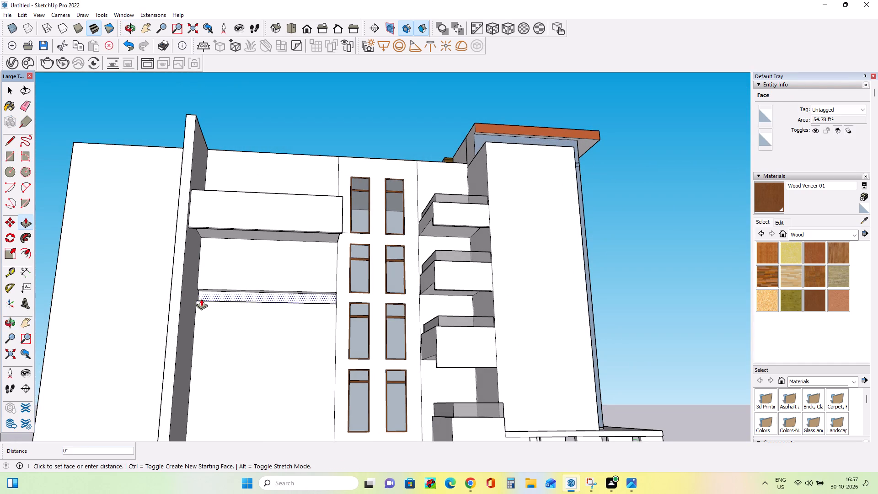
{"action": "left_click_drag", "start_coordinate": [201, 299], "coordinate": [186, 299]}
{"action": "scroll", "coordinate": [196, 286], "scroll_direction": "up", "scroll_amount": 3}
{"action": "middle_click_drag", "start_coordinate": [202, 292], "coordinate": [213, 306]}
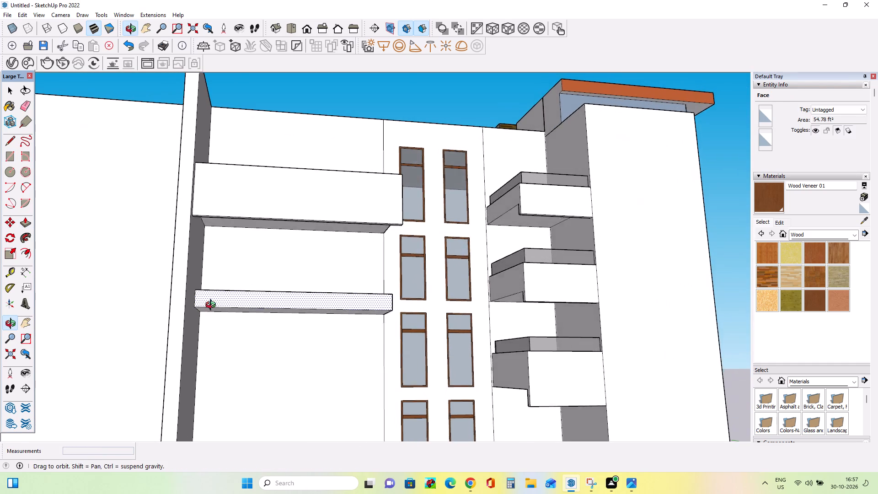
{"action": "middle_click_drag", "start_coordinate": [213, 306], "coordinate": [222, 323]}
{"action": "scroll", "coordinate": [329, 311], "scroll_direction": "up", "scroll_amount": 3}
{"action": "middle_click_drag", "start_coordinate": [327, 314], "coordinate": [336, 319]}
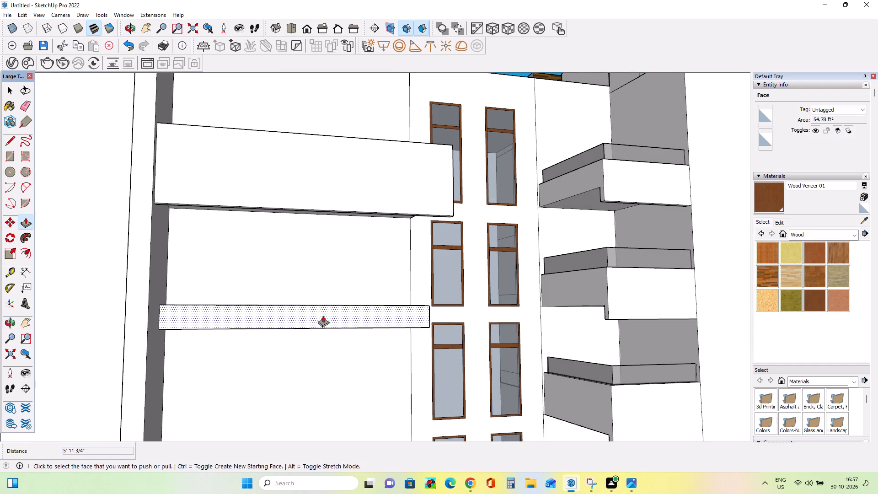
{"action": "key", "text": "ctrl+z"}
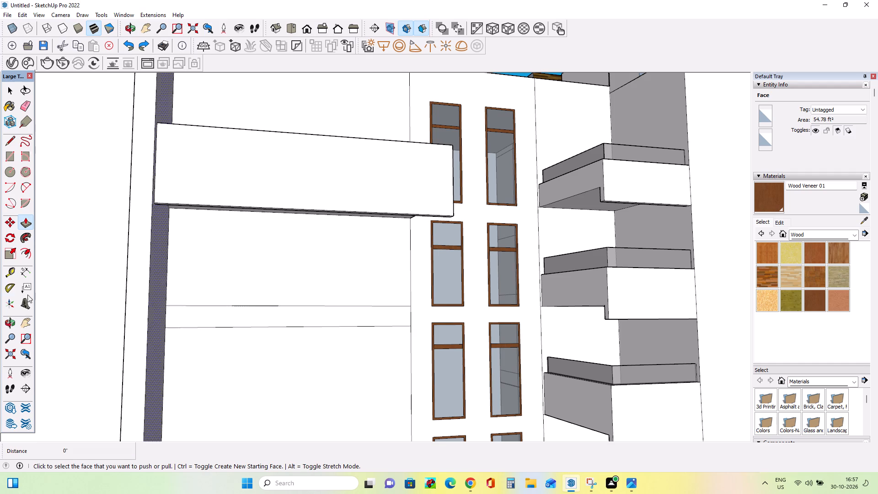
Draw a short line across the height of the strip near the fin, separating a narrow end piece from the rest.
{"action": "left_click", "coordinate": [8, 141]}
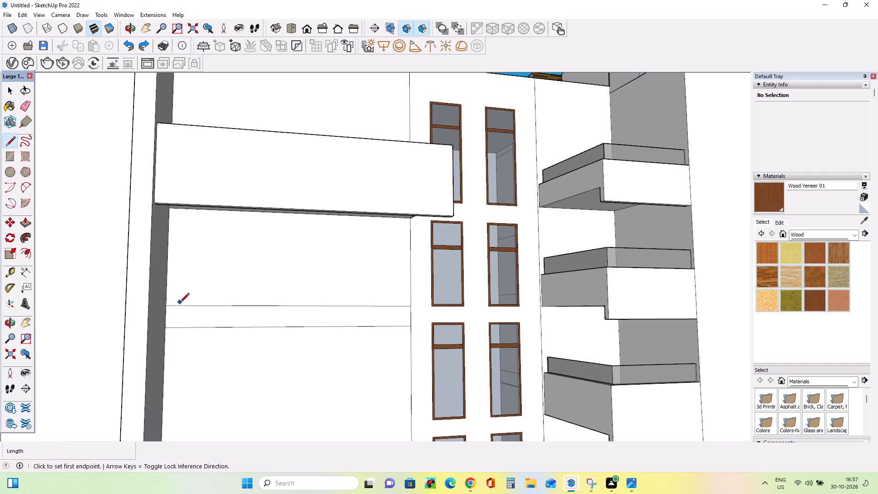
{"action": "left_click", "coordinate": [180, 305]}
{"action": "left_click", "coordinate": [176, 328]}
Push/Pull the longer part of the strip outward to form a second ledge, finishing with a 3' 6 1/4" outward pull.
{"action": "middle_click_drag", "start_coordinate": [198, 352], "coordinate": [198, 357]}
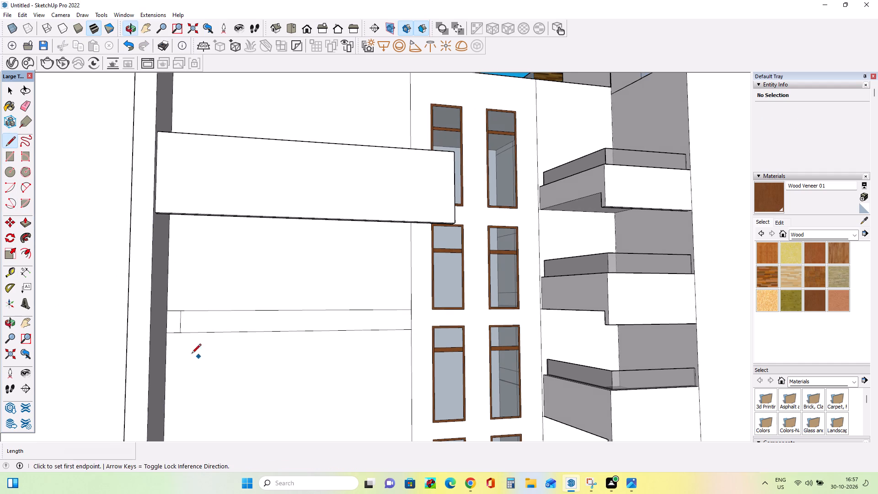
{"action": "left_click", "coordinate": [28, 224]}
{"action": "left_click_drag", "start_coordinate": [192, 317], "coordinate": [172, 319]}
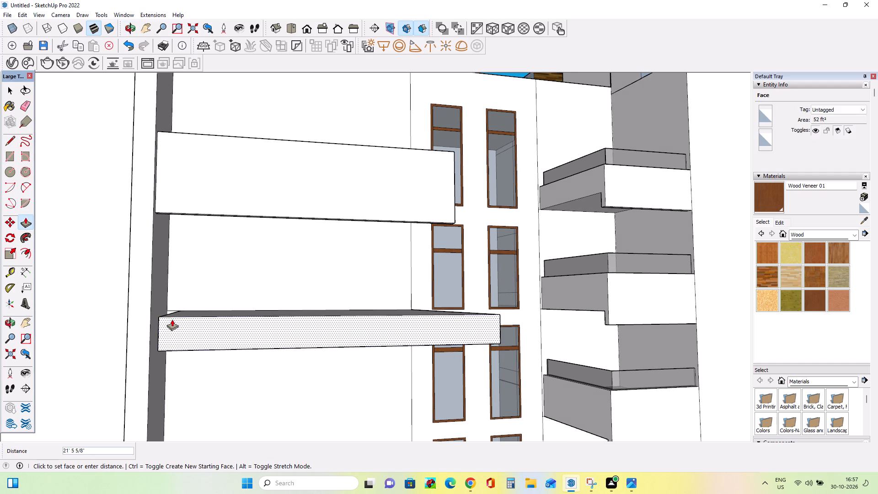
{"action": "left_click_drag", "start_coordinate": [172, 319], "coordinate": [173, 317]}
{"action": "middle_click_drag", "start_coordinate": [193, 339], "coordinate": [233, 360]}
{"action": "left_click_drag", "start_coordinate": [229, 363], "coordinate": [210, 332]}
{"action": "middle_click_drag", "start_coordinate": [236, 359], "coordinate": [176, 370]}
{"action": "left_click_drag", "start_coordinate": [136, 347], "coordinate": [120, 359]}
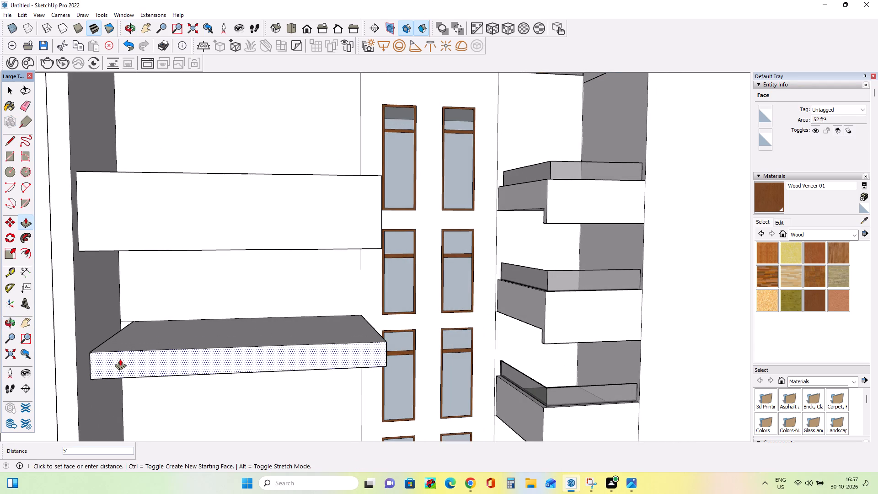
{"action": "left_click_drag", "start_coordinate": [120, 359], "coordinate": [125, 355]}
Readjust the lower ledge's depth by pushing its front face back 4' 7 5/8" and pulling it outward 3' 10 3/8".
{"action": "middle_click_drag", "start_coordinate": [127, 358], "coordinate": [216, 375]}
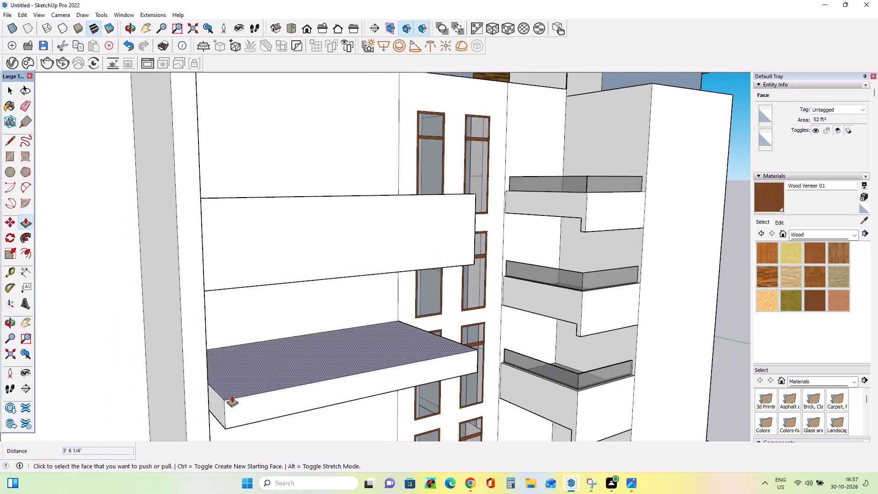
{"action": "middle_click_drag", "start_coordinate": [232, 396], "coordinate": [232, 382]}
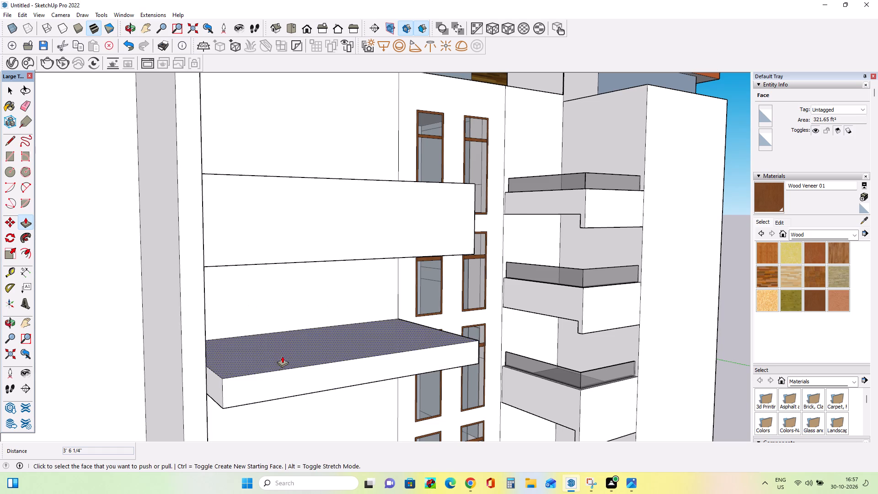
{"action": "left_click_drag", "start_coordinate": [236, 389], "coordinate": [221, 368]}
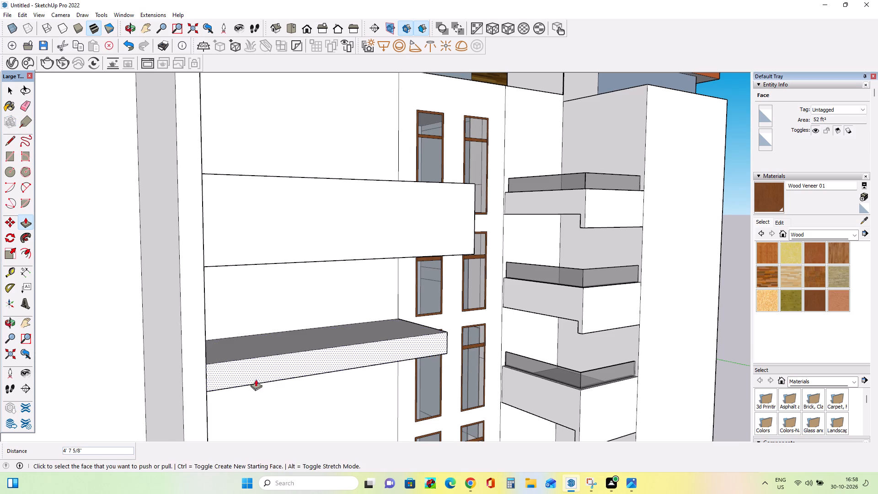
{"action": "middle_click_drag", "start_coordinate": [282, 375], "coordinate": [208, 390]}
{"action": "left_click_drag", "start_coordinate": [126, 363], "coordinate": [114, 365]}
{"action": "key", "text": "ctrl+z"}
{"action": "left_click_drag", "start_coordinate": [141, 379], "coordinate": [107, 268]}
Push/Pull the lower ledge's end face beside the fin by 10' 7 5/16" so the ledge extends past the fin's other side.
{"action": "middle_click_drag", "start_coordinate": [273, 362], "coordinate": [357, 338]}
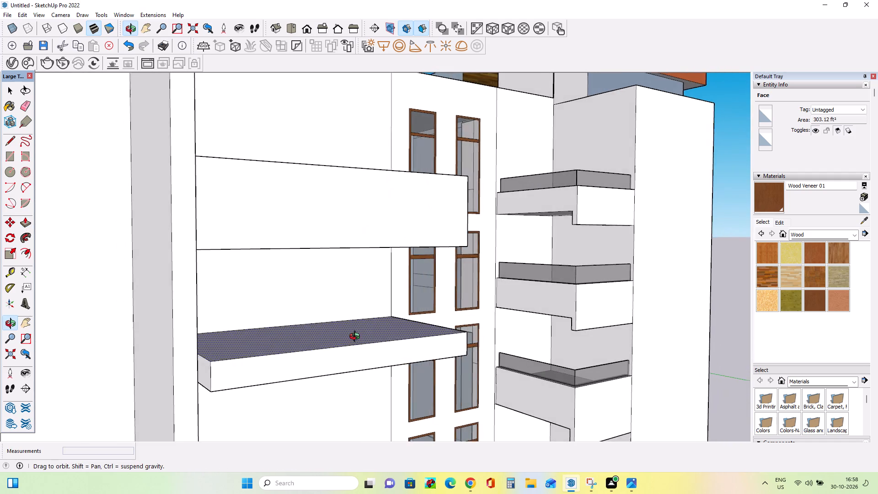
{"action": "middle_click_drag", "start_coordinate": [357, 338], "coordinate": [385, 346]}
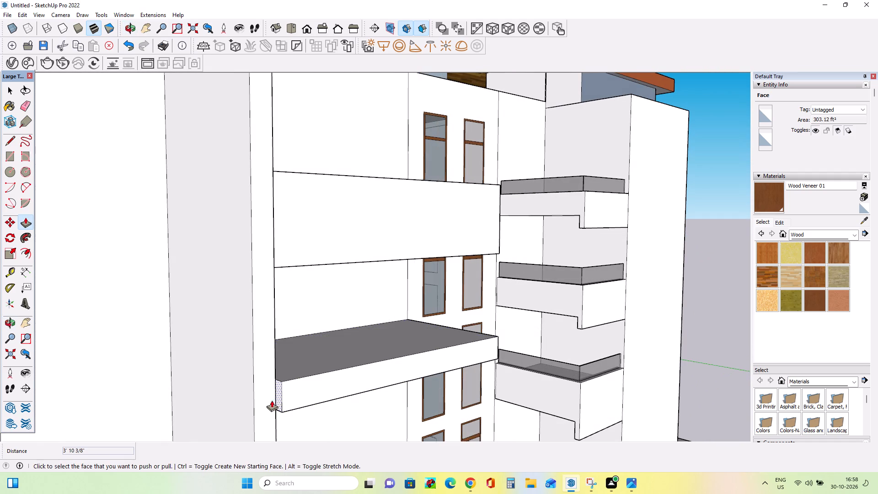
{"action": "left_click_drag", "start_coordinate": [278, 399], "coordinate": [172, 417]}
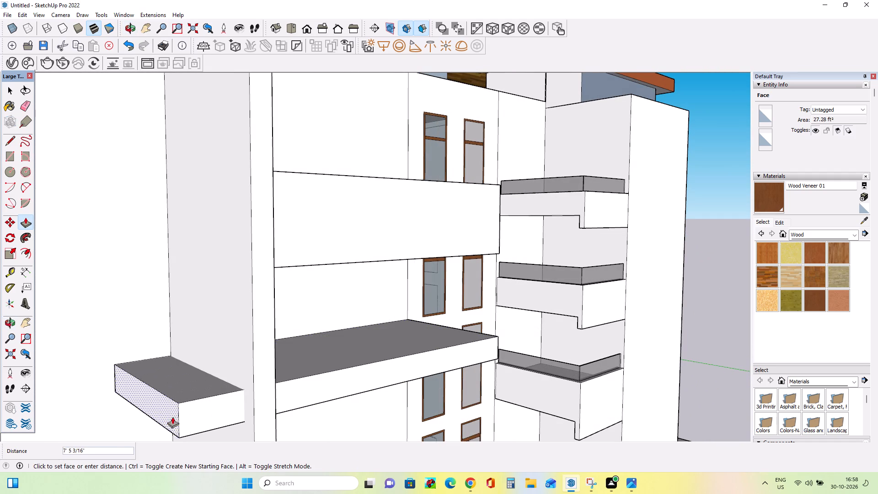
{"action": "left_click_drag", "start_coordinate": [172, 417], "coordinate": [118, 424]}
{"action": "scroll", "coordinate": [118, 424], "scroll_direction": "down", "scroll_amount": 6}
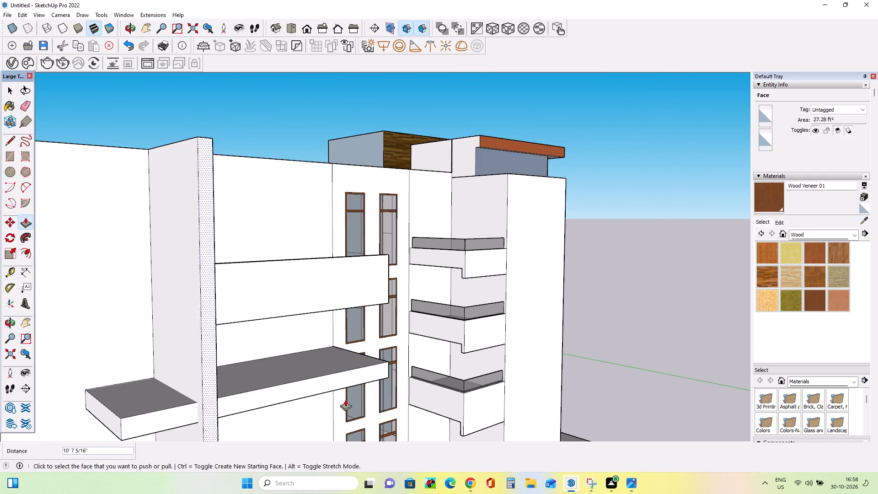
{"action": "middle_click_drag", "start_coordinate": [372, 413], "coordinate": [346, 408]}
{"action": "scroll", "coordinate": [348, 404], "scroll_direction": "down", "scroll_amount": 4}
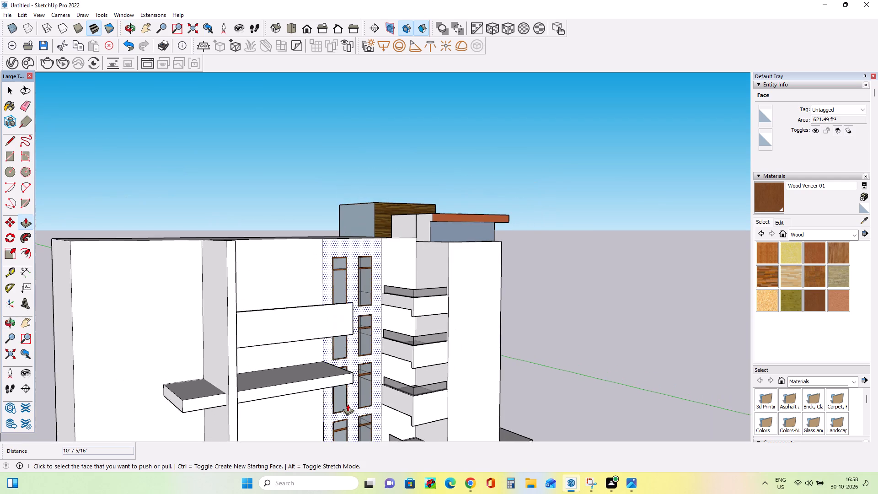
Examine the facade, the vertical fin and the two projecting ledges from several angles and distances.
{"action": "scroll", "coordinate": [348, 404], "scroll_direction": "down", "scroll_amount": 2}
{"action": "middle_click_drag", "start_coordinate": [337, 388], "coordinate": [317, 352]}
{"action": "scroll", "coordinate": [309, 347], "scroll_direction": "down", "scroll_amount": 7}
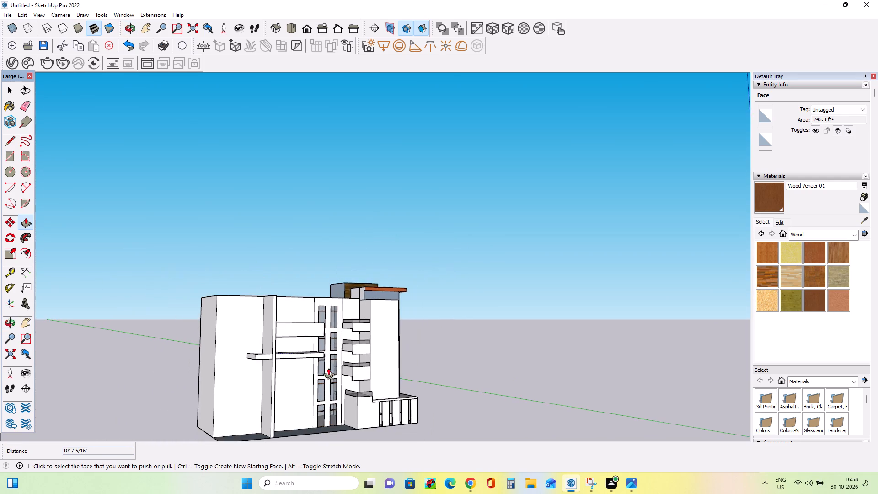
{"action": "middle_click_drag", "start_coordinate": [326, 390], "coordinate": [279, 413]}
{"action": "scroll", "coordinate": [305, 366], "scroll_direction": "up", "scroll_amount": 6}
{"action": "middle_click_drag", "start_coordinate": [337, 387], "coordinate": [333, 376]}
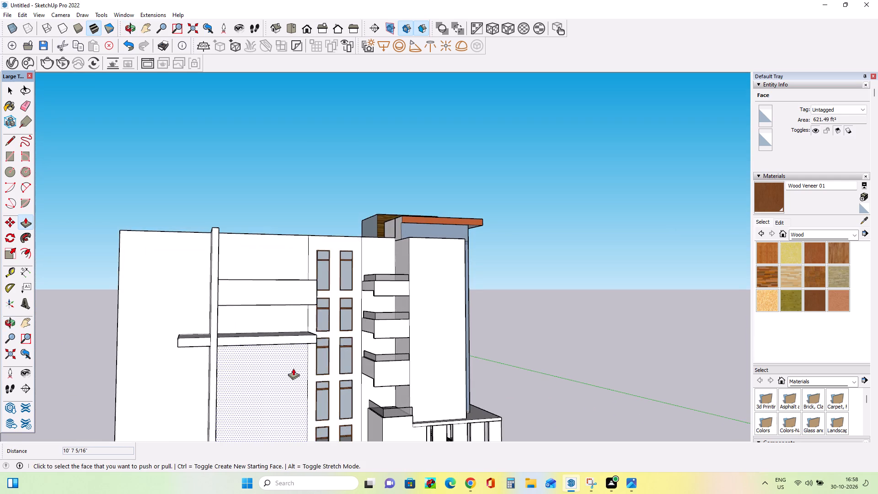
{"action": "scroll", "coordinate": [292, 367], "scroll_direction": "down", "scroll_amount": 4}
{"action": "middle_click_drag", "start_coordinate": [305, 403], "coordinate": [311, 392]}
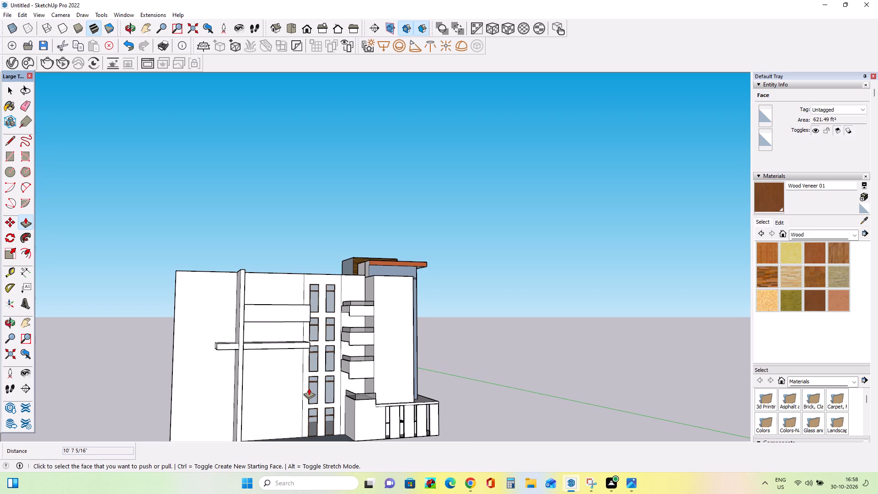
{"action": "scroll", "coordinate": [309, 388], "scroll_direction": "up", "scroll_amount": 2}
{"action": "middle_click_drag", "start_coordinate": [315, 388], "coordinate": [236, 406]}
{"action": "scroll", "coordinate": [247, 389], "scroll_direction": "up", "scroll_amount": 1}
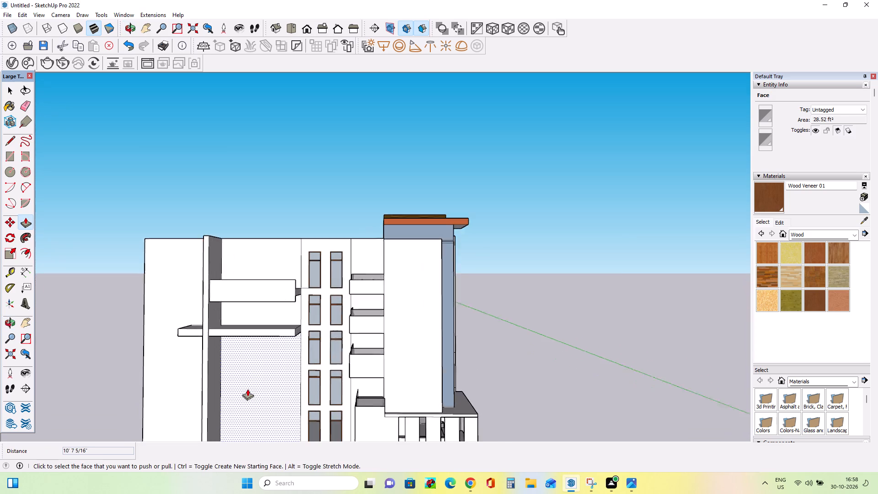
{"action": "scroll", "coordinate": [247, 389], "scroll_direction": "up", "scroll_amount": 1}
{"action": "middle_click_drag", "start_coordinate": [251, 388], "coordinate": [273, 377]}
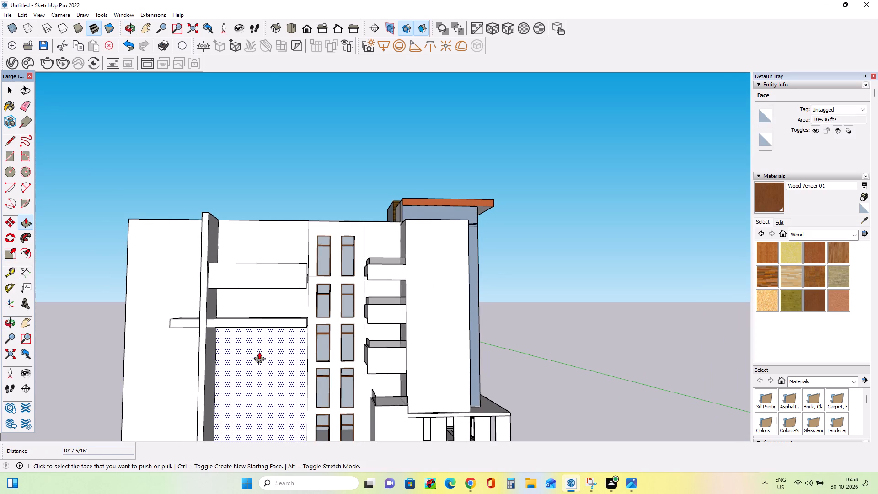
Draw a thin horizontal rectangle, about 2' by 24' 2 3/8", on the wall below the lower ledge, from the window bay's edge towards the fin.
{"action": "scroll", "coordinate": [293, 410], "scroll_direction": "up", "scroll_amount": 3}
{"action": "middle_click_drag", "start_coordinate": [297, 394], "coordinate": [298, 387]}
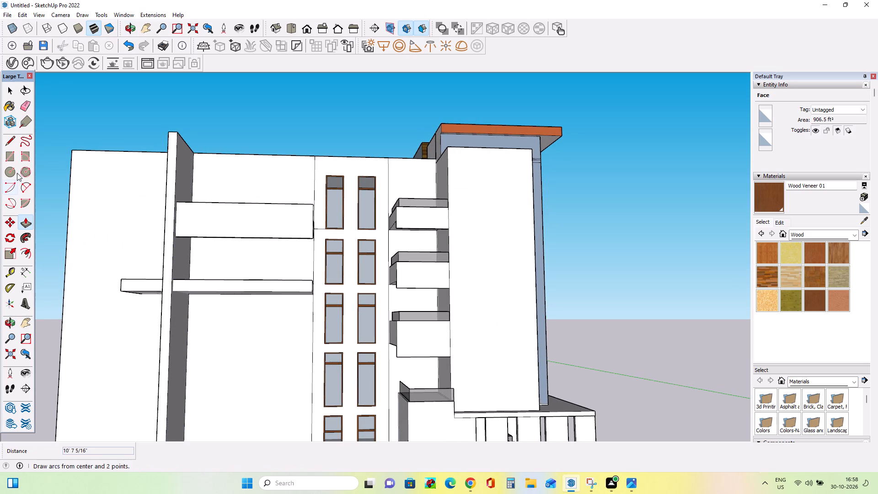
{"action": "left_click", "coordinate": [11, 157]}
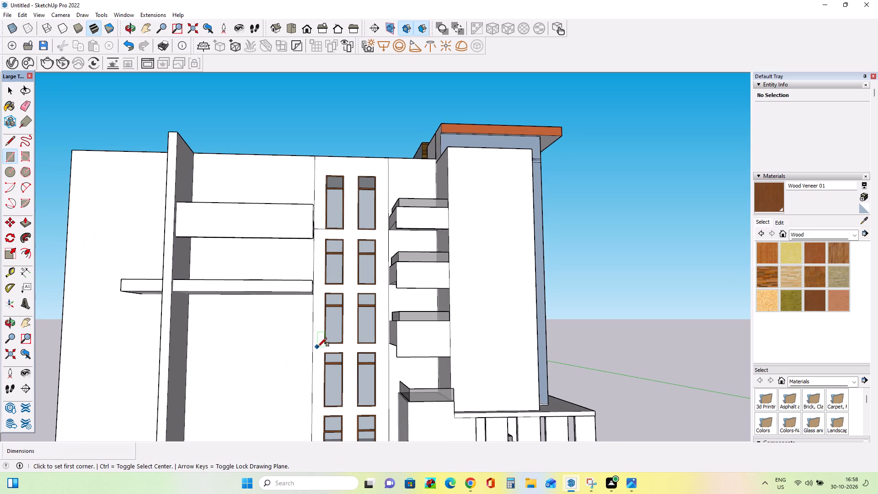
{"action": "left_click", "coordinate": [311, 346]}
{"action": "left_click", "coordinate": [193, 356]}
{"action": "middle_click", "coordinate": [259, 392]}
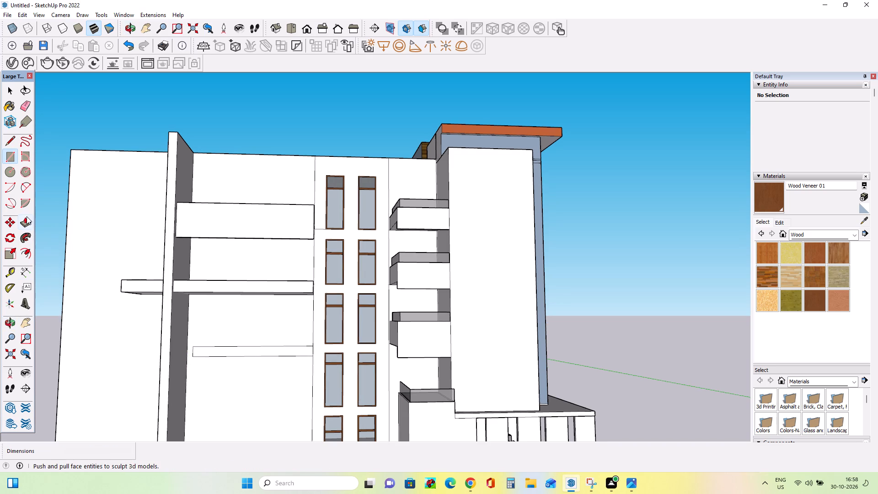
Push/Pull the new strip outward 12' 7 5/16" to form a third ledge beneath the other two.
{"action": "left_click", "coordinate": [26, 219]}
{"action": "left_click_drag", "start_coordinate": [208, 351], "coordinate": [195, 356]}
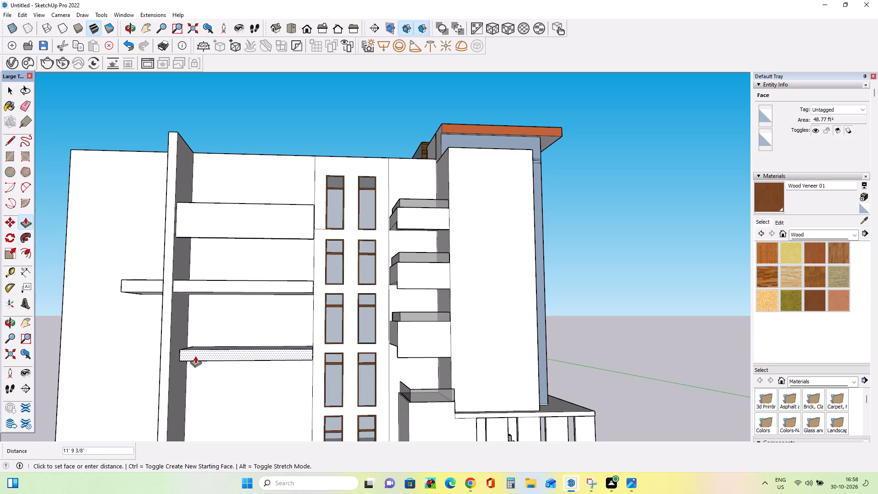
{"action": "left_click_drag", "start_coordinate": [195, 356], "coordinate": [190, 289]}
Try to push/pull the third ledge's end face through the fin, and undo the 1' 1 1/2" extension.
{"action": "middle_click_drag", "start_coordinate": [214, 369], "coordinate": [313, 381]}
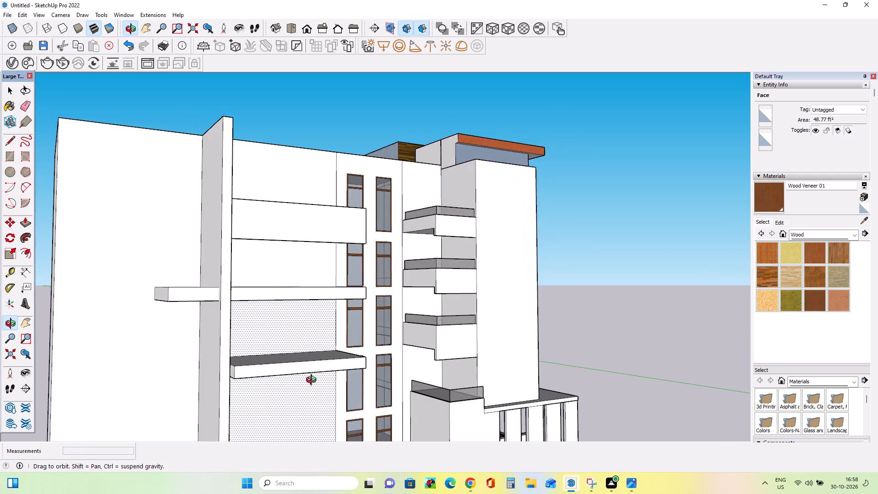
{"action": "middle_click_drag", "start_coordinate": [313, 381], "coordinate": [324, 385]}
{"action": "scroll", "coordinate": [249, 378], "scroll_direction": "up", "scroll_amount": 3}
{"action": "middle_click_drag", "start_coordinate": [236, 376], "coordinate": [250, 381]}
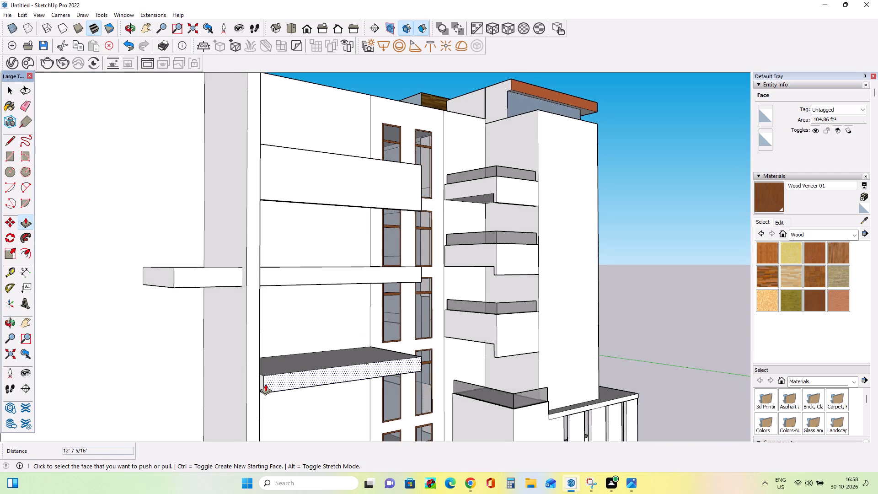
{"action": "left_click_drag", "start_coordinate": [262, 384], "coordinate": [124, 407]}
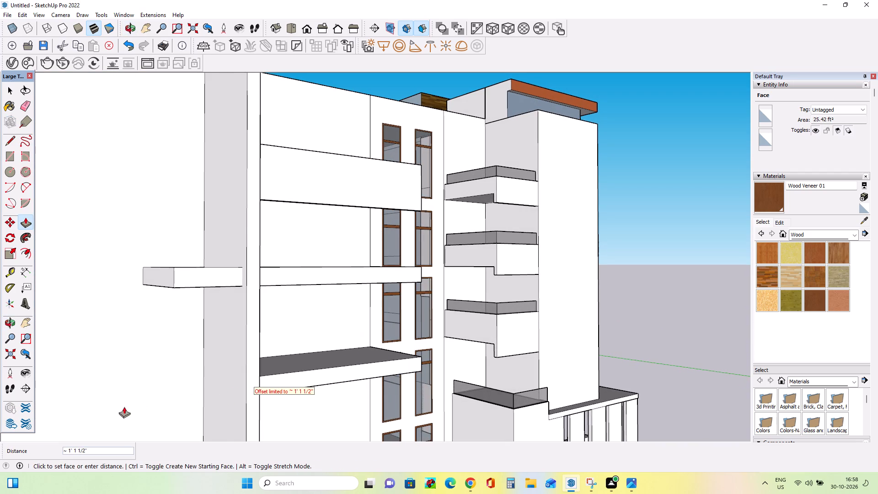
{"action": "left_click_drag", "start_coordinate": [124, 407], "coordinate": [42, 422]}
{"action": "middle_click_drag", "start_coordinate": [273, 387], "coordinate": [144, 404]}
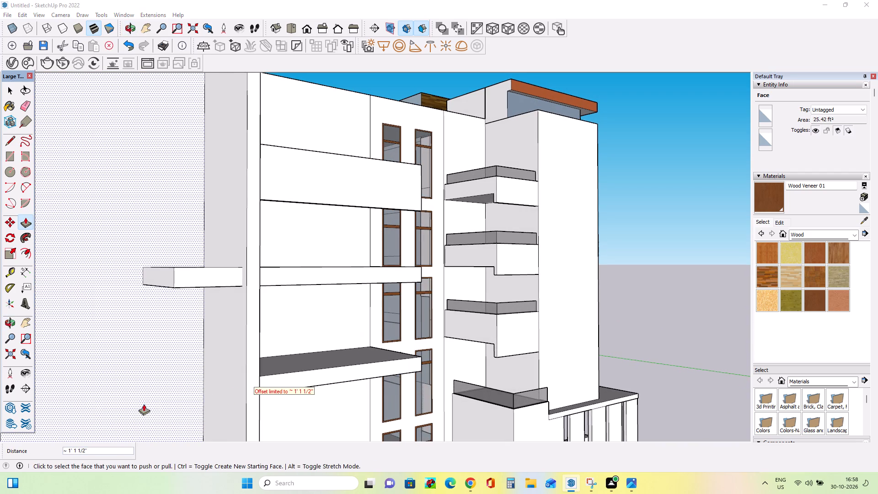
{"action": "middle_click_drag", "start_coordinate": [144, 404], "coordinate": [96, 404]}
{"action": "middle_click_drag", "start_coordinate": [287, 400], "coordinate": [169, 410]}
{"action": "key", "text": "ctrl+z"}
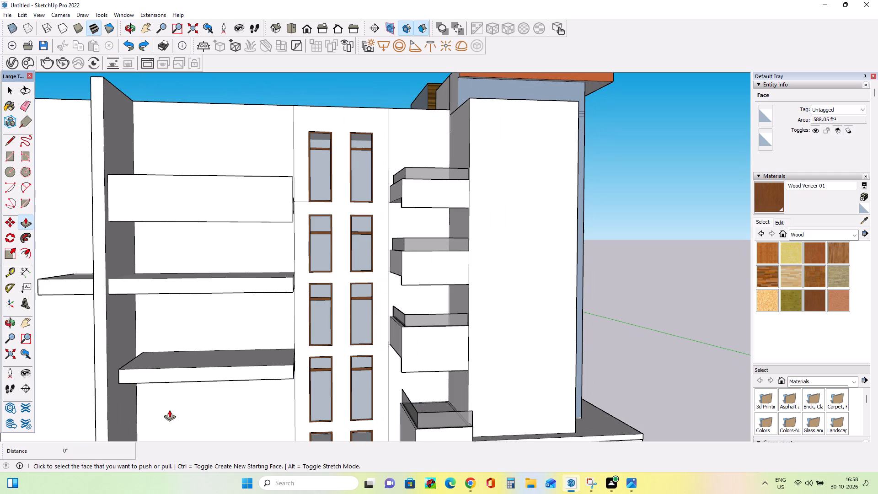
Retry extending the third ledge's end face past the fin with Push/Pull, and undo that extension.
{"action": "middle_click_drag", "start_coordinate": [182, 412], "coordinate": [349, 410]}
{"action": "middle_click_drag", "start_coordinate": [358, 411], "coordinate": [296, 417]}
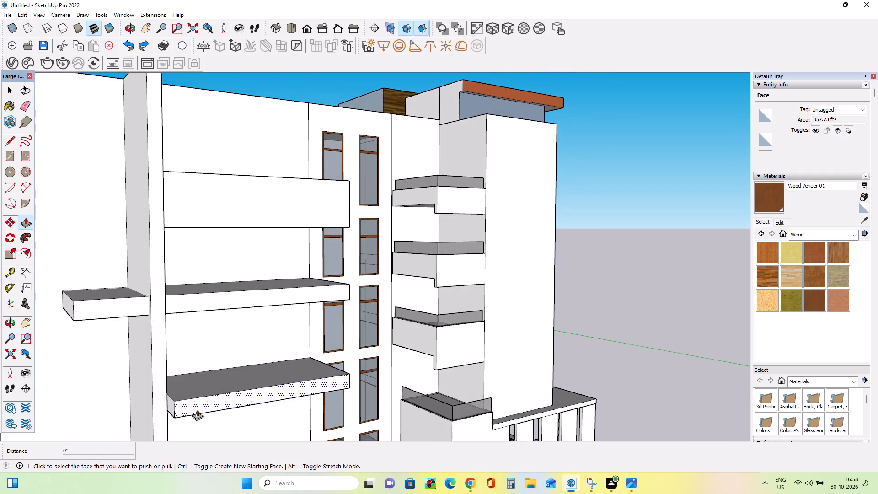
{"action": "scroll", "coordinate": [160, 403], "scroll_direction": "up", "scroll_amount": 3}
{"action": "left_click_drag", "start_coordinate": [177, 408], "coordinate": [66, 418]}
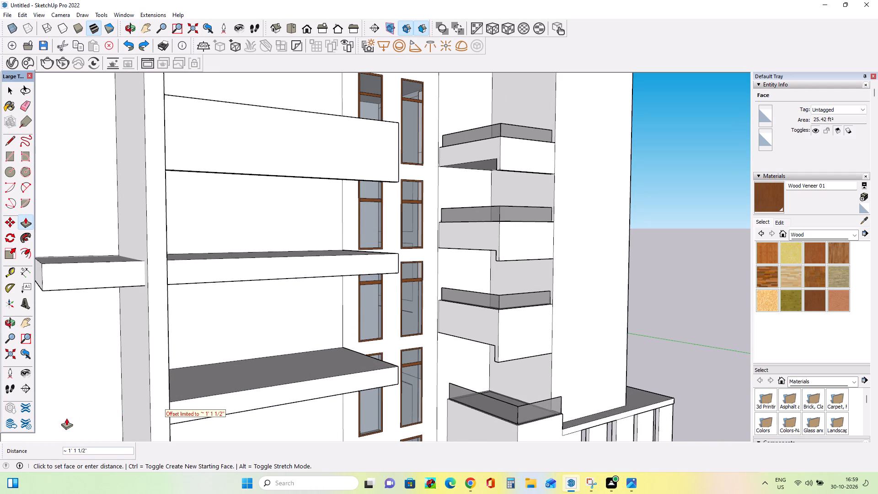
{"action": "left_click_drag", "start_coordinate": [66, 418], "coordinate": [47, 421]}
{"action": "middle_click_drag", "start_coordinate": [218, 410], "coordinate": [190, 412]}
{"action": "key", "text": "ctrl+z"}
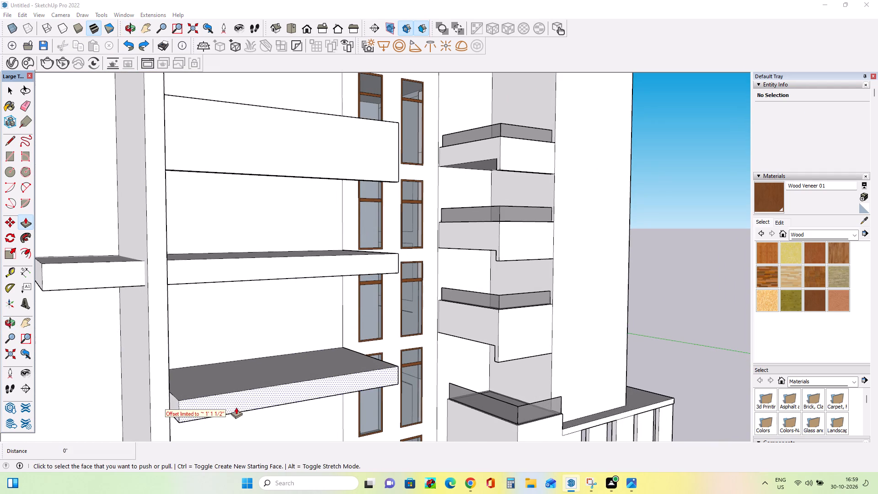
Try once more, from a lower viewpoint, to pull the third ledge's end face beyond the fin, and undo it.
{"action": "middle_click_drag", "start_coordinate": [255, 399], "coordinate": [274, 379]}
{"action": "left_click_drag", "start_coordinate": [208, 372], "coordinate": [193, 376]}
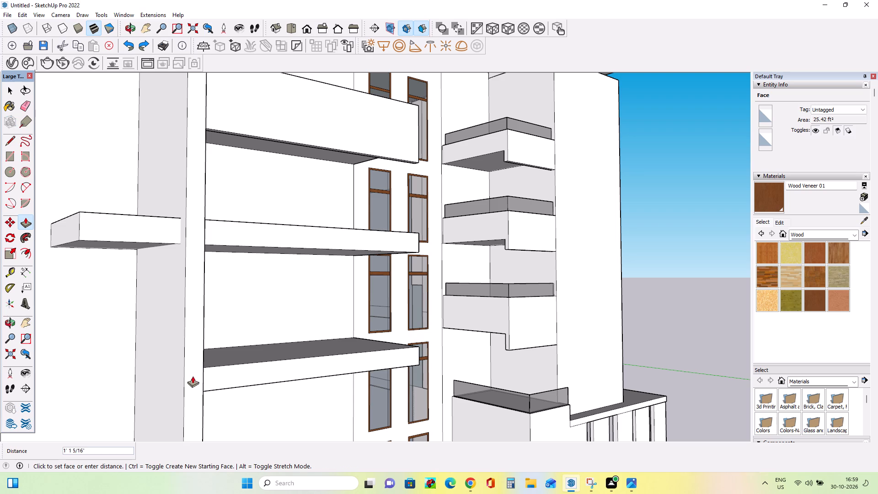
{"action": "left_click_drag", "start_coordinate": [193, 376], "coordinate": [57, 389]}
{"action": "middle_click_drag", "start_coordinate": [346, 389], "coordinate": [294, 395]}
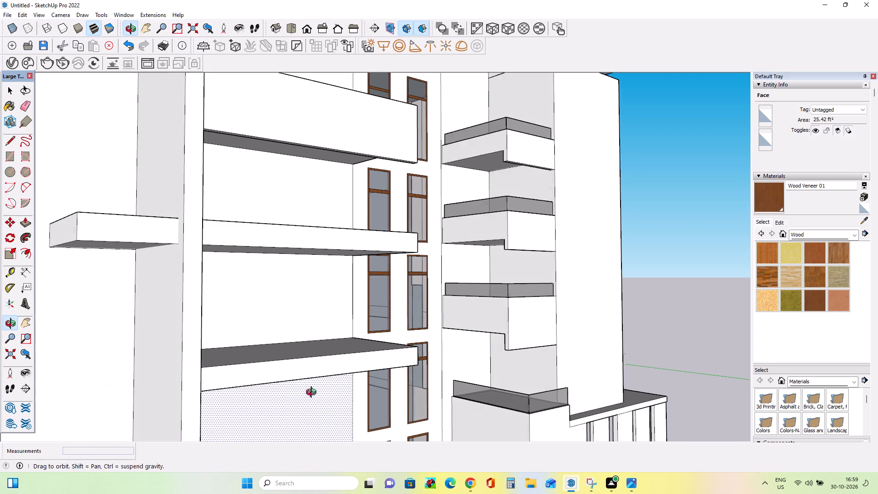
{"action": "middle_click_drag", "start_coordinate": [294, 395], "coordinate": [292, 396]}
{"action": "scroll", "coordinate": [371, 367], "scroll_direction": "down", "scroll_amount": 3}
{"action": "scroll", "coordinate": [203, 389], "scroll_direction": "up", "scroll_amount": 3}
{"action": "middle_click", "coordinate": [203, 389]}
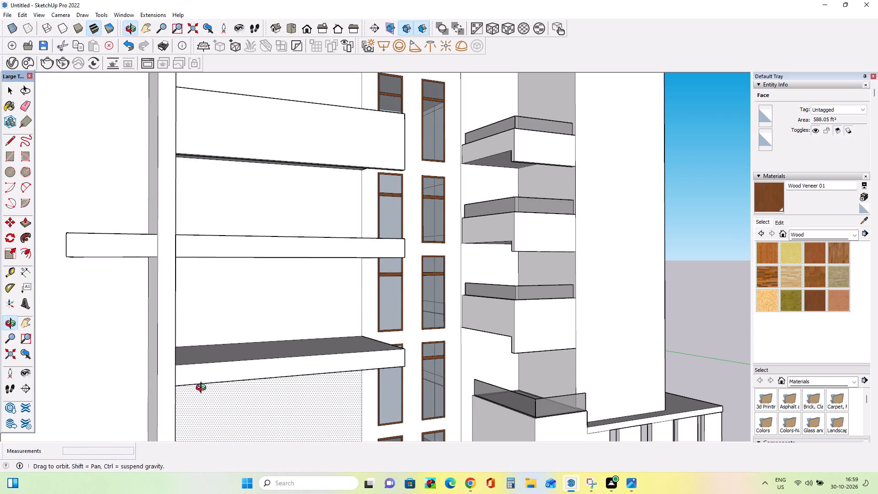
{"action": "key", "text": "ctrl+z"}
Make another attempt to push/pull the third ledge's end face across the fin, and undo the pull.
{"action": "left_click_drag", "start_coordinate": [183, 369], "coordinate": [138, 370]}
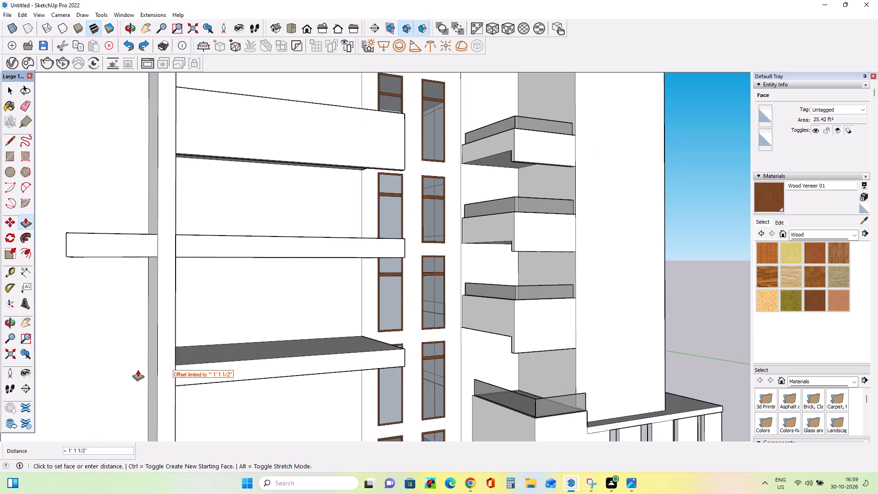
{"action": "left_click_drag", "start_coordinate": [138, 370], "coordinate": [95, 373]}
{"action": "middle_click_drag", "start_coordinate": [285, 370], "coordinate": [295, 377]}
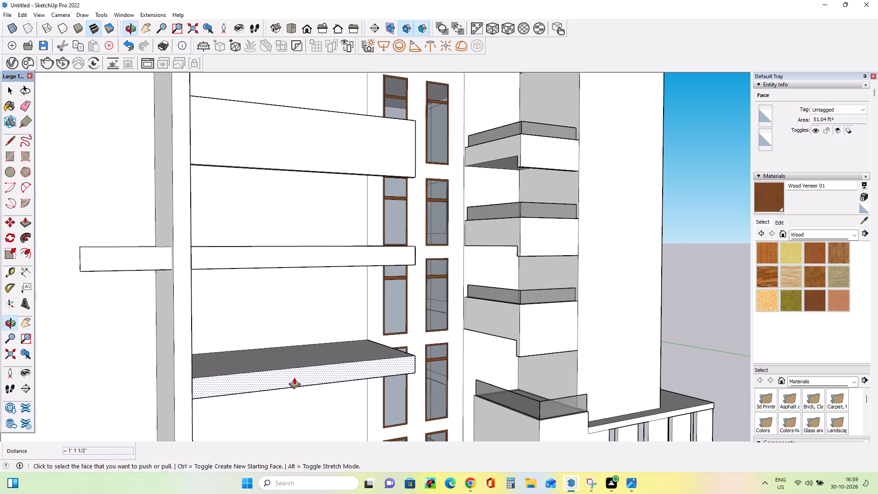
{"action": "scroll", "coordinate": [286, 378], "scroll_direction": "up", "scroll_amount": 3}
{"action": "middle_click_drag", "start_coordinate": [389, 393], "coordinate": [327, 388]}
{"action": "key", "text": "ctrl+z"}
Push/Pull the third ledge's end face about 1' 1 1/2" so the ledge meets the fin.
{"action": "middle_click_drag", "start_coordinate": [391, 377], "coordinate": [433, 377]}
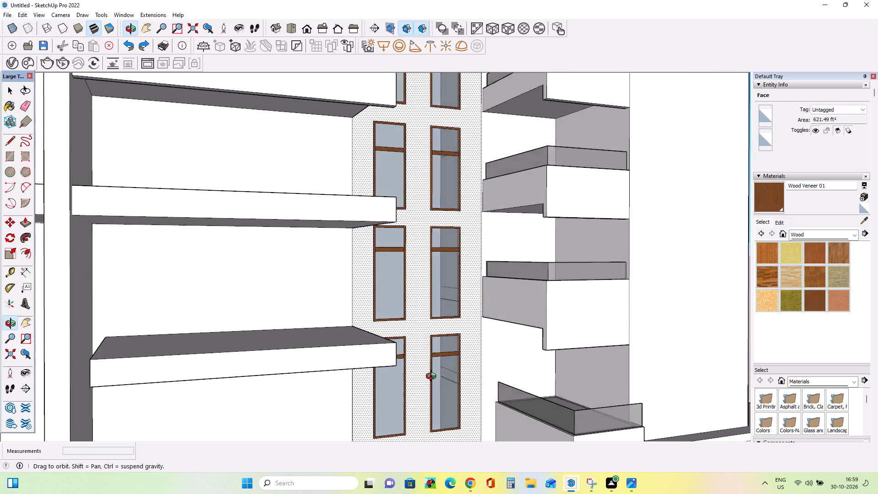
{"action": "middle_click_drag", "start_coordinate": [433, 377], "coordinate": [453, 382]}
{"action": "scroll", "coordinate": [139, 370], "scroll_direction": "up", "scroll_amount": 3}
{"action": "left_click_drag", "start_coordinate": [137, 377], "coordinate": [114, 376]}
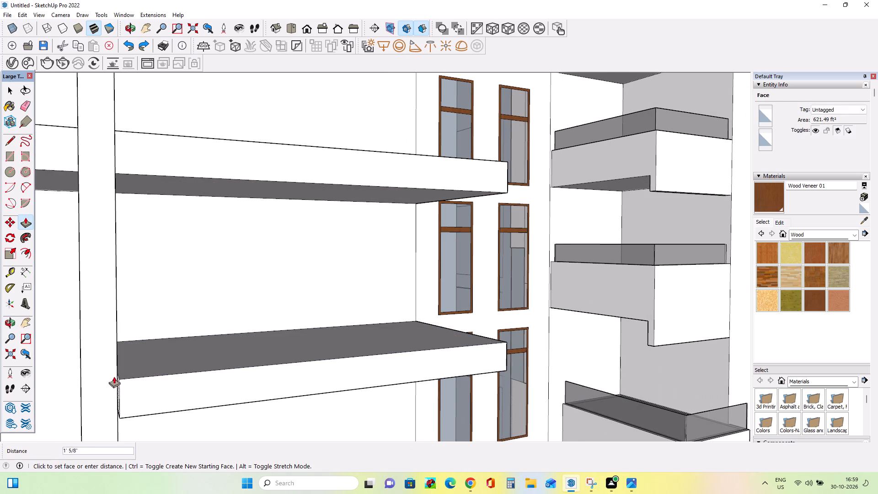
{"action": "left_click_drag", "start_coordinate": [114, 376], "coordinate": [58, 413]}
{"action": "scroll", "coordinate": [52, 404], "scroll_direction": "down", "scroll_amount": 4}
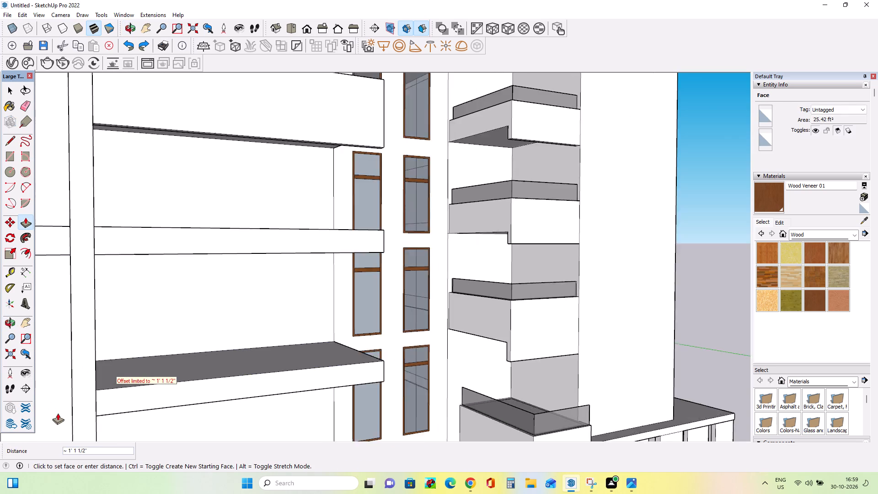
{"action": "scroll", "coordinate": [58, 413], "scroll_direction": "down", "scroll_amount": 5}
{"action": "left_click_drag", "start_coordinate": [58, 413], "coordinate": [64, 413]}
{"action": "scroll", "coordinate": [303, 394], "scroll_direction": "down", "scroll_amount": 3}
Draw a line about 10' 8 1/2" long from the third ledge's upper front edge, continuing it past the fin's other side.
{"action": "middle_click_drag", "start_coordinate": [355, 387], "coordinate": [323, 383]}
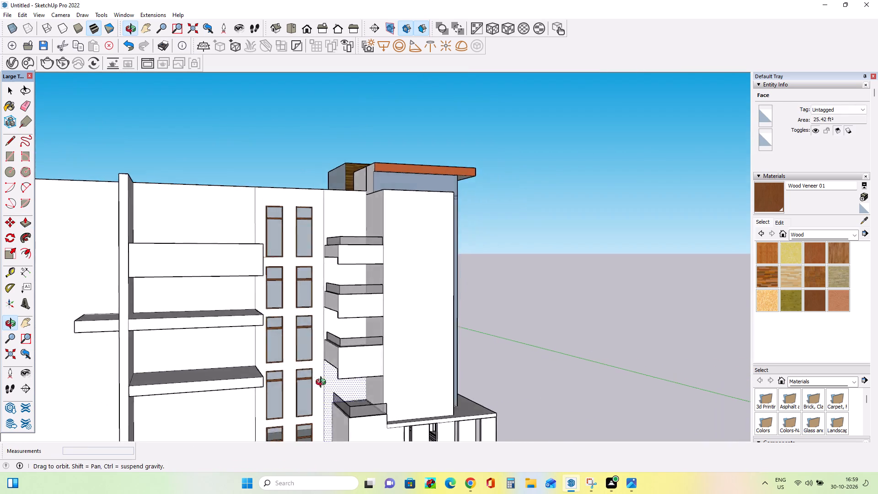
{"action": "middle_click_drag", "start_coordinate": [323, 383], "coordinate": [306, 367]}
{"action": "scroll", "coordinate": [119, 379], "scroll_direction": "up", "scroll_amount": 5}
{"action": "middle_click_drag", "start_coordinate": [254, 381], "coordinate": [288, 382]}
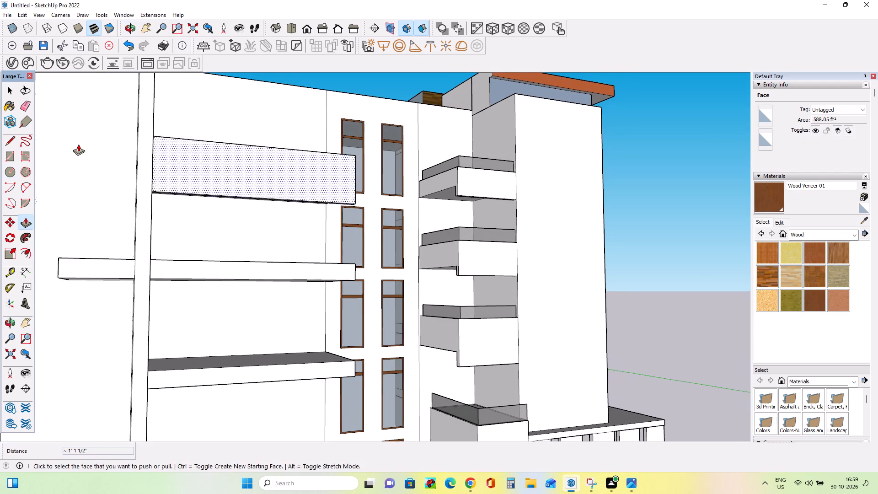
{"action": "left_click", "coordinate": [11, 145]}
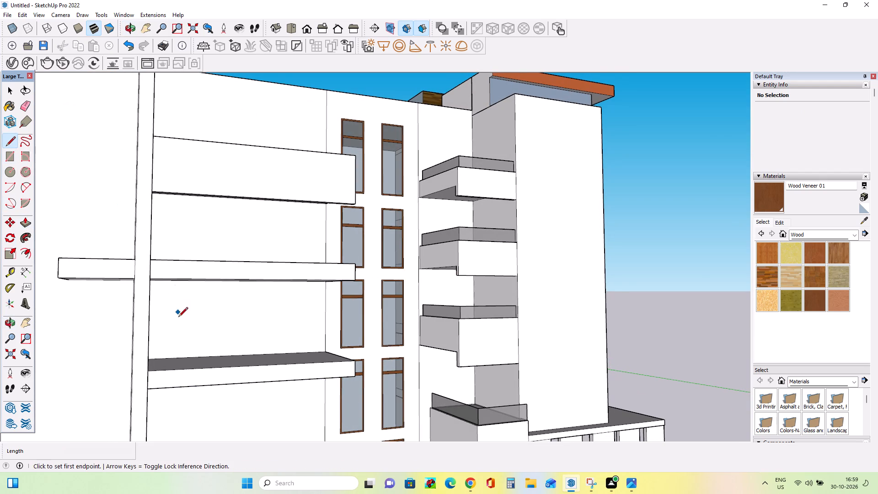
{"action": "left_click", "coordinate": [171, 371]}
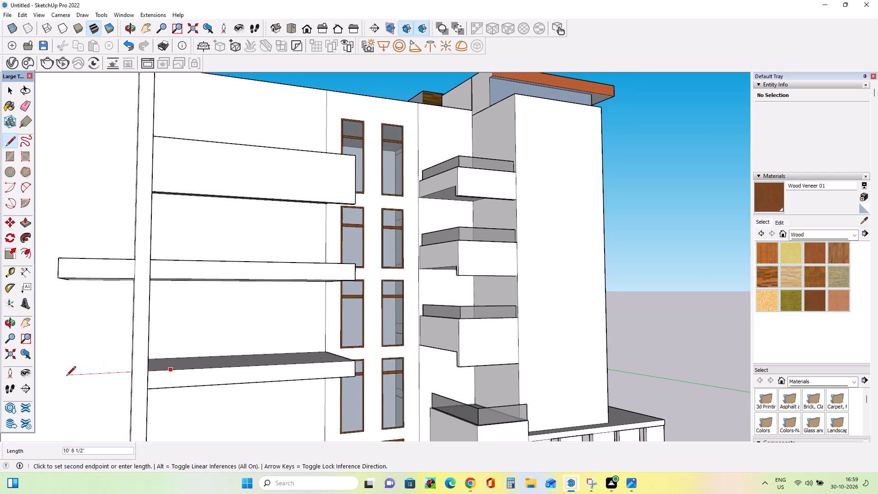
{"action": "left_click", "coordinate": [66, 376]}
{"action": "middle_click_drag", "start_coordinate": [200, 381], "coordinate": [247, 361]}
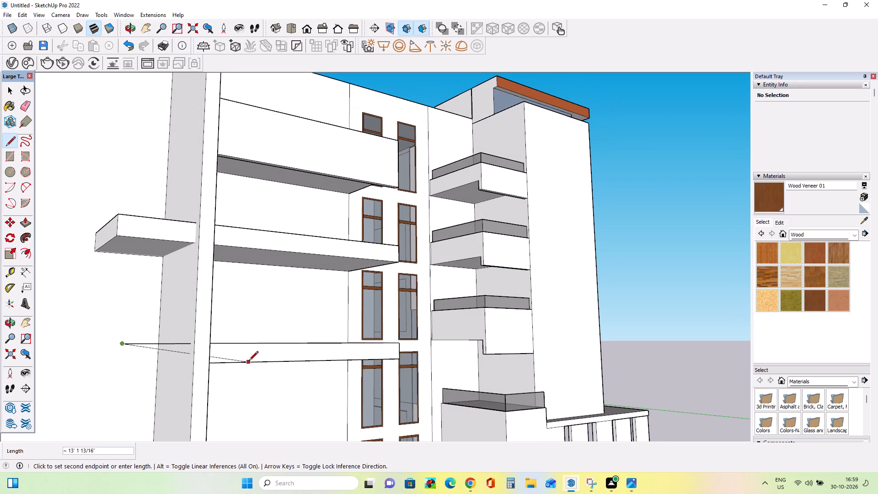
{"action": "key", "text": "space"}
Draw a parallel line from the third ledge's lower front edge past the fin, beneath the line continuing its upper edge.
{"action": "left_click", "coordinate": [12, 138]}
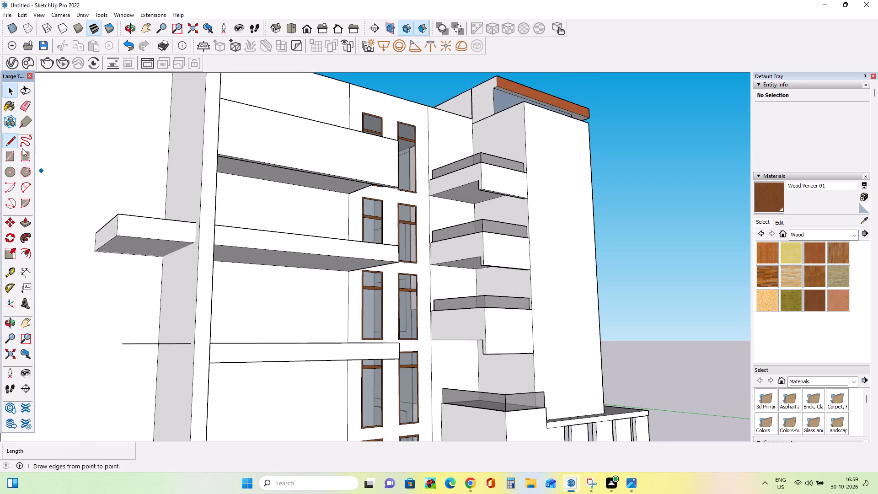
{"action": "left_click", "coordinate": [219, 362]}
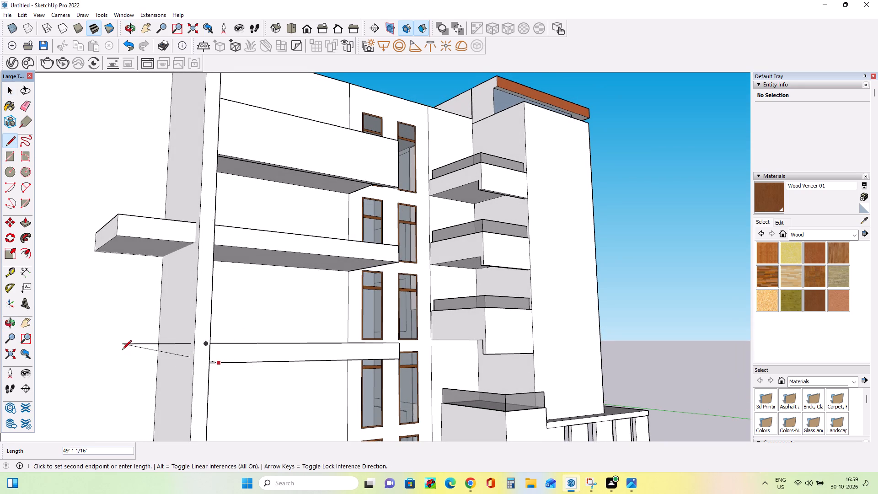
{"action": "left_click", "coordinate": [120, 366]}
{"action": "middle_click_drag", "start_coordinate": [222, 361], "coordinate": [307, 392]}
{"action": "scroll", "coordinate": [238, 390], "scroll_direction": "up", "scroll_amount": 1}
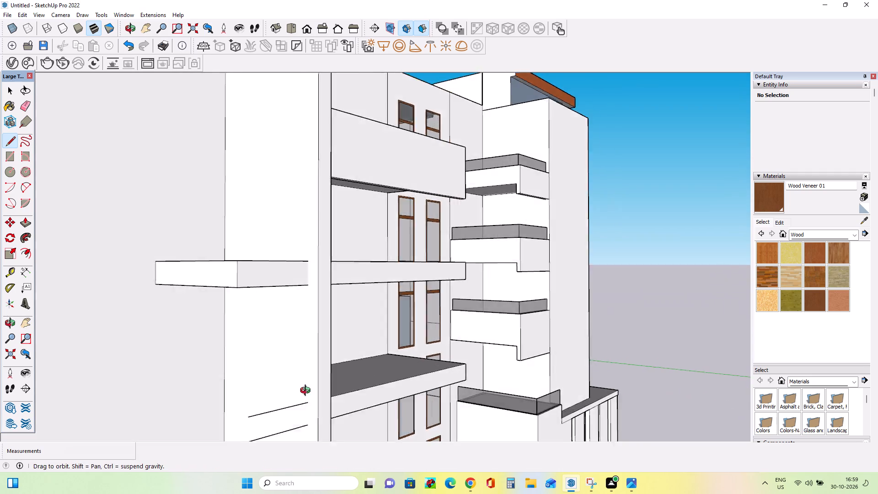
{"action": "middle_click_drag", "start_coordinate": [307, 392], "coordinate": [322, 372]}
{"action": "scroll", "coordinate": [322, 372], "scroll_direction": "down", "scroll_amount": 2}
{"action": "middle_click_drag", "start_coordinate": [380, 383], "coordinate": [372, 391]}
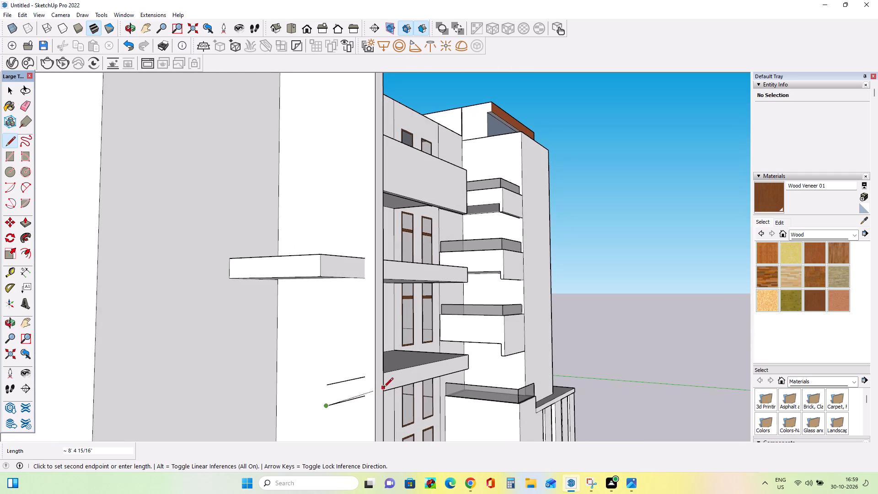
Draw a rectangle about 6' 8" by 2' between the two lines continuing the third ledge past the fin.
{"action": "key", "text": "space"}
{"action": "left_click", "coordinate": [8, 157]}
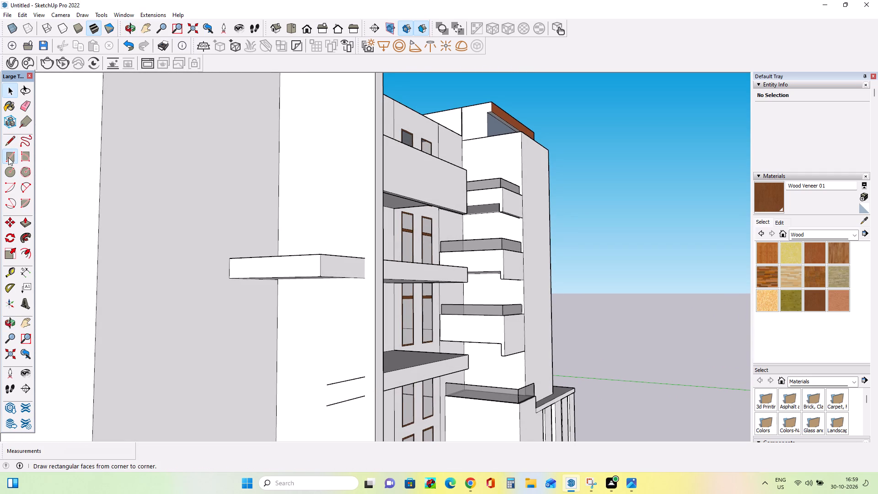
{"action": "left_click", "coordinate": [325, 405]}
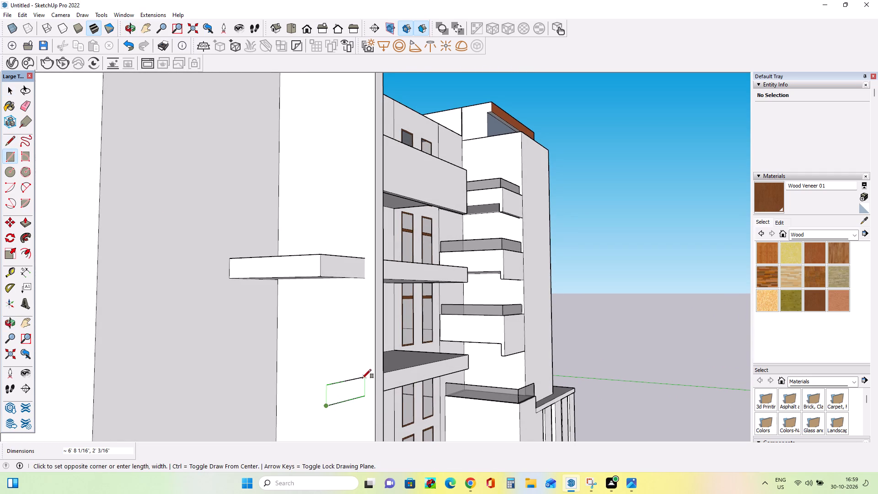
{"action": "left_click", "coordinate": [364, 376]}
Push/Pull the new rectangle back to the building wall, forming the third ledge's extension beyond the fin.
{"action": "middle_click_drag", "start_coordinate": [396, 406], "coordinate": [345, 403]}
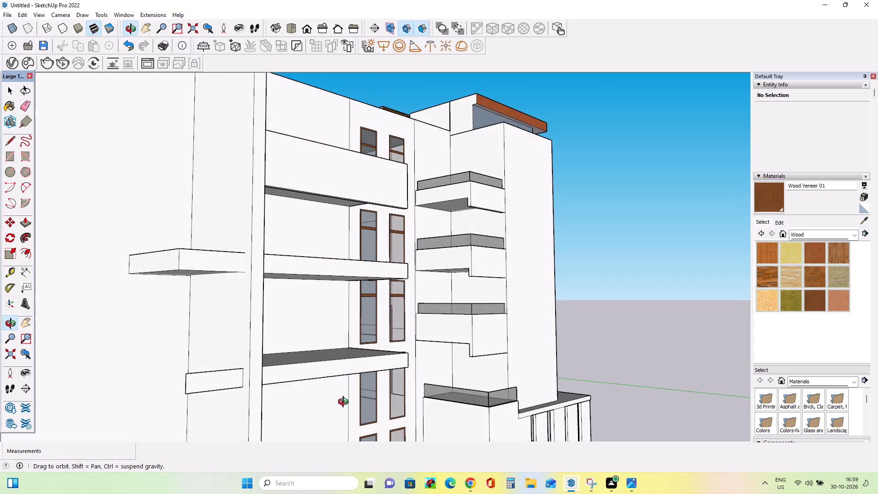
{"action": "middle_click_drag", "start_coordinate": [345, 403], "coordinate": [509, 397]}
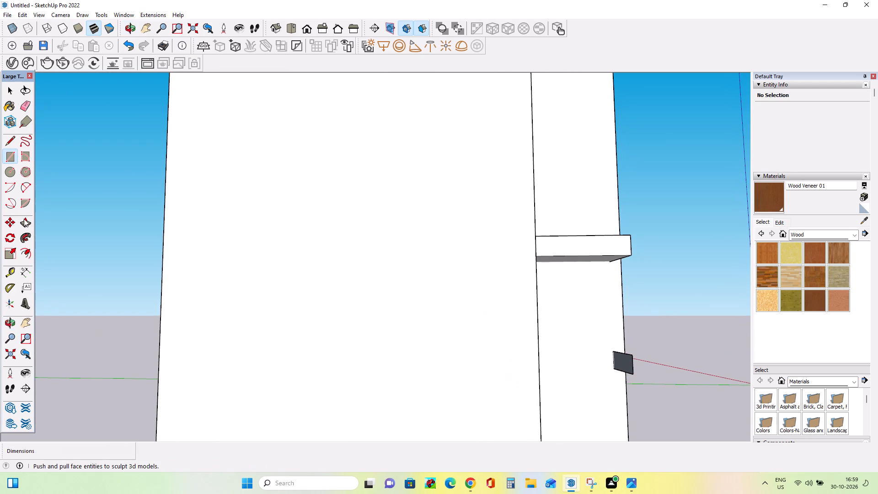
{"action": "left_click", "coordinate": [25, 220]}
{"action": "left_click_drag", "start_coordinate": [630, 363], "coordinate": [572, 363]}
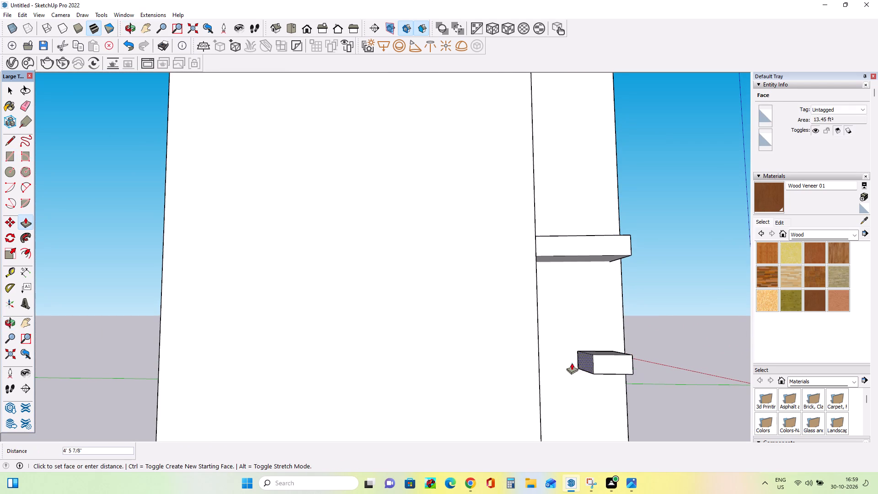
{"action": "left_click_drag", "start_coordinate": [572, 363], "coordinate": [510, 363]}
Push/Pull the extension's outer end face about 1' 5/8" to align with the end of the ledge above.
{"action": "middle_click_drag", "start_coordinate": [605, 380], "coordinate": [422, 379]}
{"action": "scroll", "coordinate": [422, 379], "scroll_direction": "down", "scroll_amount": 4}
{"action": "middle_click_drag", "start_coordinate": [337, 378], "coordinate": [287, 379]}
{"action": "scroll", "coordinate": [290, 292], "scroll_direction": "up", "scroll_amount": 3}
{"action": "middle_click_drag", "start_coordinate": [335, 294], "coordinate": [324, 298]}
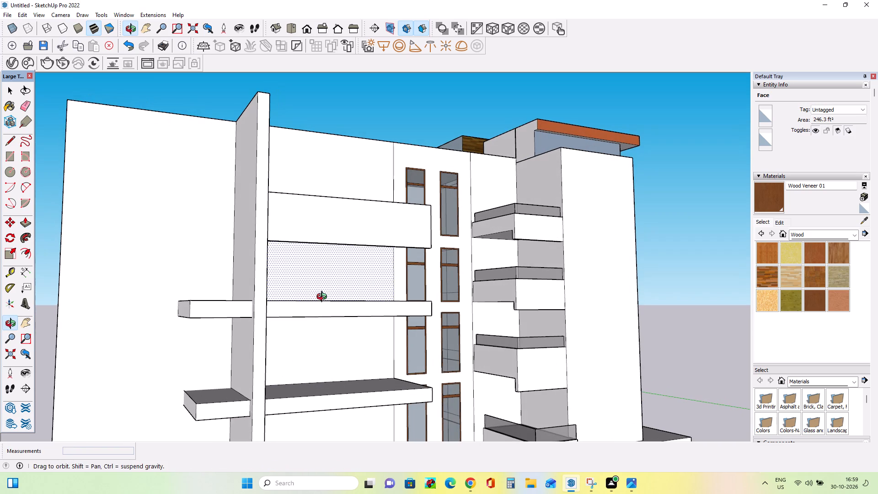
{"action": "middle_click_drag", "start_coordinate": [324, 298], "coordinate": [324, 297]}
{"action": "middle_click_drag", "start_coordinate": [326, 299], "coordinate": [338, 308]}
{"action": "scroll", "coordinate": [209, 371], "scroll_direction": "up", "scroll_amount": 3}
{"action": "middle_click_drag", "start_coordinate": [234, 350], "coordinate": [263, 328]}
{"action": "left_click_drag", "start_coordinate": [245, 385], "coordinate": [234, 247]}
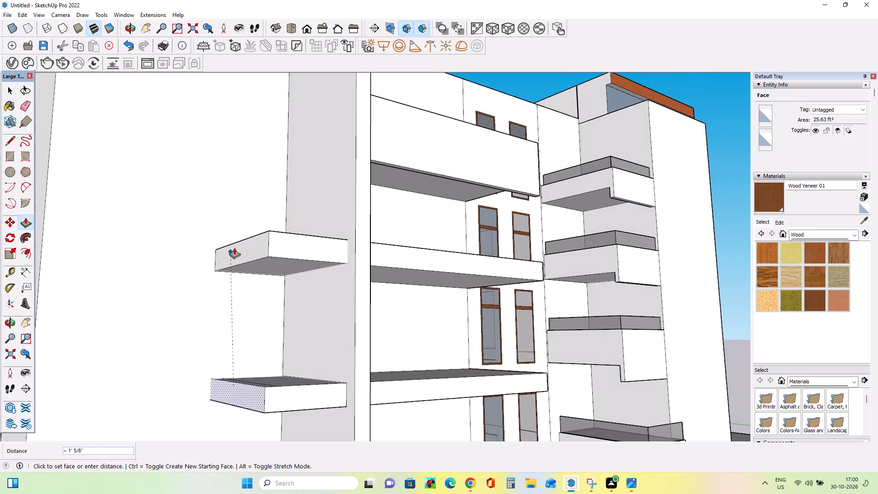
{"action": "left_click_drag", "start_coordinate": [234, 247], "coordinate": [237, 246]}
Erase the leftover edge on the top face of the third ledge's extension.
{"action": "middle_click_drag", "start_coordinate": [324, 327], "coordinate": [246, 343]}
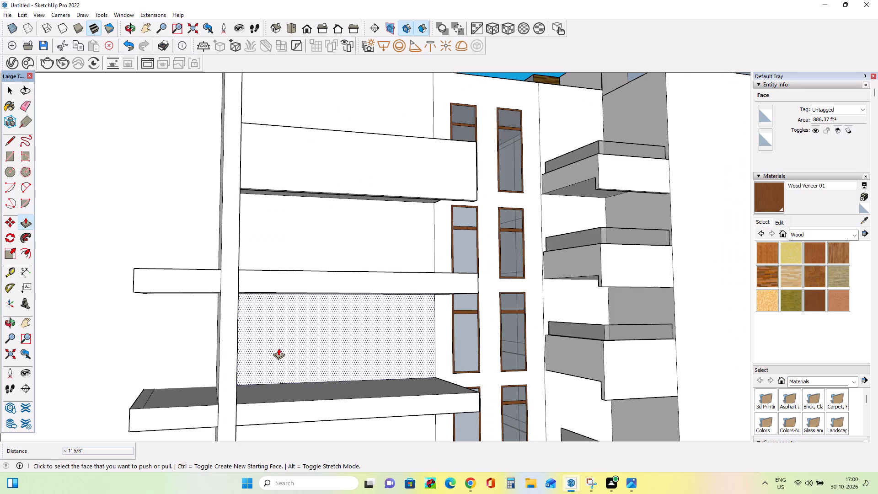
{"action": "scroll", "coordinate": [139, 380], "scroll_direction": "up", "scroll_amount": 3}
{"action": "middle_click_drag", "start_coordinate": [174, 382], "coordinate": [174, 394]}
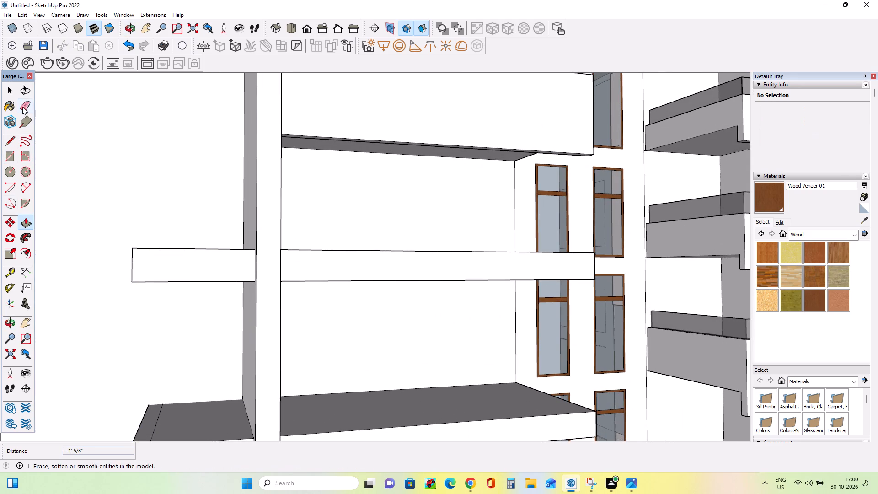
{"action": "left_click", "coordinate": [22, 107]}
{"action": "left_click_drag", "start_coordinate": [156, 414], "coordinate": [163, 418]}
Draw a line from the topmost balcony panel's lower front edge, continuing it past the fin's other side.
{"action": "scroll", "coordinate": [177, 411], "scroll_direction": "down", "scroll_amount": 4}
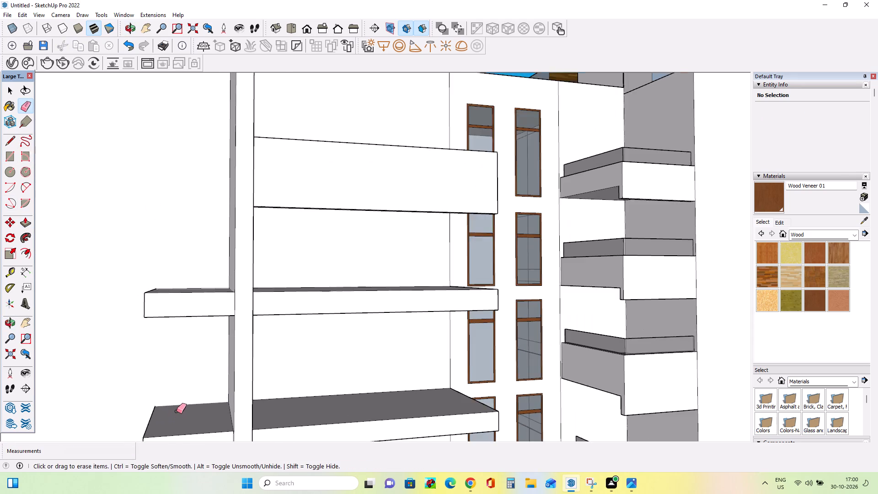
{"action": "scroll", "coordinate": [177, 411], "scroll_direction": "down", "scroll_amount": 2}
{"action": "middle_click_drag", "start_coordinate": [317, 388], "coordinate": [269, 426]}
{"action": "middle_click_drag", "start_coordinate": [188, 317], "coordinate": [198, 331]}
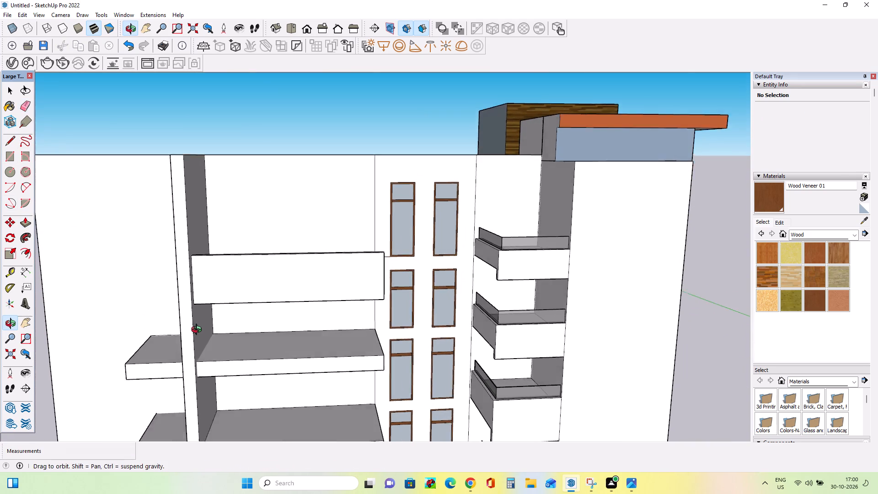
{"action": "middle_click_drag", "start_coordinate": [198, 331], "coordinate": [220, 327]}
{"action": "middle_click_drag", "start_coordinate": [227, 297], "coordinate": [230, 301]}
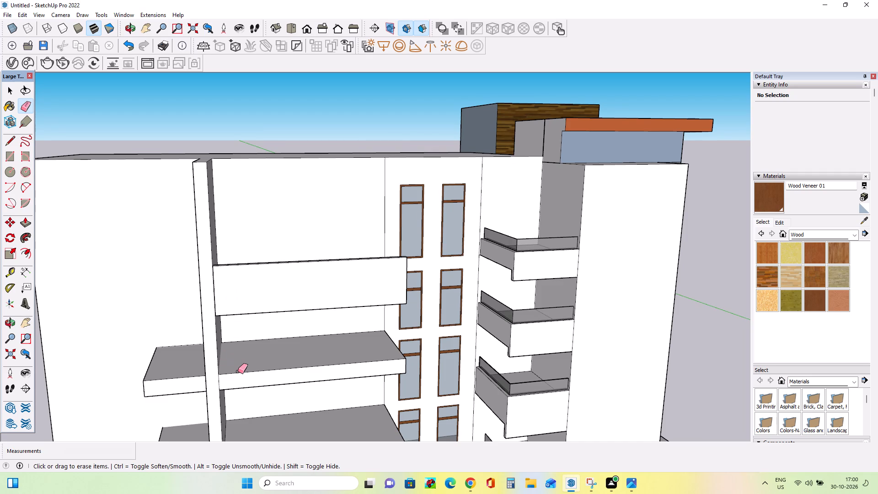
{"action": "middle_click_drag", "start_coordinate": [242, 374], "coordinate": [247, 381]}
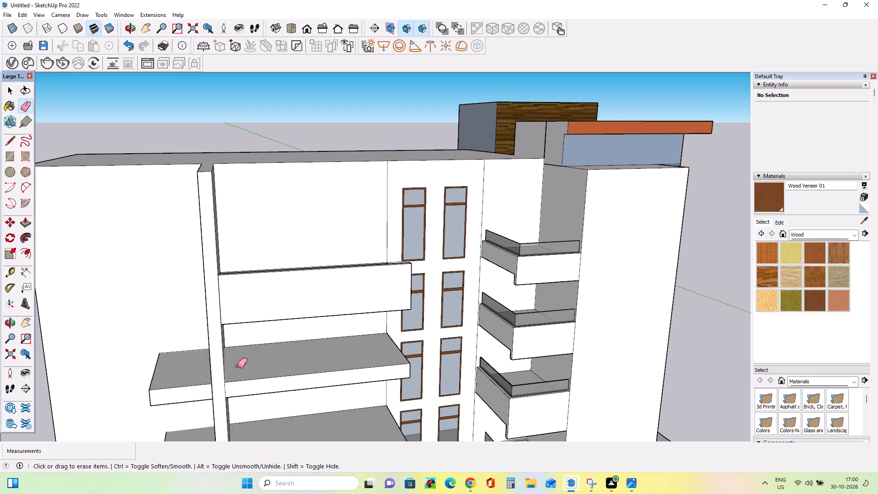
{"action": "middle_click_drag", "start_coordinate": [245, 365], "coordinate": [256, 345]}
{"action": "scroll", "coordinate": [261, 346], "scroll_direction": "down", "scroll_amount": 5}
{"action": "middle_click_drag", "start_coordinate": [267, 349], "coordinate": [270, 357]}
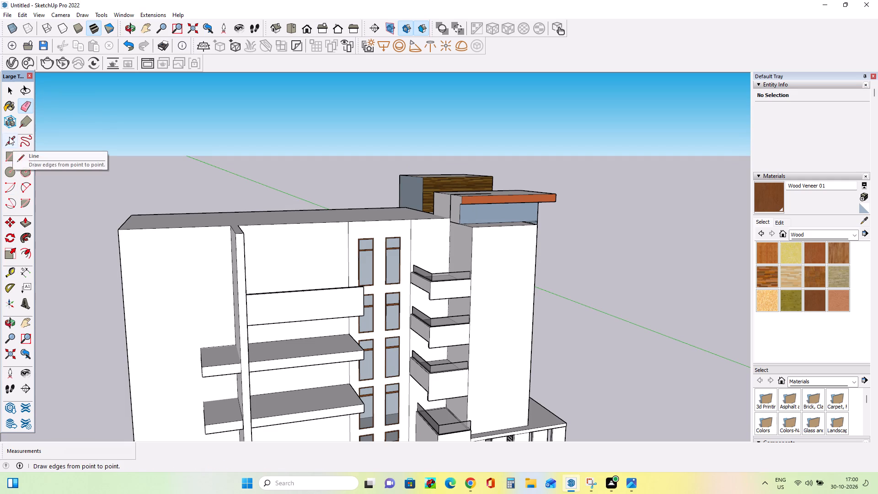
{"action": "left_click", "coordinate": [11, 142]}
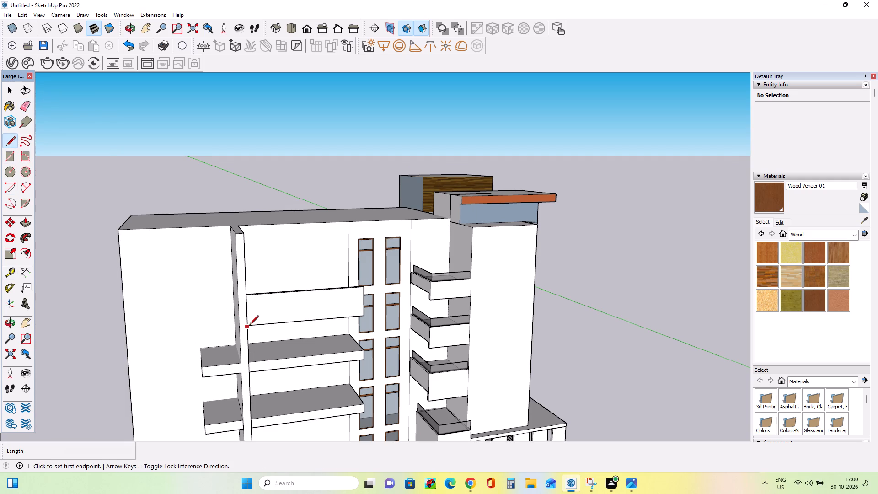
{"action": "left_click", "coordinate": [255, 325]}
{"action": "left_click", "coordinate": [181, 335]}
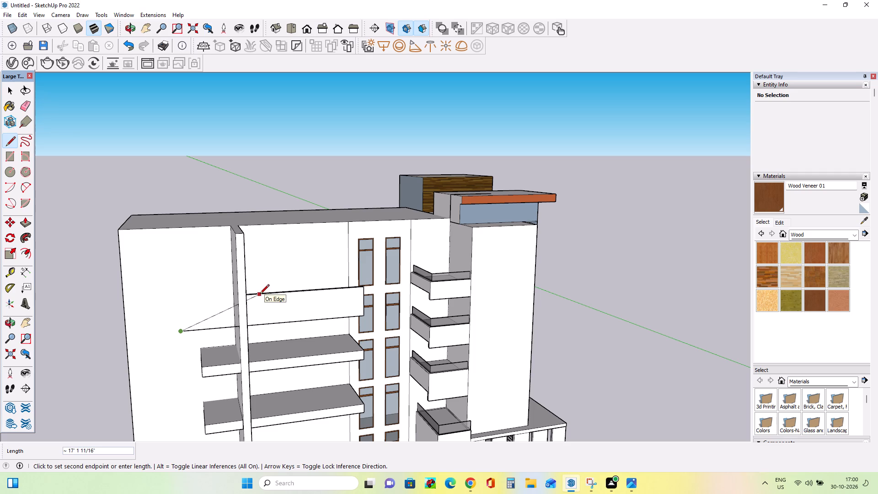
{"action": "key", "text": "space"}
Draw a parallel line about 16' 3" long from the topmost panel's upper front edge past the fin.
{"action": "left_click", "coordinate": [15, 141]}
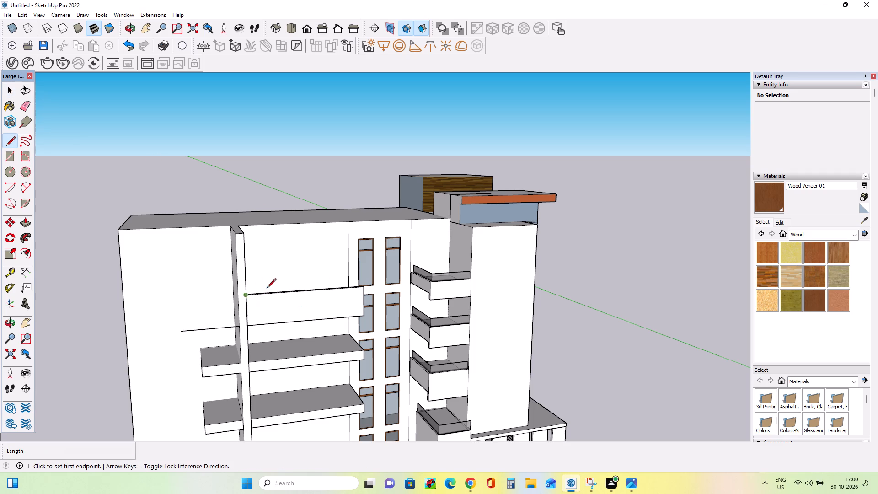
{"action": "left_click", "coordinate": [264, 295]}
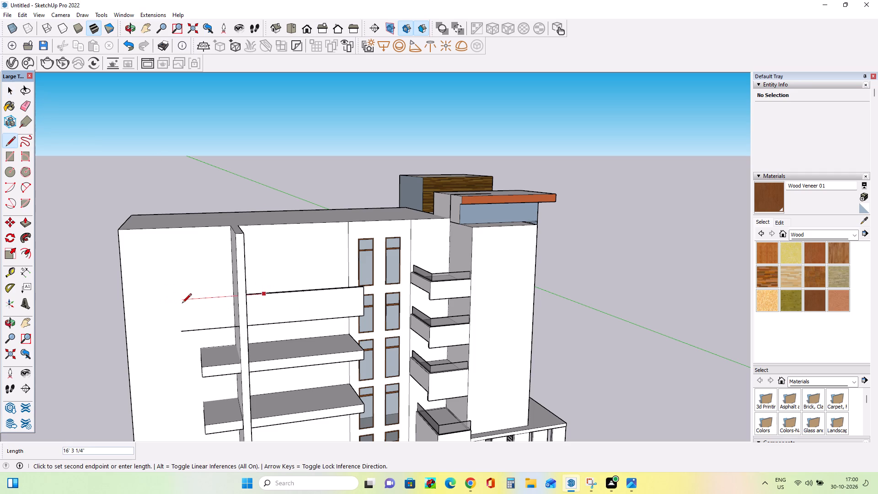
{"action": "left_click", "coordinate": [182, 304]}
{"action": "middle_click_drag", "start_coordinate": [225, 336], "coordinate": [294, 309]}
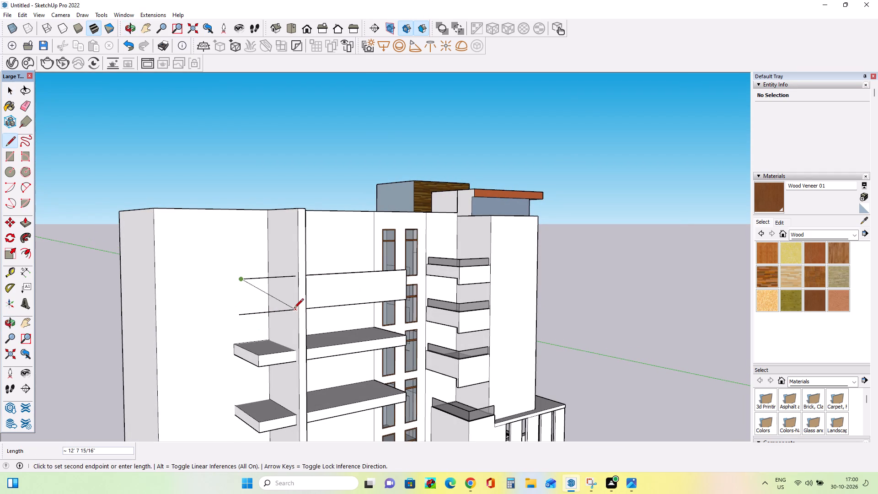
{"action": "key", "text": "space"}
Draw a vertical line about 16' up from the upper extended ledge's outer front corner, and continue it about 54' down to the ground.
{"action": "left_click", "coordinate": [5, 143]}
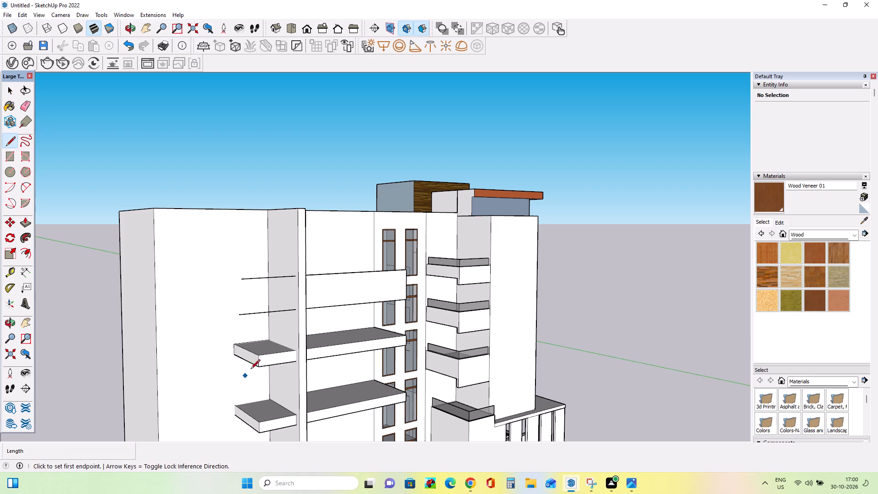
{"action": "left_click", "coordinate": [257, 359]}
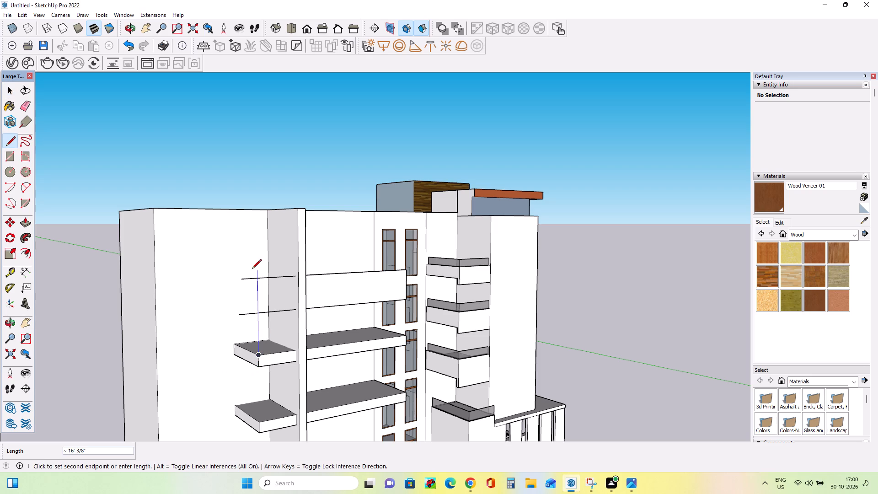
{"action": "left_click", "coordinate": [252, 269]}
{"action": "middle_click_drag", "start_coordinate": [277, 332], "coordinate": [262, 304]}
{"action": "scroll", "coordinate": [262, 304], "scroll_direction": "down", "scroll_amount": 2}
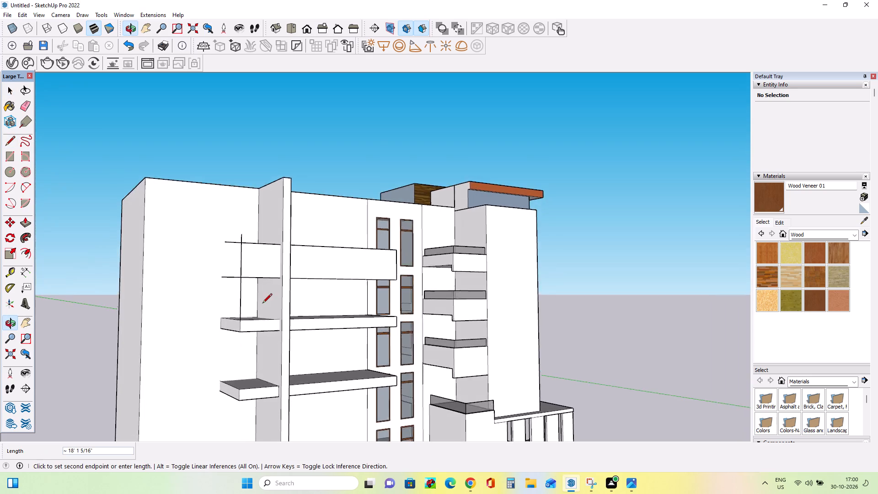
{"action": "scroll", "coordinate": [262, 304], "scroll_direction": "down", "scroll_amount": 3}
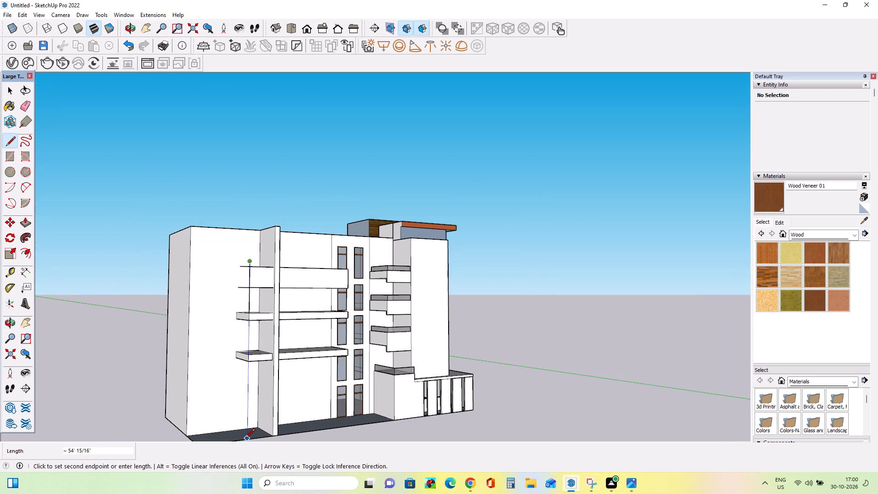
{"action": "left_click", "coordinate": [246, 439]}
{"action": "middle_click_drag", "start_coordinate": [281, 435], "coordinate": [249, 439]}
{"action": "key", "text": "space"}
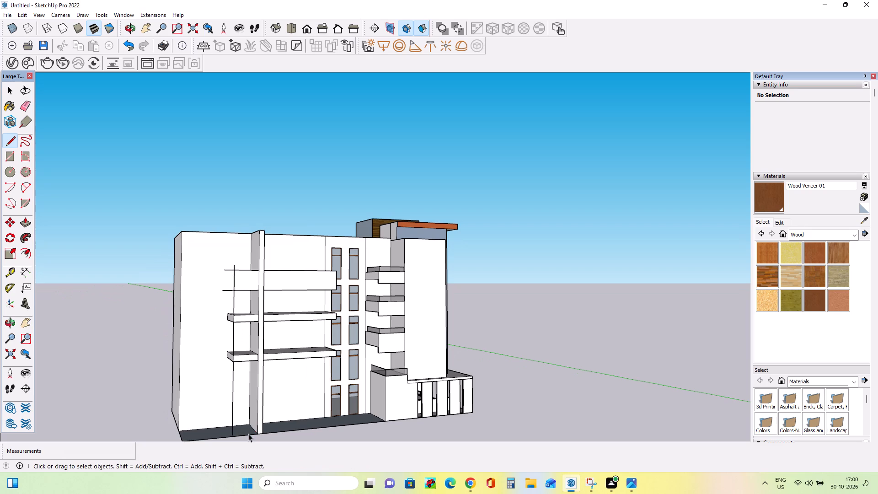
Draw a rectangle about 25' 4" by 1' 10" along the front edge of the ledge just below the topmost panel.
{"action": "scroll", "coordinate": [257, 390], "scroll_direction": "up", "scroll_amount": 5}
{"action": "middle_click_drag", "start_coordinate": [262, 392], "coordinate": [240, 406]}
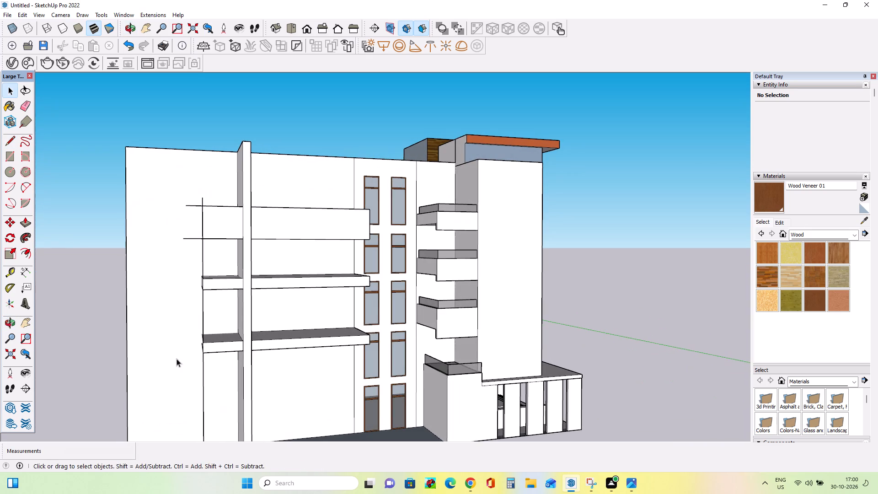
{"action": "left_click", "coordinate": [10, 155]}
{"action": "middle_click_drag", "start_coordinate": [234, 308], "coordinate": [233, 327]}
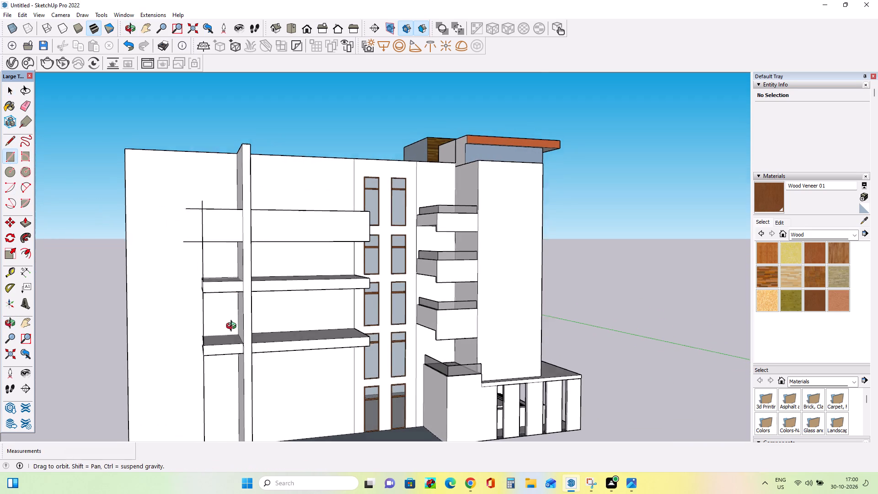
{"action": "middle_click_drag", "start_coordinate": [233, 327], "coordinate": [210, 384]}
{"action": "right_click", "coordinate": [210, 383]}
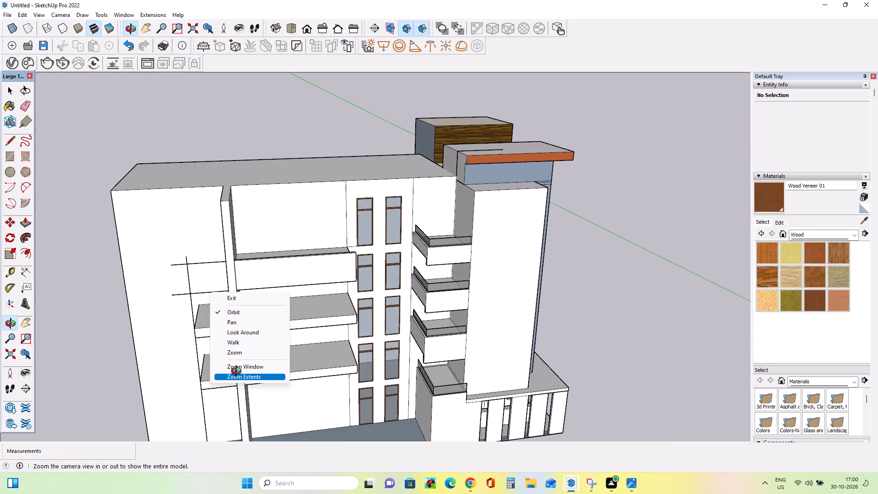
{"action": "key", "text": "Escape"}
{"action": "left_click", "coordinate": [6, 93]}
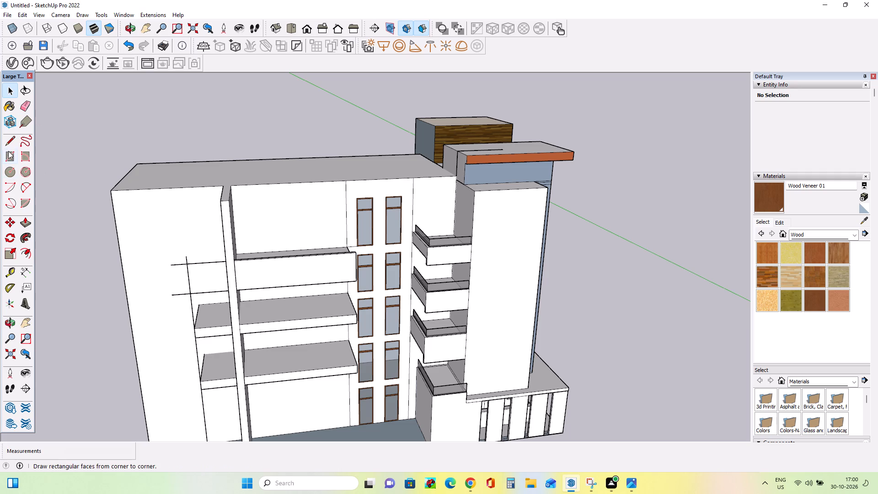
{"action": "left_click", "coordinate": [11, 152]}
{"action": "middle_click_drag", "start_coordinate": [293, 305], "coordinate": [292, 316]}
{"action": "scroll", "coordinate": [349, 328], "scroll_direction": "up", "scroll_amount": 3}
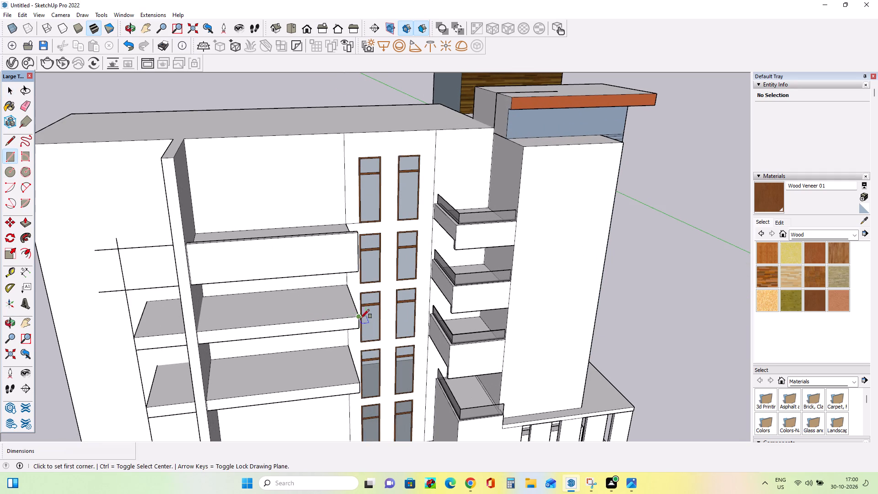
{"action": "left_click", "coordinate": [360, 317]}
{"action": "scroll", "coordinate": [200, 325], "scroll_direction": "up", "scroll_amount": 3}
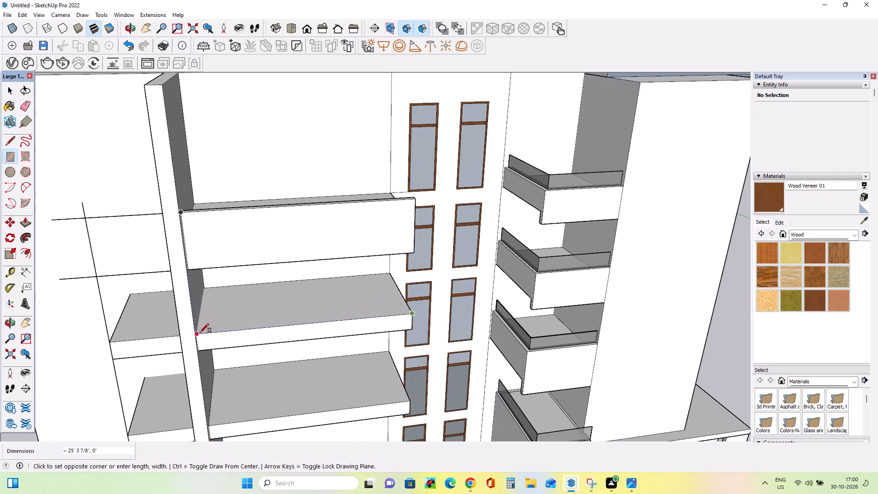
{"action": "scroll", "coordinate": [201, 329], "scroll_direction": "up", "scroll_amount": 4}
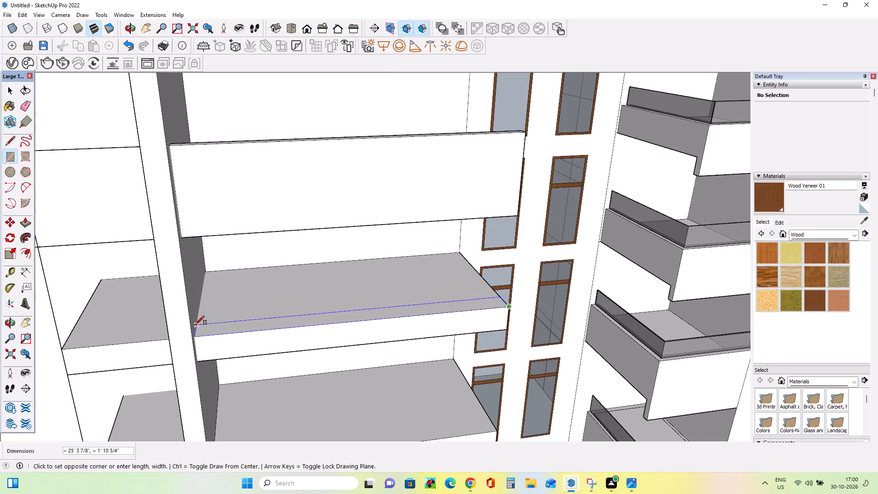
{"action": "left_click", "coordinate": [197, 325]}
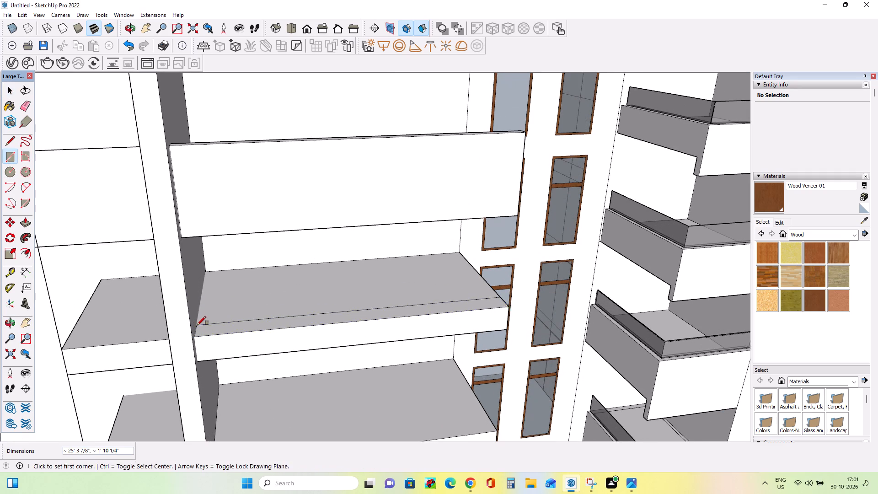
Push/Pull the front strip on that ledge up about 2' 3" to form a parapet.
{"action": "middle_click_drag", "start_coordinate": [252, 354], "coordinate": [243, 362]}
{"action": "left_click", "coordinate": [26, 228]}
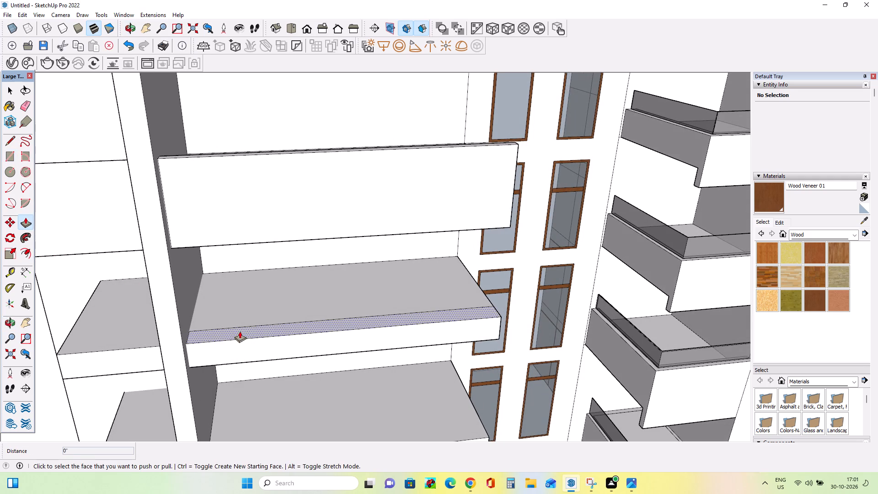
{"action": "left_click_drag", "start_coordinate": [240, 331], "coordinate": [239, 306]}
{"action": "middle_click_drag", "start_coordinate": [405, 335], "coordinate": [114, 360]}
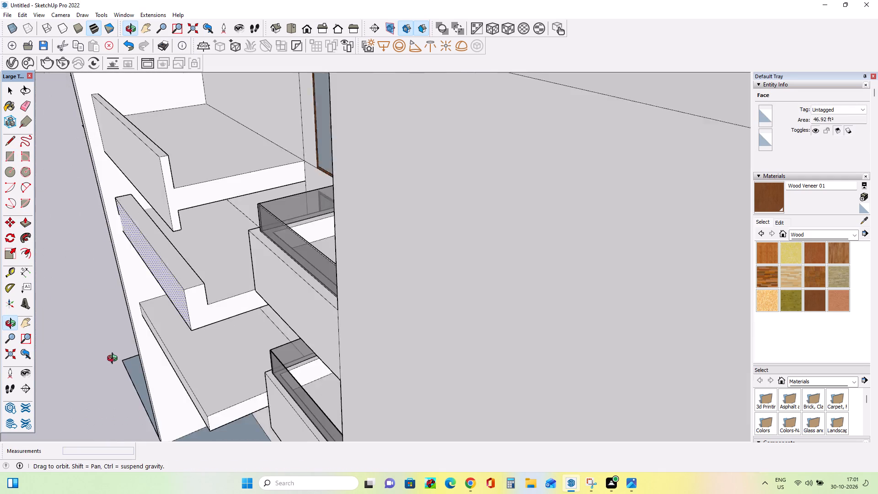
{"action": "middle_click_drag", "start_coordinate": [114, 360], "coordinate": [106, 362]}
{"action": "scroll", "coordinate": [182, 296], "scroll_direction": "up", "scroll_amount": 8}
{"action": "middle_click_drag", "start_coordinate": [221, 306], "coordinate": [222, 321]}
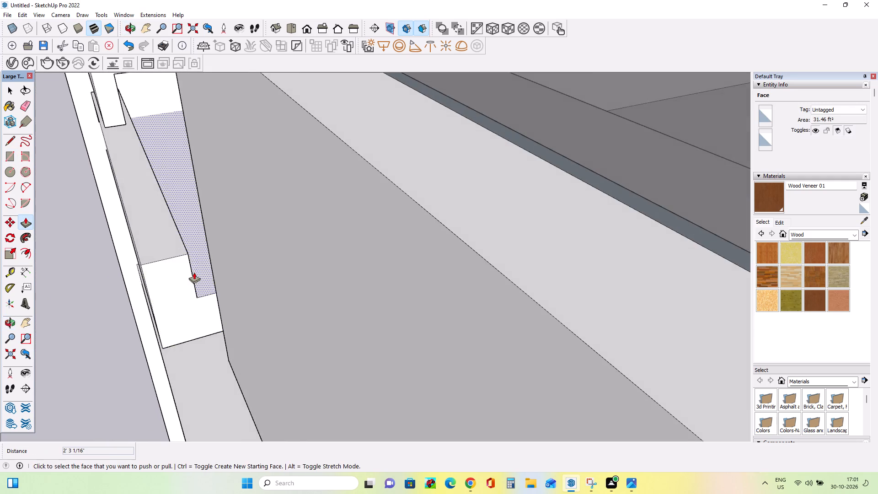
Push/Pull the inner face of the new parapet toward its front by about 1' 6" to thin it.
{"action": "scroll", "coordinate": [192, 253], "scroll_direction": "up", "scroll_amount": 6}
{"action": "middle_click_drag", "start_coordinate": [212, 272], "coordinate": [184, 306]}
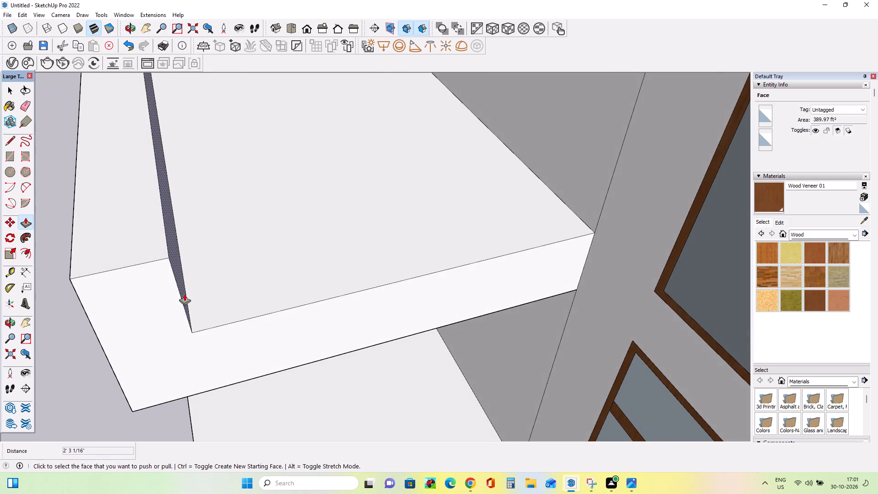
{"action": "left_click_drag", "start_coordinate": [180, 285], "coordinate": [107, 305]}
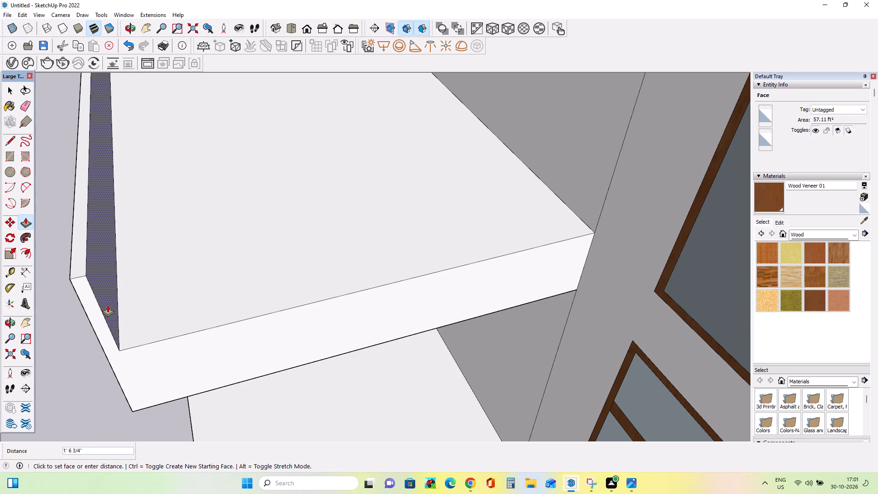
{"action": "left_click_drag", "start_coordinate": [107, 305], "coordinate": [111, 305]}
Draw a rectangle about 25' 4" by 1' 3" along the front edge of the same ledge's underside.
{"action": "middle_click_drag", "start_coordinate": [183, 342], "coordinate": [316, 281]}
{"action": "scroll", "coordinate": [316, 281], "scroll_direction": "down", "scroll_amount": 11}
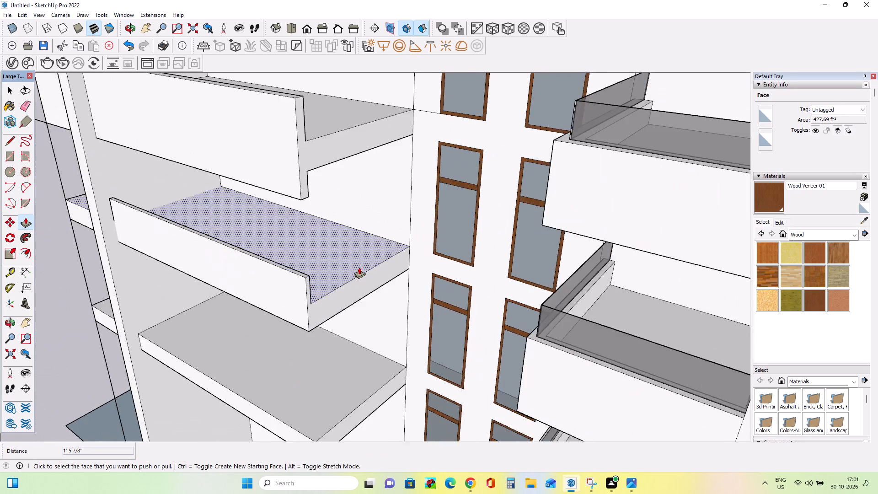
{"action": "scroll", "coordinate": [359, 267], "scroll_direction": "down", "scroll_amount": 6}
{"action": "middle_click_drag", "start_coordinate": [259, 295], "coordinate": [338, 258]}
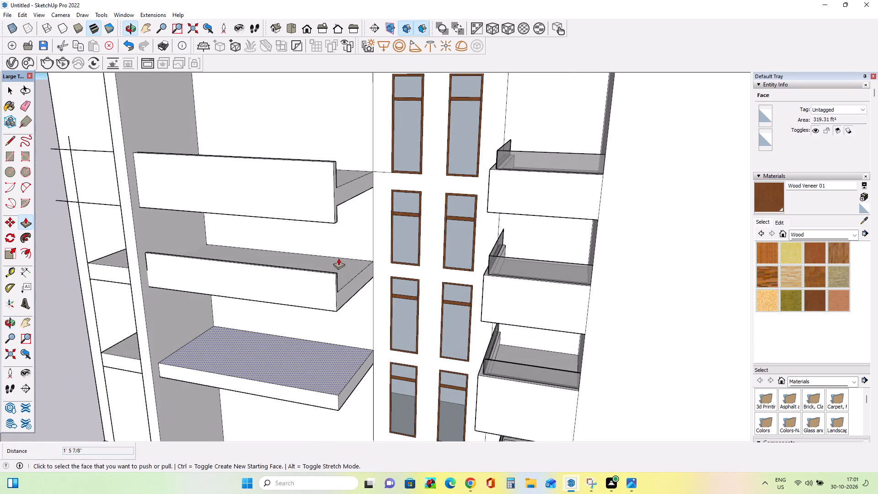
{"action": "middle_click_drag", "start_coordinate": [286, 277], "coordinate": [343, 222]}
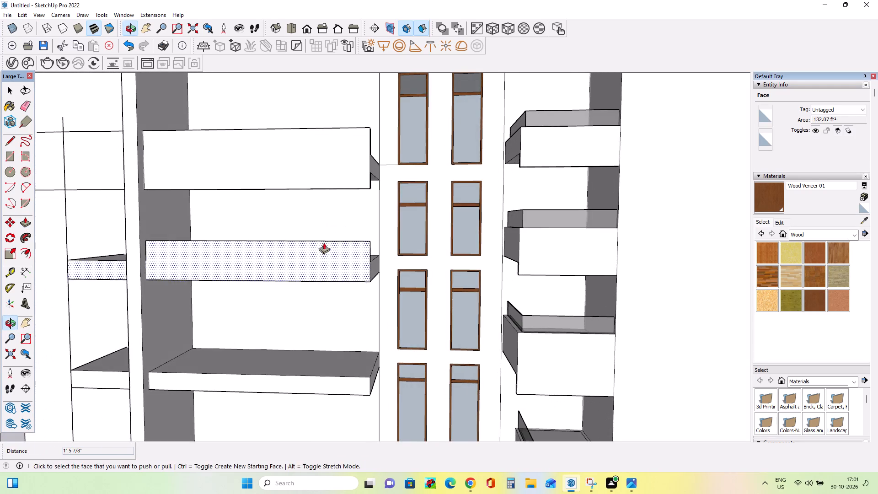
{"action": "middle_click_drag", "start_coordinate": [284, 281], "coordinate": [353, 257]}
{"action": "scroll", "coordinate": [181, 252], "scroll_direction": "up", "scroll_amount": 2}
{"action": "middle_click_drag", "start_coordinate": [279, 291], "coordinate": [290, 242]}
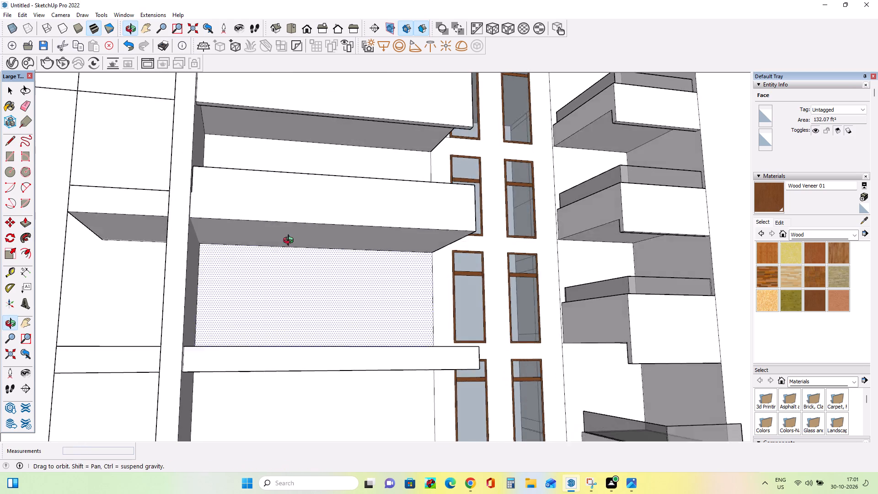
{"action": "middle_click_drag", "start_coordinate": [290, 242], "coordinate": [291, 236]}
{"action": "left_click", "coordinate": [5, 157]}
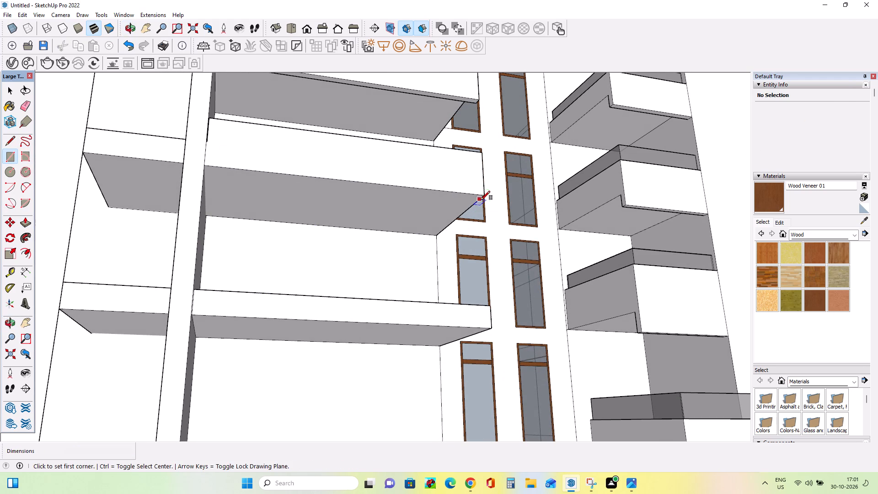
{"action": "left_click", "coordinate": [481, 198]}
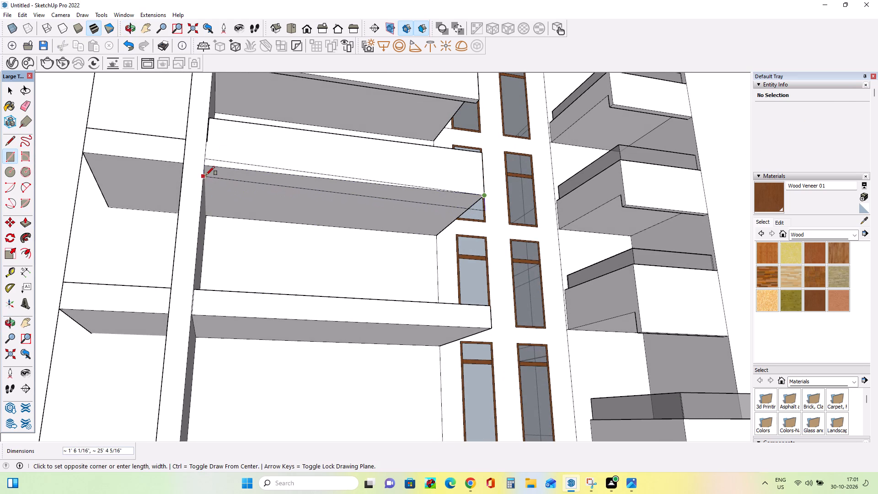
{"action": "scroll", "coordinate": [208, 183], "scroll_direction": "up", "scroll_amount": 6}
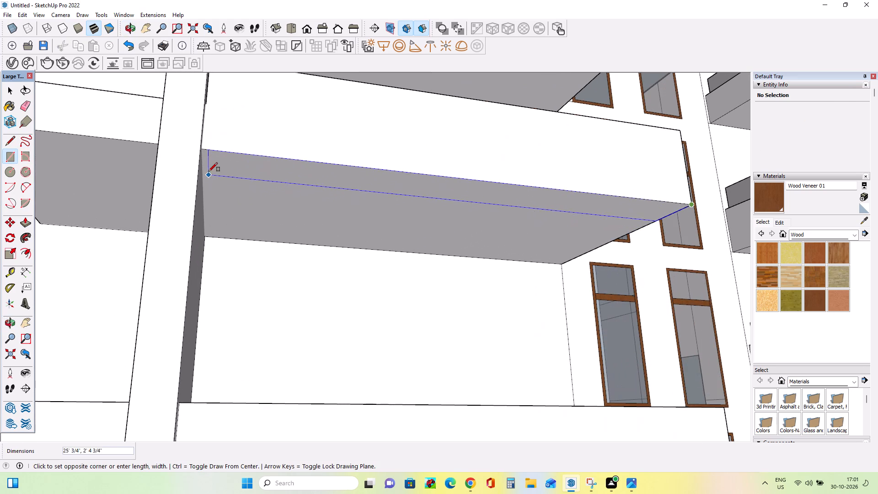
{"action": "left_click", "coordinate": [202, 161]}
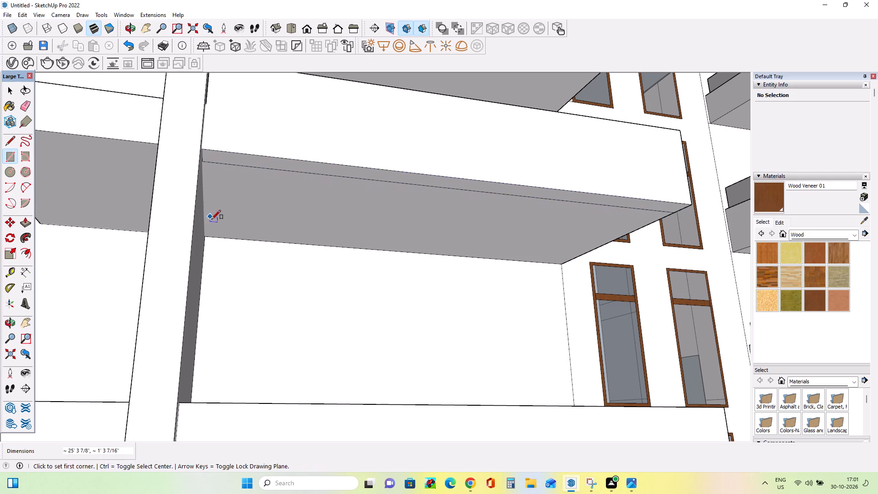
Push/Pull the underside strip down about 1' to form a lower lip beneath the ledge's parapet.
{"action": "left_click", "coordinate": [22, 220]}
{"action": "left_click_drag", "start_coordinate": [226, 156], "coordinate": [226, 165]}
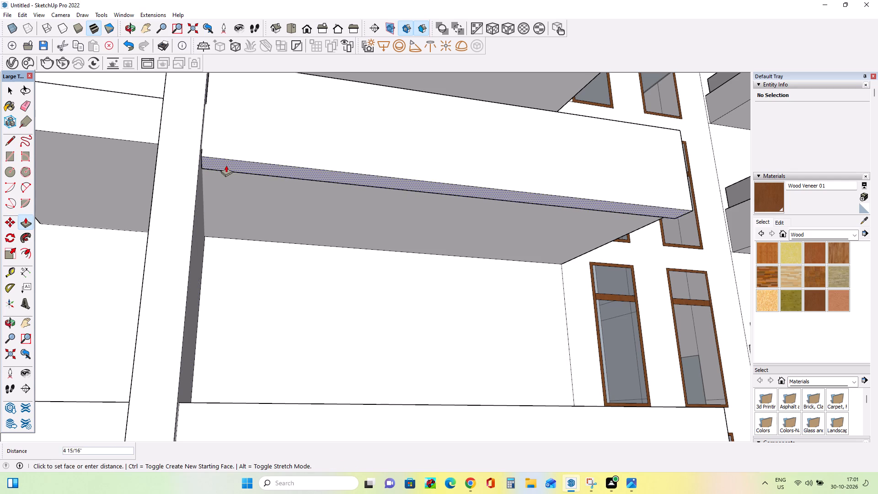
{"action": "left_click_drag", "start_coordinate": [226, 165], "coordinate": [226, 177]}
{"action": "scroll", "coordinate": [154, 239], "scroll_direction": "down", "scroll_amount": 12}
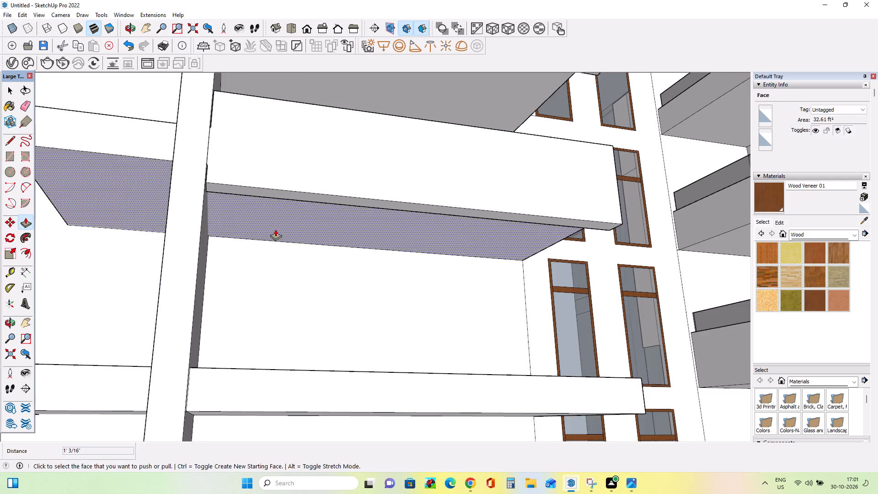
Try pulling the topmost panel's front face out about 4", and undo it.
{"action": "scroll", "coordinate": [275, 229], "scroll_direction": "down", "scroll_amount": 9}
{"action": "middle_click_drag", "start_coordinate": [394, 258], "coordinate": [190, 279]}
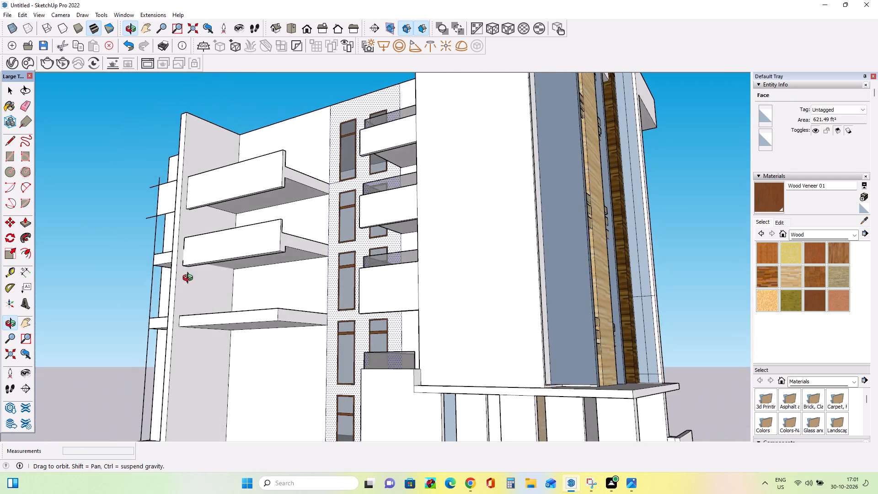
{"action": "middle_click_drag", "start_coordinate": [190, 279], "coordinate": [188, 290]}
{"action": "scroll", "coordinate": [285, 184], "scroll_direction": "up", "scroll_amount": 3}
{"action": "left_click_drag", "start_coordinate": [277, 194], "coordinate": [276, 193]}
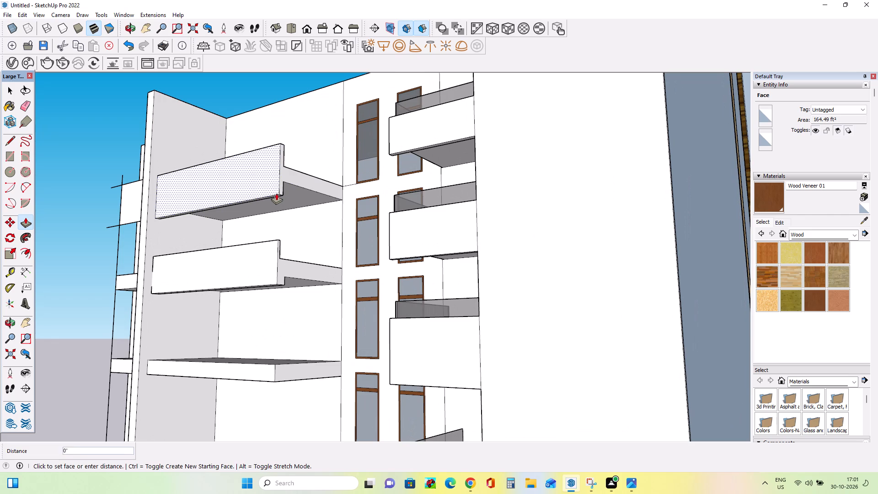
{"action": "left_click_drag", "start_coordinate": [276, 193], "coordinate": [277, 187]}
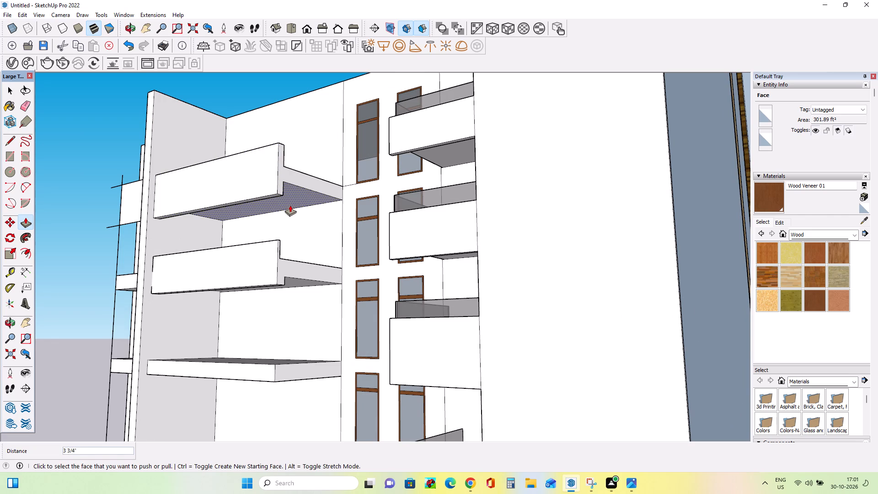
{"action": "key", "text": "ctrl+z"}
Draw a line about 9' 4" long from the second ledge parapet's upper corner past the fin to the outer vertical line.
{"action": "middle_click_drag", "start_coordinate": [284, 212], "coordinate": [355, 187]}
{"action": "scroll", "coordinate": [355, 187], "scroll_direction": "down", "scroll_amount": 4}
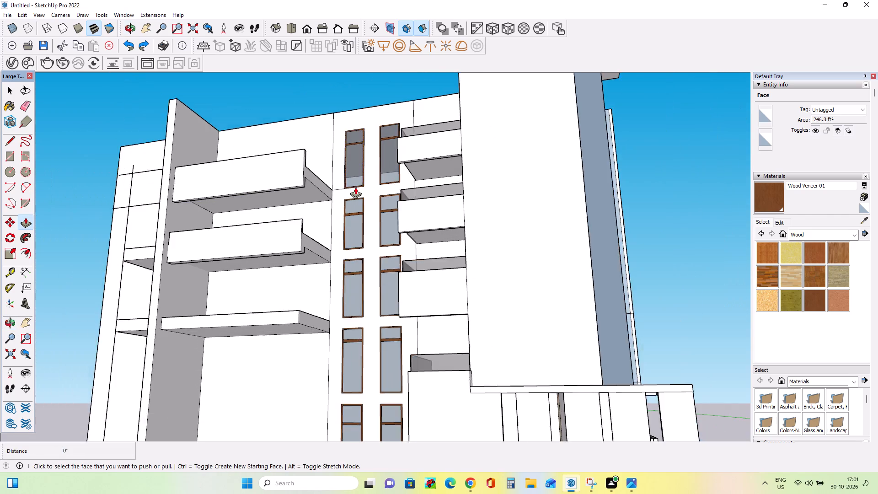
{"action": "scroll", "coordinate": [355, 187], "scroll_direction": "down", "scroll_amount": 5}
{"action": "middle_click_drag", "start_coordinate": [342, 243], "coordinate": [355, 294]}
{"action": "scroll", "coordinate": [266, 242], "scroll_direction": "up", "scroll_amount": 4}
{"action": "middle_click_drag", "start_coordinate": [258, 243], "coordinate": [303, 252]}
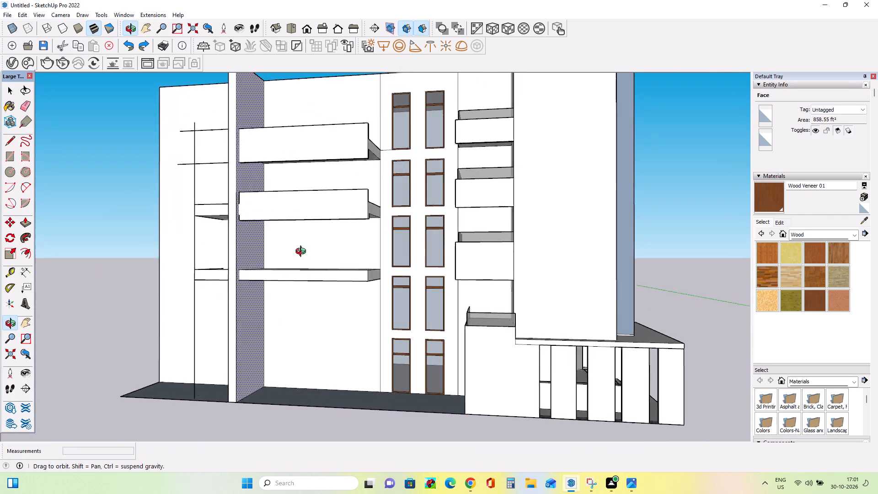
{"action": "middle_click_drag", "start_coordinate": [303, 252], "coordinate": [377, 270]}
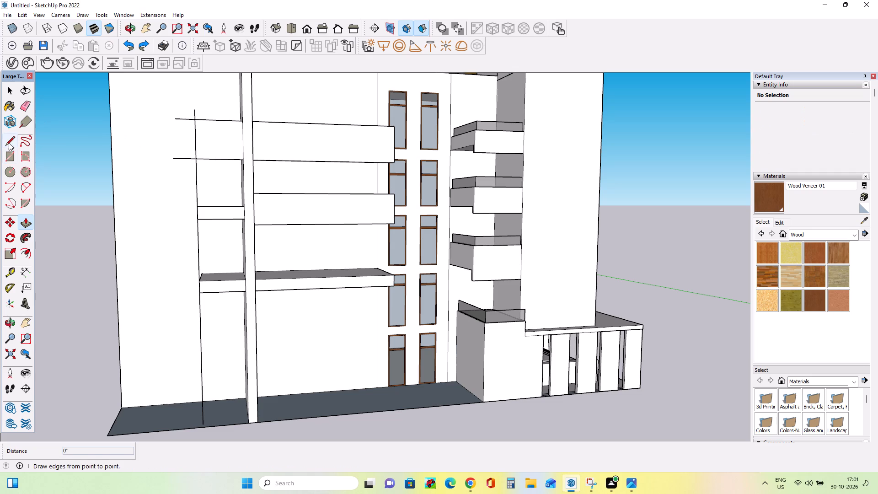
{"action": "left_click", "coordinate": [9, 140]}
{"action": "middle_click_drag", "start_coordinate": [395, 215], "coordinate": [330, 246]}
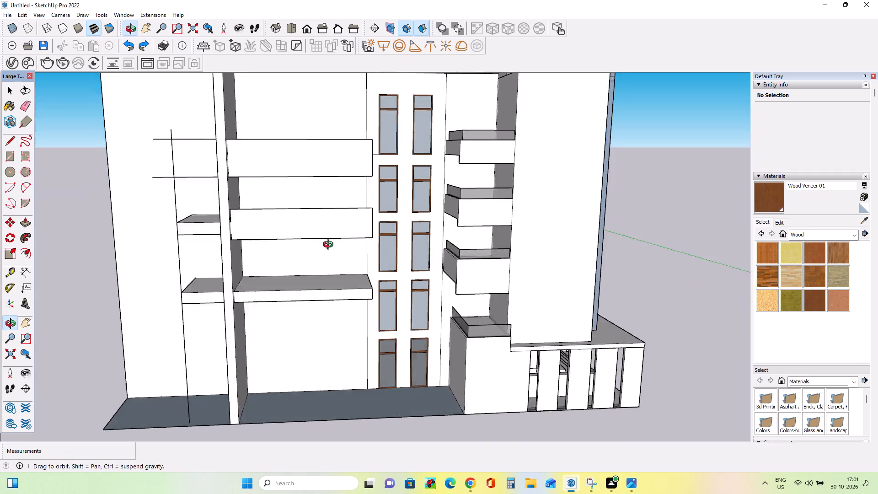
{"action": "middle_click_drag", "start_coordinate": [330, 246], "coordinate": [204, 265]}
{"action": "scroll", "coordinate": [335, 217], "scroll_direction": "up", "scroll_amount": 3}
{"action": "scroll", "coordinate": [287, 231], "scroll_direction": "up", "scroll_amount": 3}
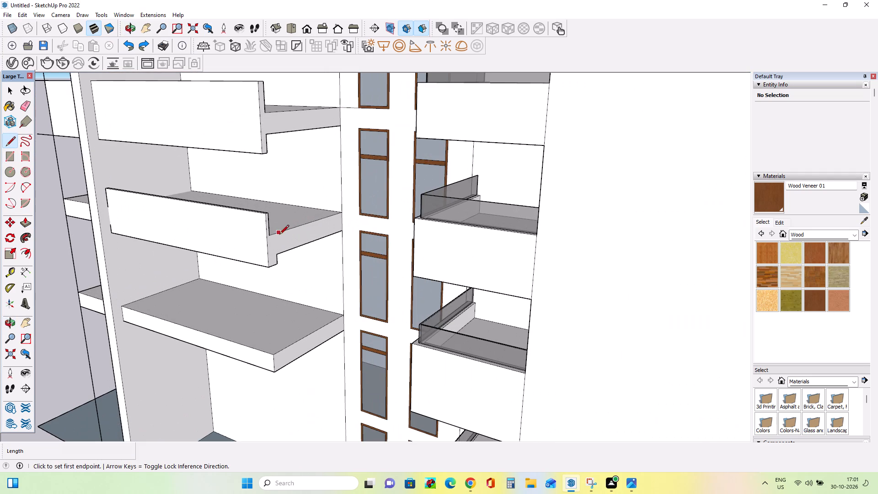
{"action": "middle_click_drag", "start_coordinate": [282, 240], "coordinate": [286, 244]}
{"action": "scroll", "coordinate": [289, 234], "scroll_direction": "down", "scroll_amount": 5}
{"action": "middle_click_drag", "start_coordinate": [296, 233], "coordinate": [362, 231]}
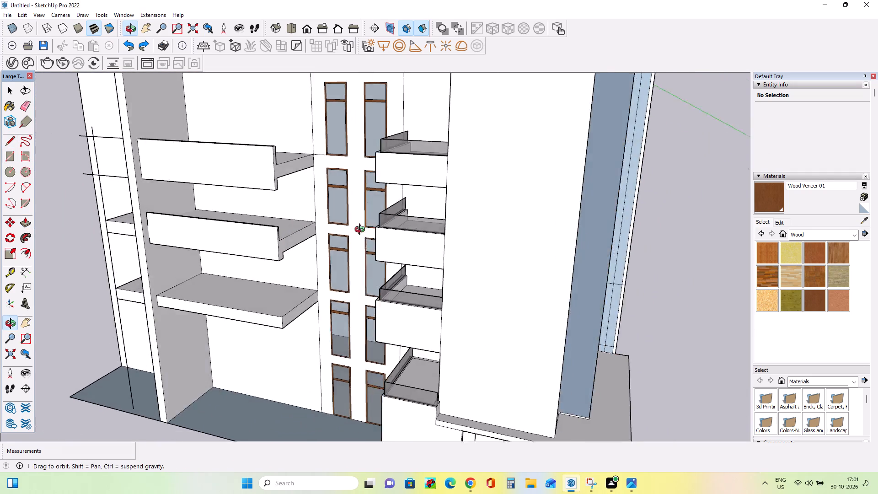
{"action": "middle_click_drag", "start_coordinate": [362, 231], "coordinate": [551, 213]}
{"action": "scroll", "coordinate": [202, 249], "scroll_direction": "up", "scroll_amount": 3}
{"action": "middle_click_drag", "start_coordinate": [173, 268], "coordinate": [120, 289]}
{"action": "left_click", "coordinate": [77, 274]}
{"action": "scroll", "coordinate": [130, 275], "scroll_direction": "down", "scroll_amount": 11}
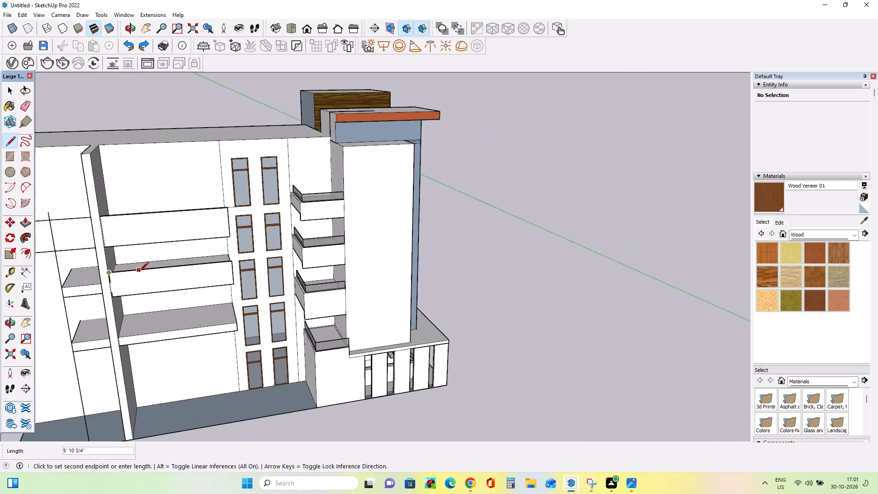
{"action": "scroll", "coordinate": [139, 272], "scroll_direction": "down", "scroll_amount": 1}
{"action": "scroll", "coordinate": [78, 278], "scroll_direction": "up", "scroll_amount": 8}
{"action": "left_click", "coordinate": [78, 278]}
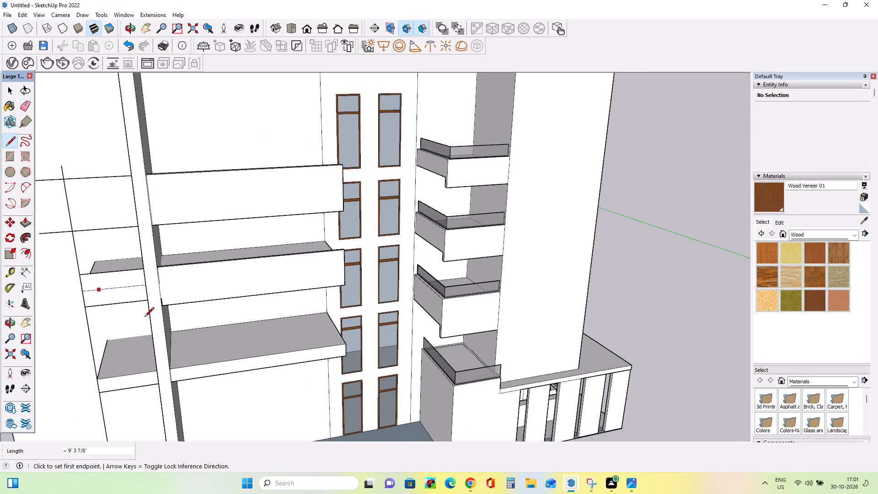
Draw a line about 9' 4" from the lower lip's bottom corner past the fin, and join it to the vertical line with a short segment.
{"action": "left_click", "coordinate": [164, 307]}
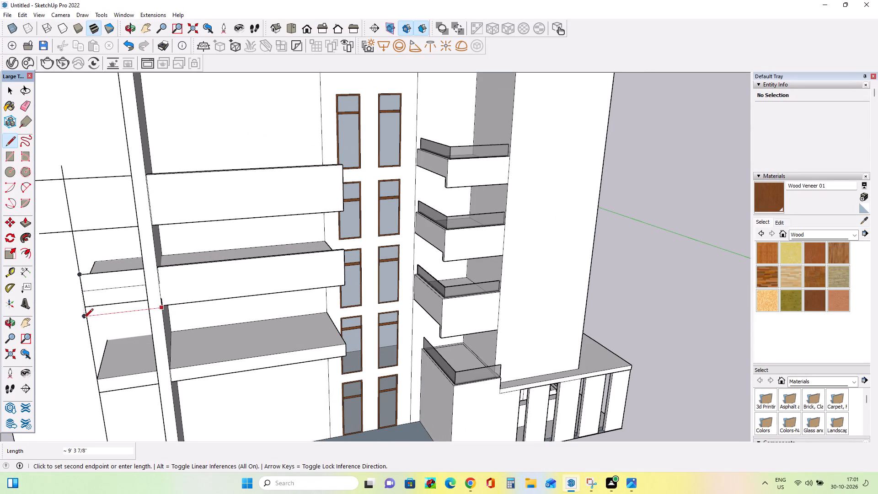
{"action": "left_click", "coordinate": [84, 319]}
{"action": "middle_click_drag", "start_coordinate": [134, 328], "coordinate": [212, 295]}
{"action": "scroll", "coordinate": [172, 300], "scroll_direction": "up", "scroll_amount": 4}
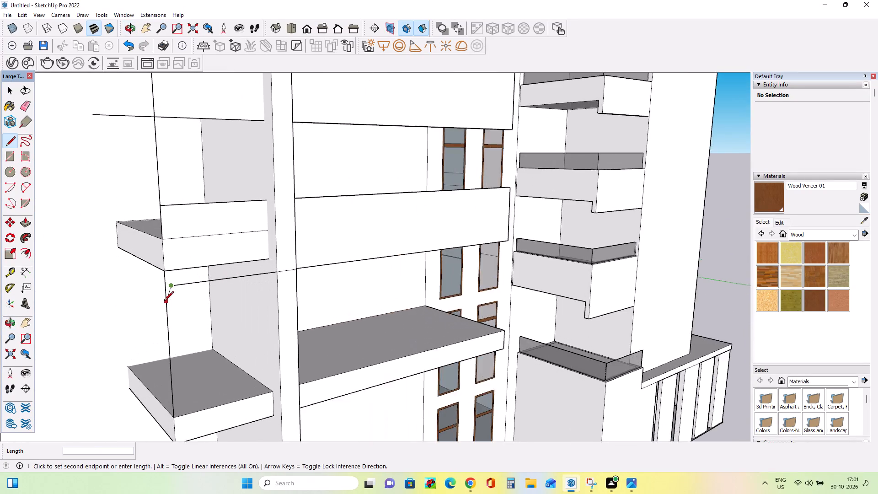
{"action": "scroll", "coordinate": [164, 301], "scroll_direction": "up", "scroll_amount": 3}
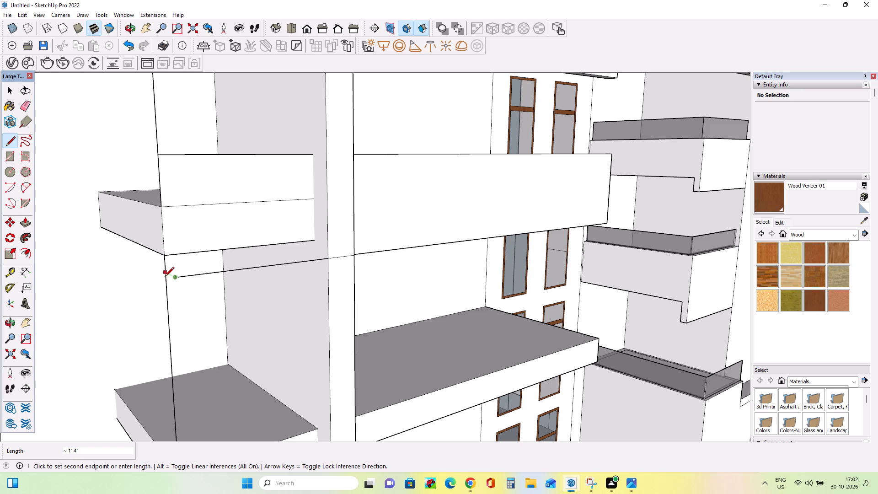
{"action": "scroll", "coordinate": [165, 281], "scroll_direction": "up", "scroll_amount": 7}
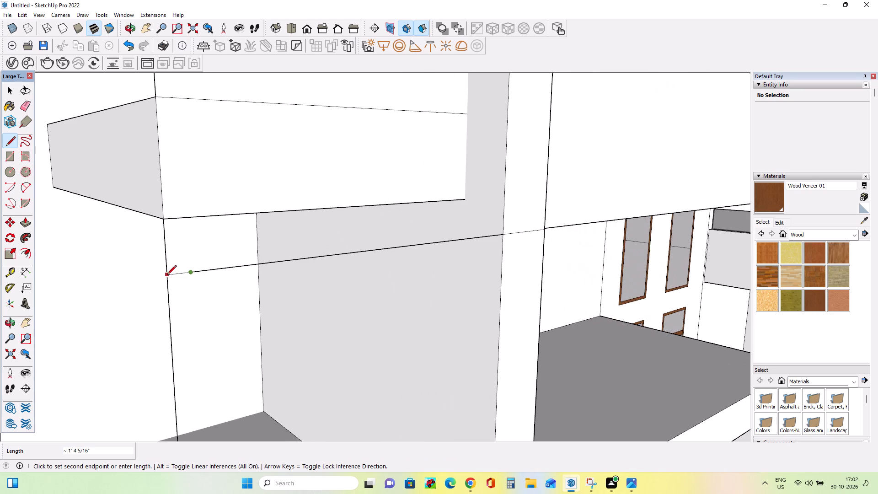
{"action": "left_click", "coordinate": [167, 275]}
{"action": "middle_click_drag", "start_coordinate": [202, 295], "coordinate": [202, 304]}
{"action": "scroll", "coordinate": [202, 304], "scroll_direction": "down", "scroll_amount": 10}
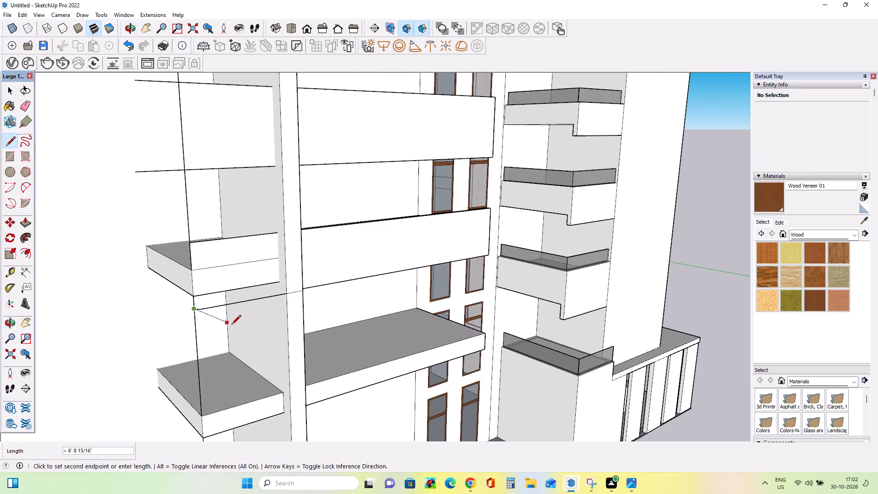
{"action": "middle_click_drag", "start_coordinate": [193, 330], "coordinate": [184, 332]}
{"action": "key", "text": "space"}
Draw a rectangle beneath the extended ledge, from the lower line's outer end to the ledge's bottom corner by the fin.
{"action": "middle_click_drag", "start_coordinate": [234, 335], "coordinate": [198, 339]}
{"action": "scroll", "coordinate": [153, 328], "scroll_direction": "up", "scroll_amount": 4}
{"action": "middle_click_drag", "start_coordinate": [164, 322], "coordinate": [185, 315]}
{"action": "scroll", "coordinate": [203, 292], "scroll_direction": "up", "scroll_amount": 1}
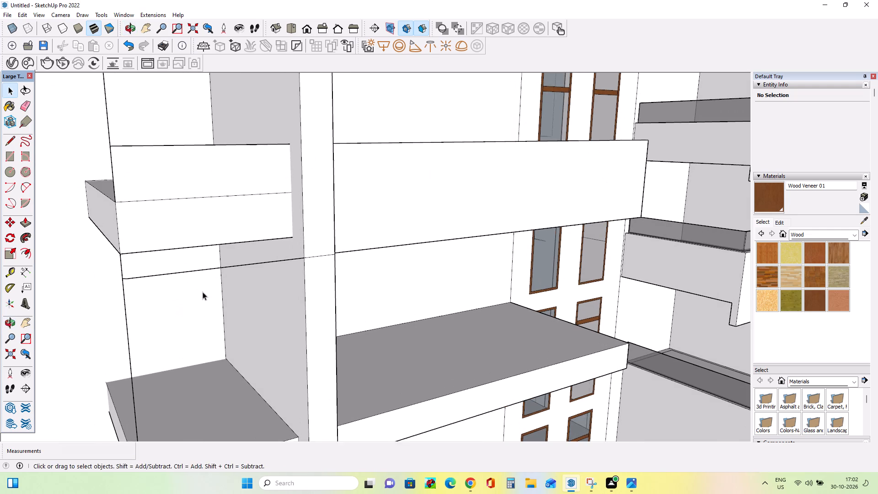
{"action": "middle_click", "coordinate": [203, 292]}
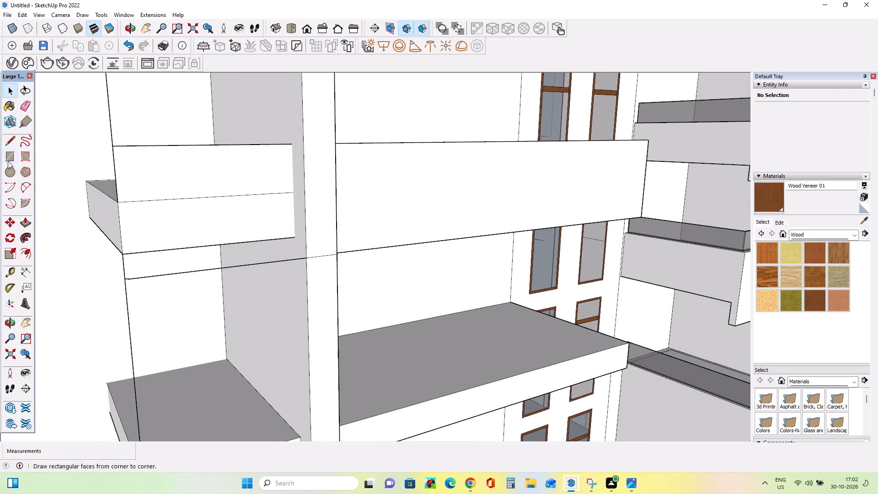
{"action": "left_click", "coordinate": [8, 161]}
{"action": "left_click", "coordinate": [126, 279]}
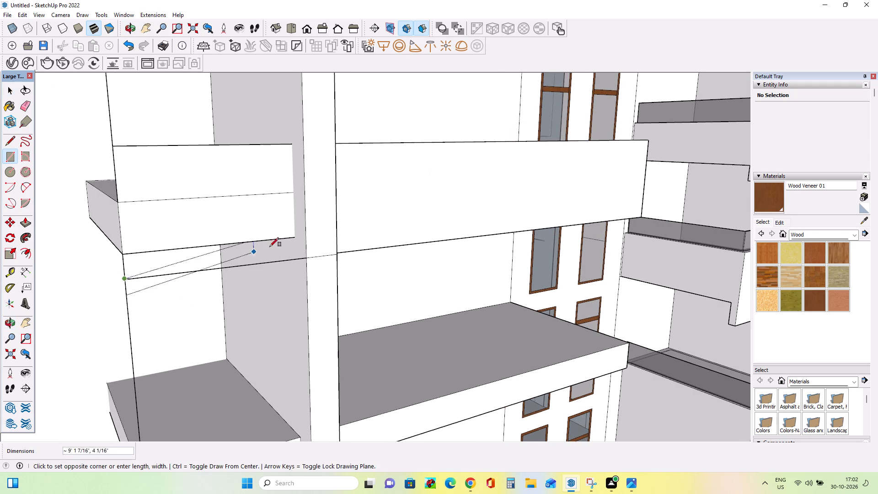
{"action": "left_click", "coordinate": [295, 239]}
Examine the outer corner where the new lower strip meets the lower line and the vertical line.
{"action": "middle_click_drag", "start_coordinate": [300, 286], "coordinate": [271, 303]}
{"action": "scroll", "coordinate": [257, 289], "scroll_direction": "up", "scroll_amount": 8}
{"action": "middle_click_drag", "start_coordinate": [296, 293], "coordinate": [301, 297]}
{"action": "scroll", "coordinate": [301, 297], "scroll_direction": "down", "scroll_amount": 8}
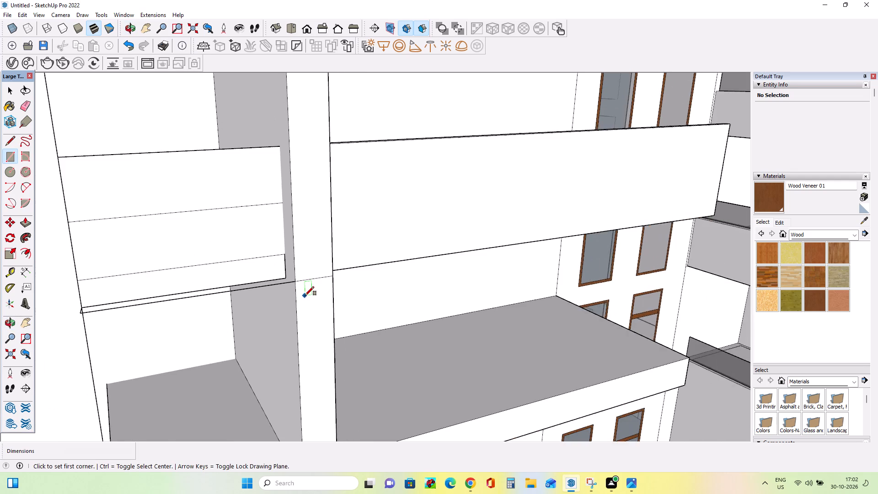
{"action": "scroll", "coordinate": [305, 295], "scroll_direction": "down", "scroll_amount": 4}
{"action": "scroll", "coordinate": [230, 300], "scroll_direction": "up", "scroll_amount": 7}
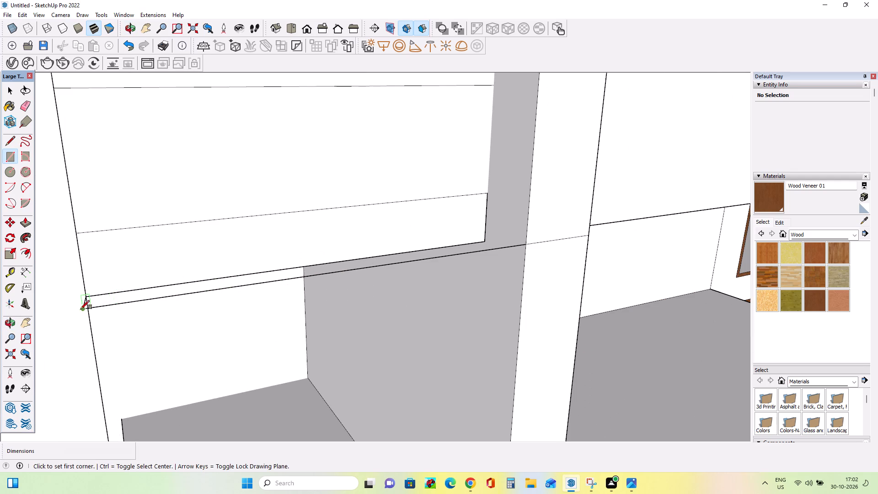
{"action": "middle_click_drag", "start_coordinate": [111, 320], "coordinate": [116, 325]}
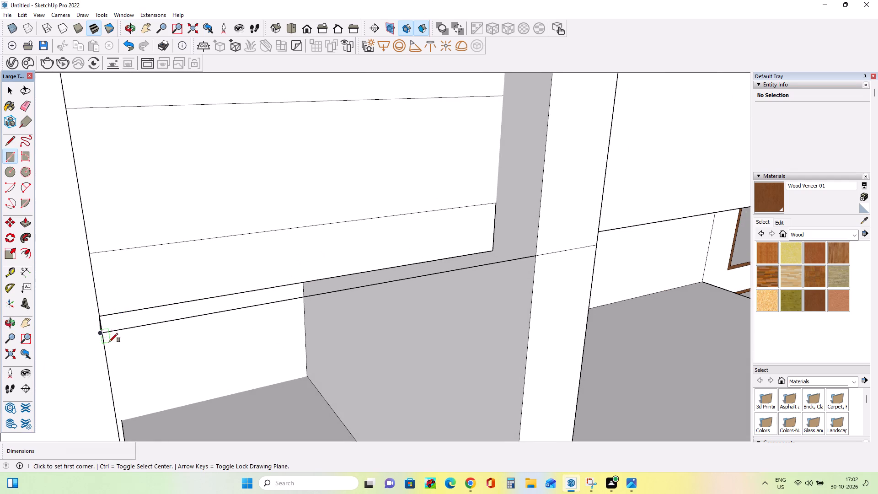
{"action": "middle_click_drag", "start_coordinate": [109, 342], "coordinate": [110, 351]}
{"action": "scroll", "coordinate": [111, 369], "scroll_direction": "up", "scroll_amount": 3}
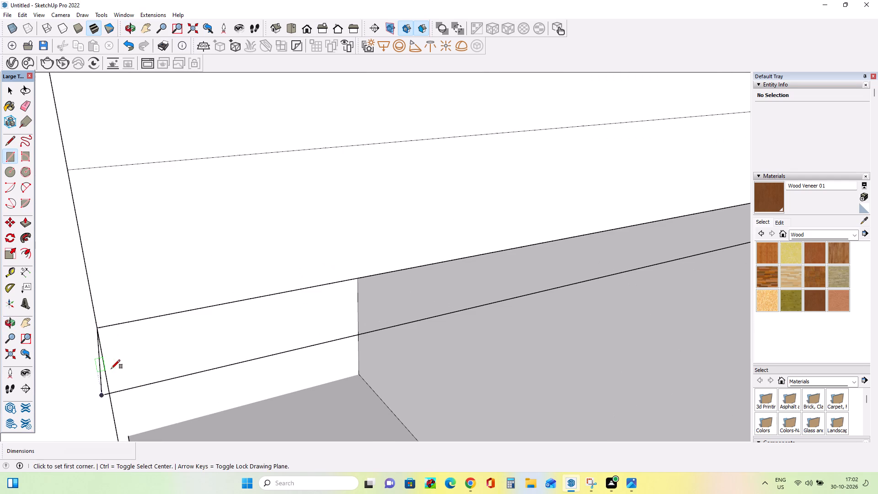
Draw a rectangle about 7' 9" by 4" from the outer vertical line to the ledge's bottom corner by the fin.
{"action": "left_click", "coordinate": [107, 368]}
{"action": "scroll", "coordinate": [418, 283], "scroll_direction": "down", "scroll_amount": 2}
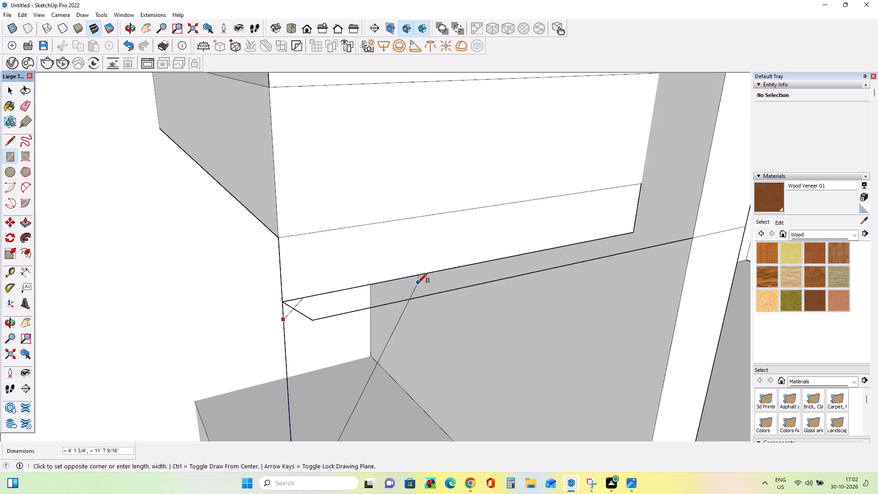
{"action": "scroll", "coordinate": [418, 283], "scroll_direction": "down", "scroll_amount": 4}
{"action": "left_click", "coordinate": [555, 250]}
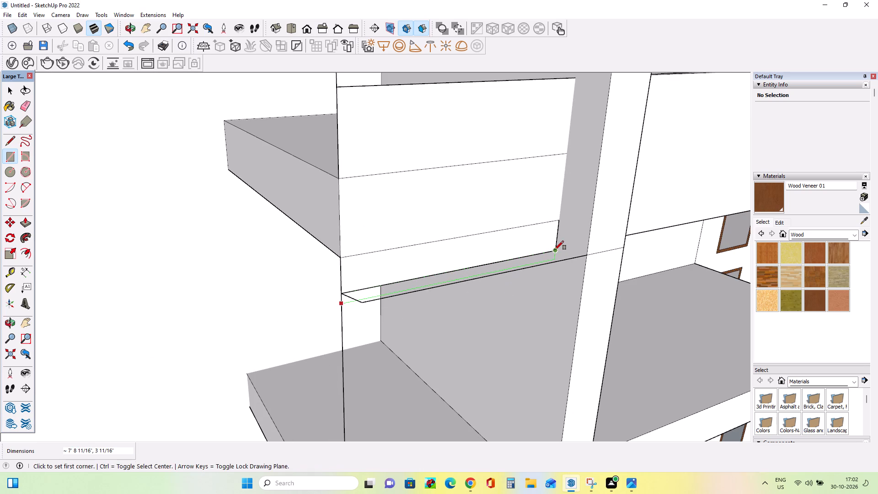
Erase the short edge stub sticking out past the outer vertical line at the second ledge's lower strip.
{"action": "middle_click_drag", "start_coordinate": [475, 288], "coordinate": [418, 271]}
{"action": "scroll", "coordinate": [418, 271], "scroll_direction": "down", "scroll_amount": 1}
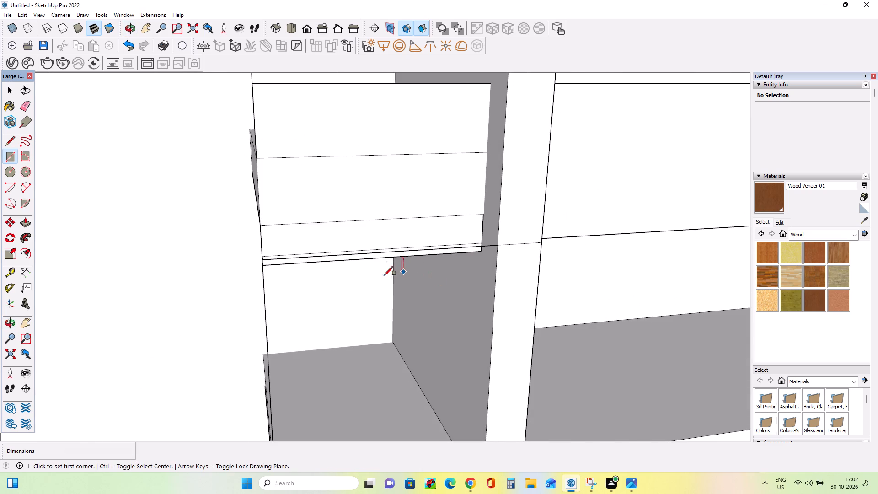
{"action": "scroll", "coordinate": [331, 276], "scroll_direction": "down", "scroll_amount": 3}
{"action": "middle_click_drag", "start_coordinate": [472, 291], "coordinate": [462, 301]}
{"action": "middle_click_drag", "start_coordinate": [427, 292], "coordinate": [387, 297]}
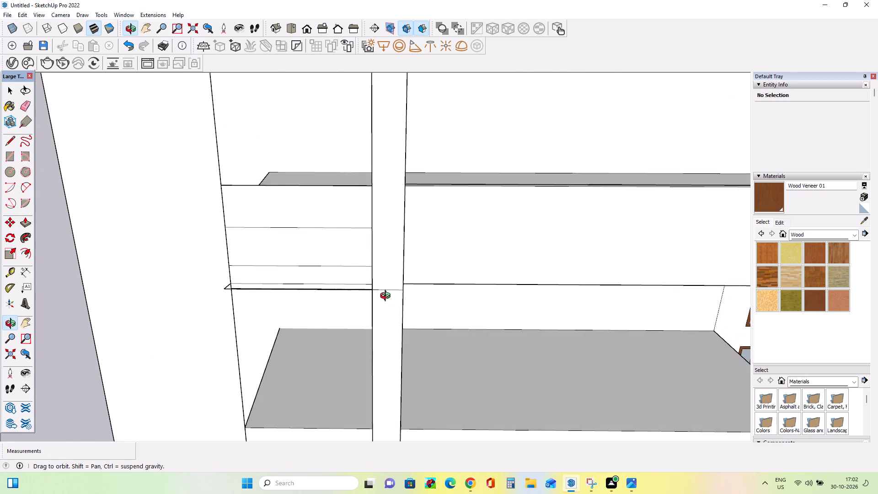
{"action": "middle_click_drag", "start_coordinate": [387, 297], "coordinate": [391, 293]}
{"action": "left_click", "coordinate": [21, 110]}
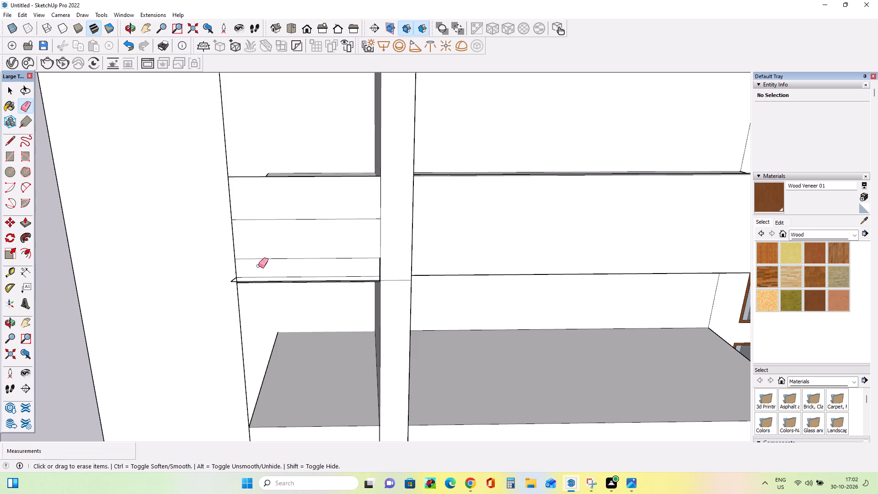
{"action": "left_click", "coordinate": [249, 283]}
{"action": "middle_click_drag", "start_coordinate": [255, 294], "coordinate": [258, 314]}
{"action": "key", "text": "ctrl+z"}
{"action": "scroll", "coordinate": [247, 324], "scroll_direction": "up", "scroll_amount": 3}
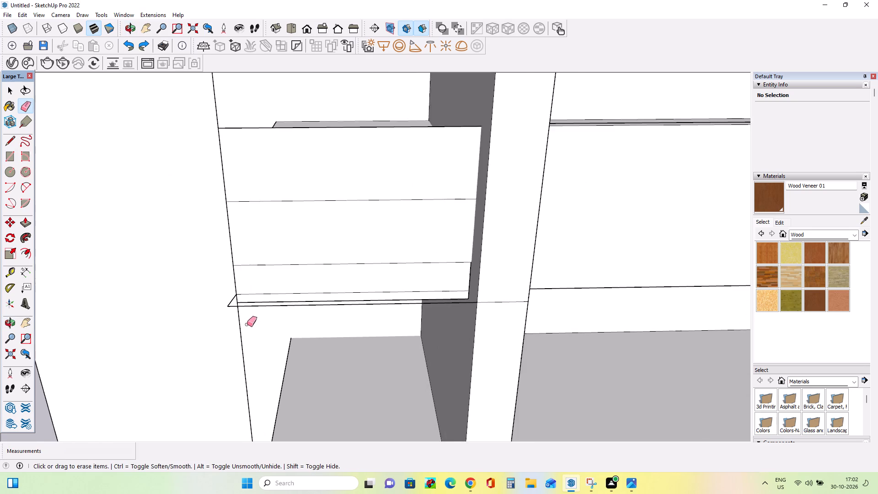
{"action": "scroll", "coordinate": [247, 324], "scroll_direction": "up", "scroll_amount": 3}
{"action": "left_click", "coordinate": [226, 298]}
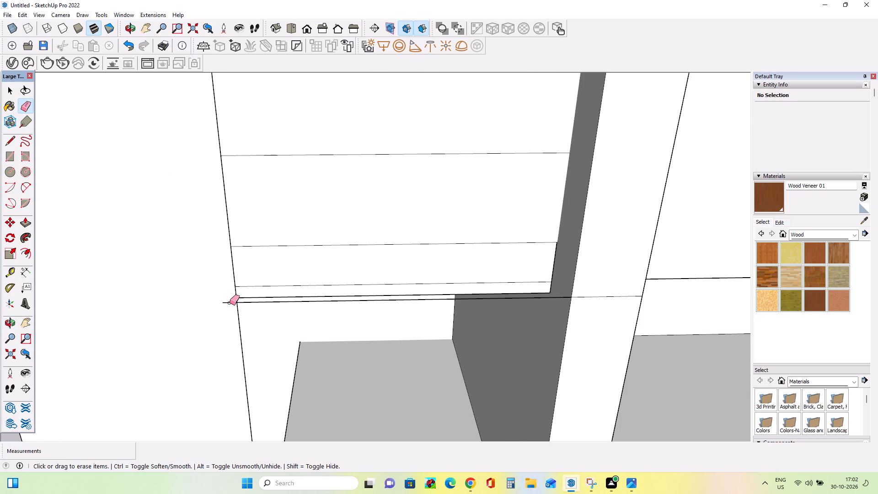
{"action": "left_click", "coordinate": [230, 303]}
Erase the inner horizontal lines crossing the second ledge's extended parapet panel beside the fin.
{"action": "scroll", "coordinate": [229, 308], "scroll_direction": "down", "scroll_amount": 3}
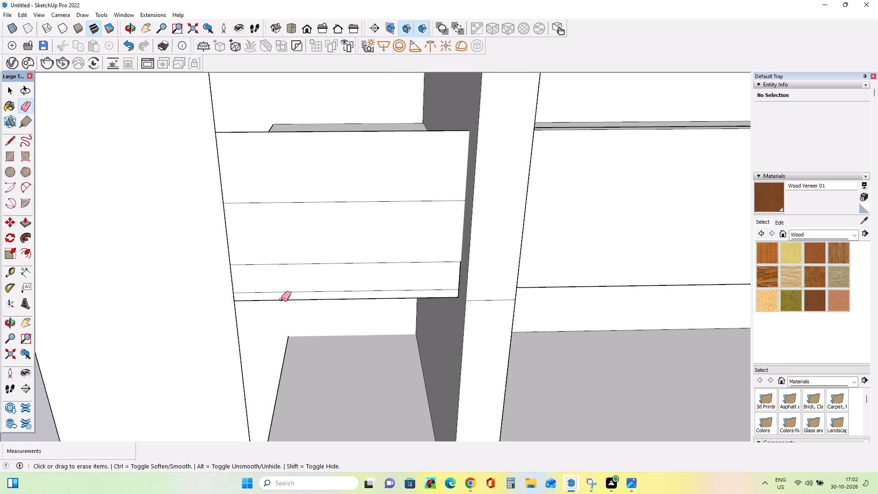
{"action": "left_click_drag", "start_coordinate": [281, 299], "coordinate": [281, 294]}
{"action": "left_click_drag", "start_coordinate": [285, 272], "coordinate": [288, 264]}
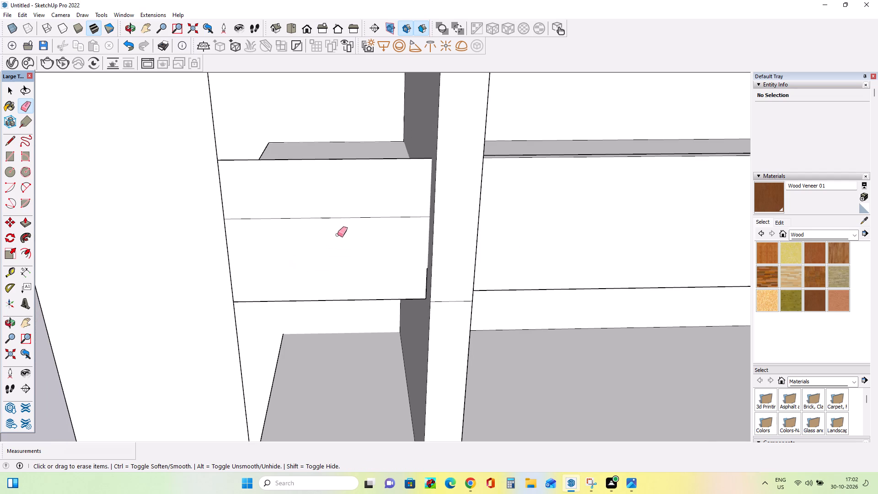
{"action": "left_click_drag", "start_coordinate": [343, 214], "coordinate": [343, 227]}
Erase the ends of the top ledge's upper and lower lines that overshoot the outer vertical line.
{"action": "scroll", "coordinate": [367, 277], "scroll_direction": "down", "scroll_amount": 4}
{"action": "middle_click_drag", "start_coordinate": [377, 283], "coordinate": [415, 258]}
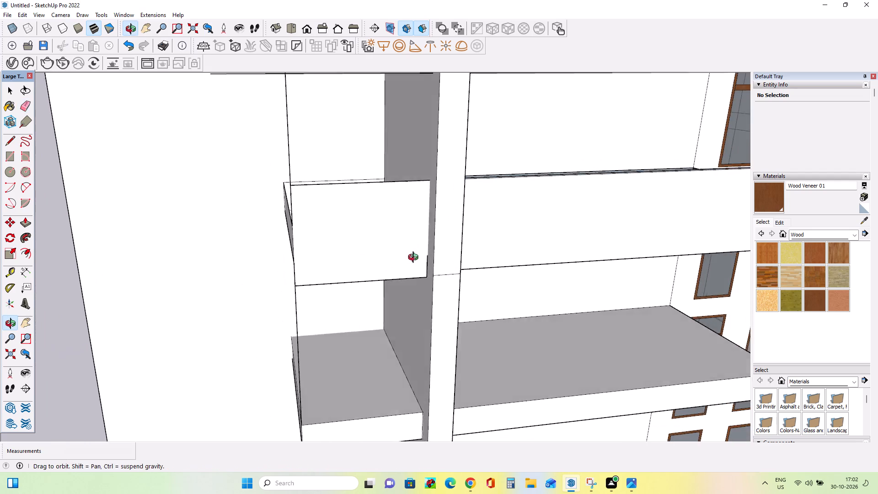
{"action": "middle_click_drag", "start_coordinate": [415, 258], "coordinate": [421, 252]}
{"action": "scroll", "coordinate": [400, 294], "scroll_direction": "down", "scroll_amount": 9}
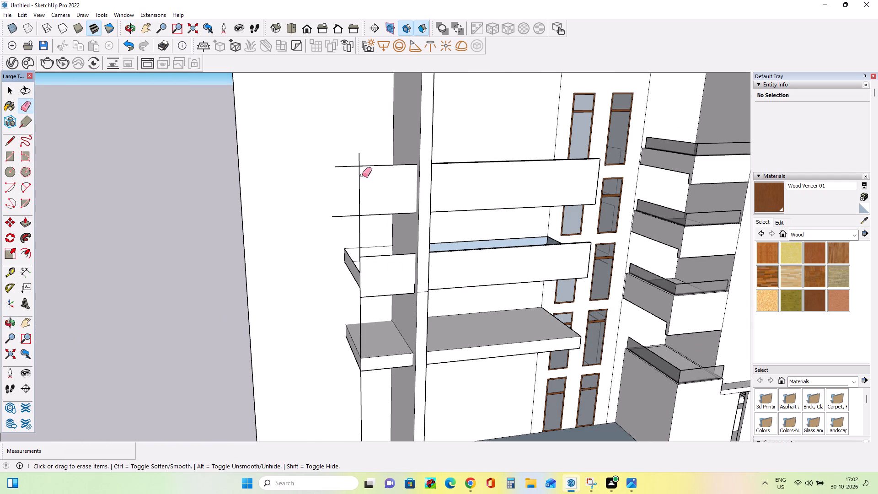
{"action": "left_click_drag", "start_coordinate": [354, 177], "coordinate": [353, 189]}
{"action": "left_click_drag", "start_coordinate": [353, 217], "coordinate": [350, 234]}
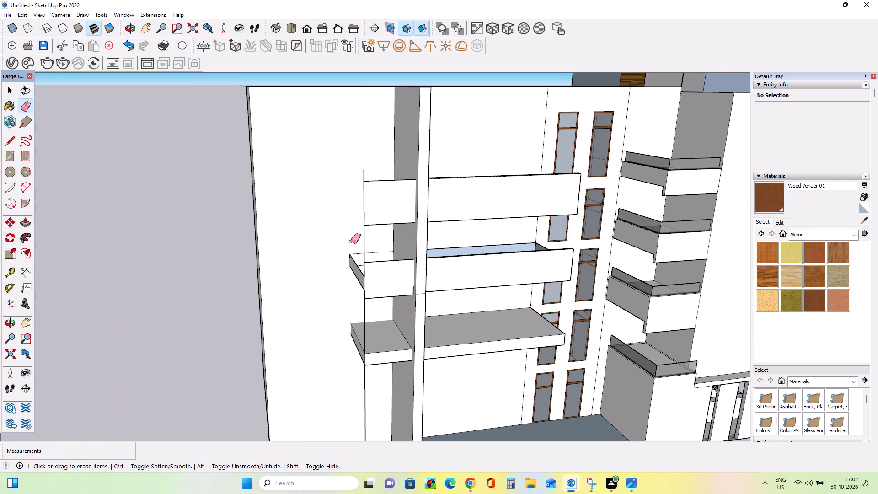
Examine the extended ledges and the fin against the whole facade from several angles.
{"action": "middle_click_drag", "start_coordinate": [359, 250], "coordinate": [342, 251]}
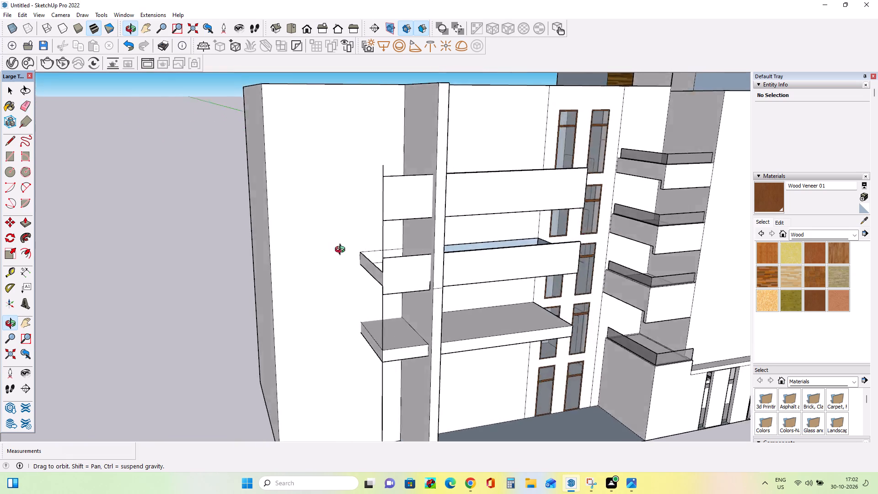
{"action": "middle_click_drag", "start_coordinate": [342, 251], "coordinate": [335, 290]}
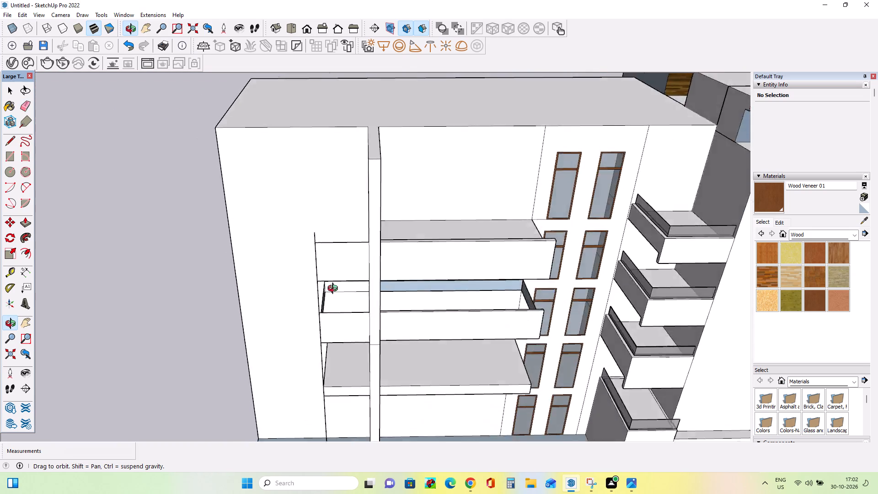
{"action": "middle_click_drag", "start_coordinate": [335, 290], "coordinate": [375, 213]}
{"action": "scroll", "coordinate": [344, 249], "scroll_direction": "down", "scroll_amount": 5}
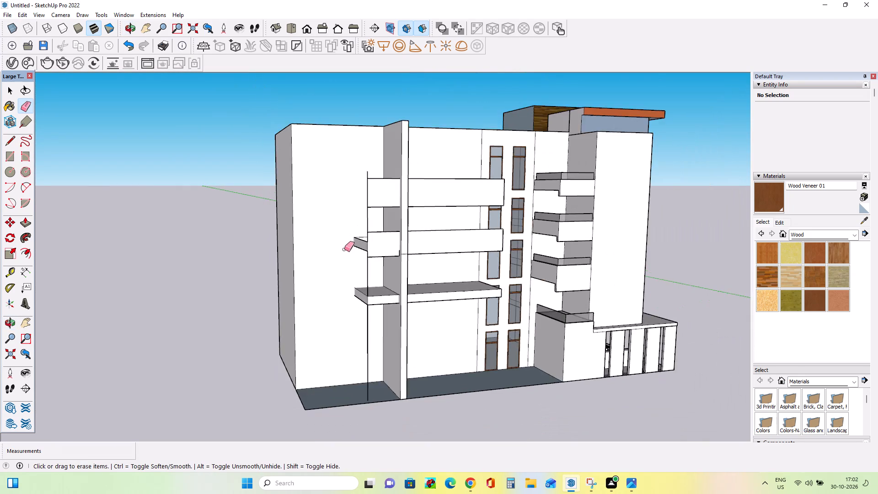
{"action": "scroll", "coordinate": [344, 249], "scroll_direction": "down", "scroll_amount": 4}
{"action": "middle_click_drag", "start_coordinate": [430, 306], "coordinate": [340, 317]}
{"action": "scroll", "coordinate": [337, 266], "scroll_direction": "up", "scroll_amount": 10}
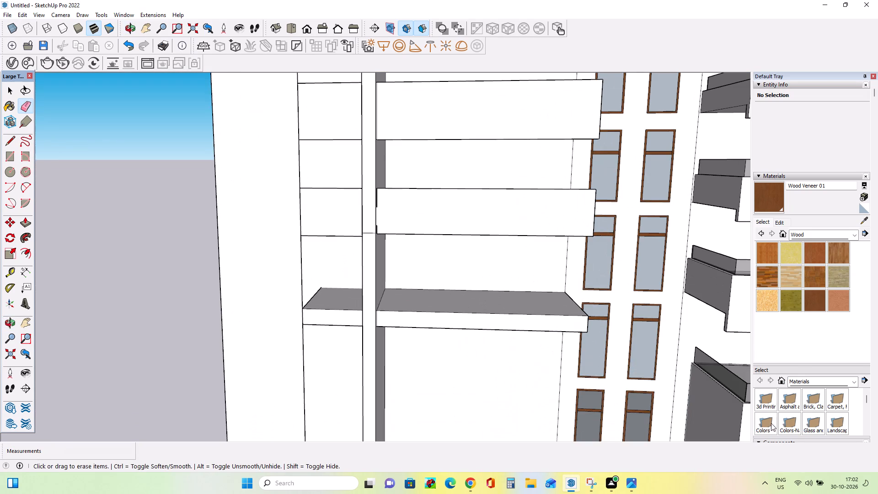
{"action": "middle_click_drag", "start_coordinate": [498, 361], "coordinate": [509, 375]}
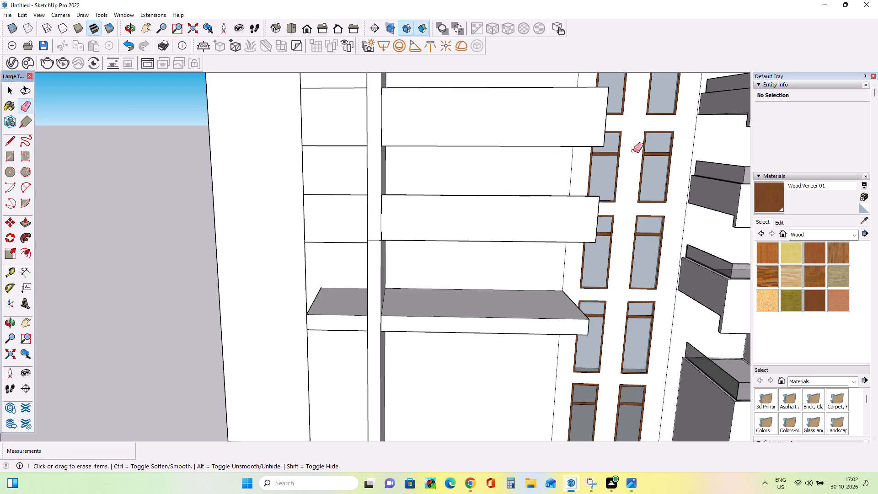
{"action": "middle_click_drag", "start_coordinate": [457, 184], "coordinate": [489, 268]}
{"action": "scroll", "coordinate": [366, 248], "scroll_direction": "up", "scroll_amount": 3}
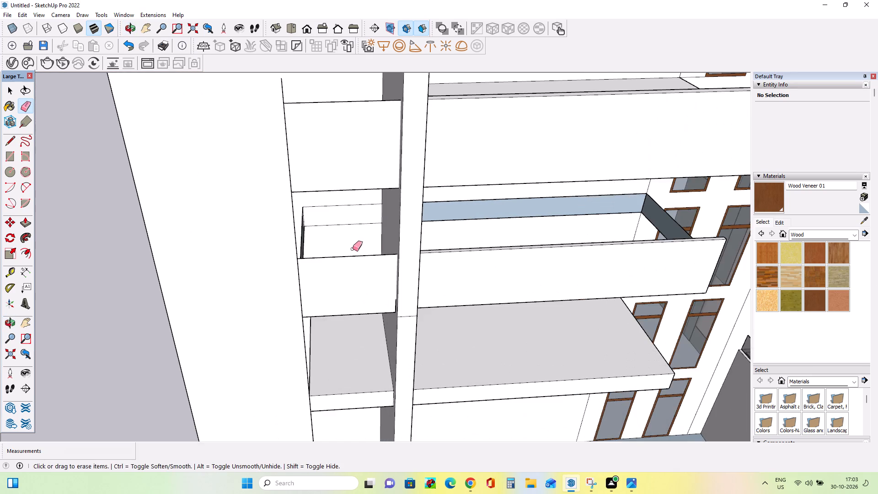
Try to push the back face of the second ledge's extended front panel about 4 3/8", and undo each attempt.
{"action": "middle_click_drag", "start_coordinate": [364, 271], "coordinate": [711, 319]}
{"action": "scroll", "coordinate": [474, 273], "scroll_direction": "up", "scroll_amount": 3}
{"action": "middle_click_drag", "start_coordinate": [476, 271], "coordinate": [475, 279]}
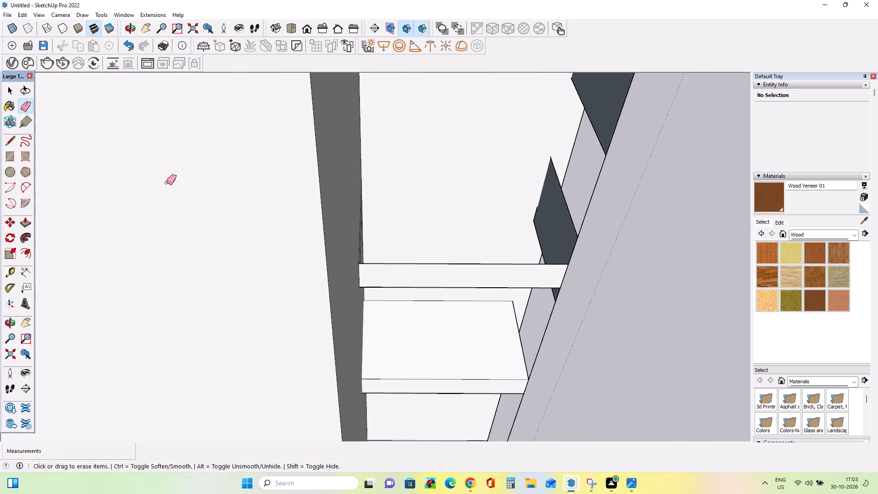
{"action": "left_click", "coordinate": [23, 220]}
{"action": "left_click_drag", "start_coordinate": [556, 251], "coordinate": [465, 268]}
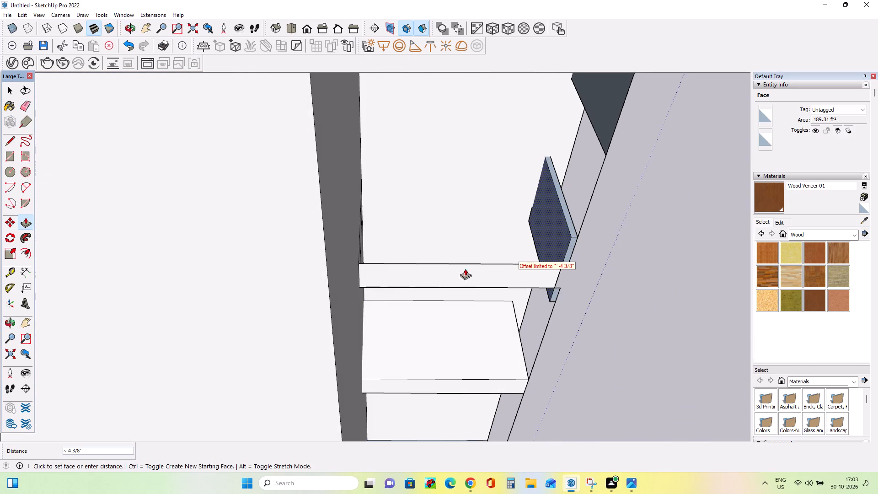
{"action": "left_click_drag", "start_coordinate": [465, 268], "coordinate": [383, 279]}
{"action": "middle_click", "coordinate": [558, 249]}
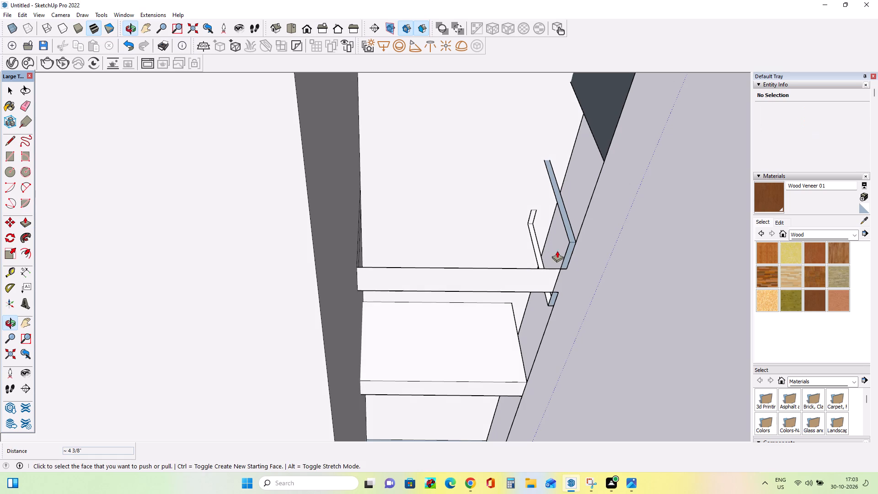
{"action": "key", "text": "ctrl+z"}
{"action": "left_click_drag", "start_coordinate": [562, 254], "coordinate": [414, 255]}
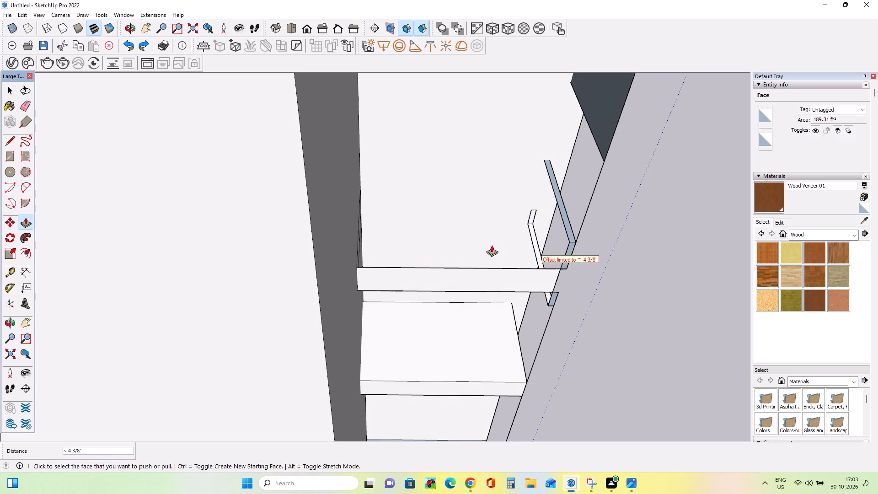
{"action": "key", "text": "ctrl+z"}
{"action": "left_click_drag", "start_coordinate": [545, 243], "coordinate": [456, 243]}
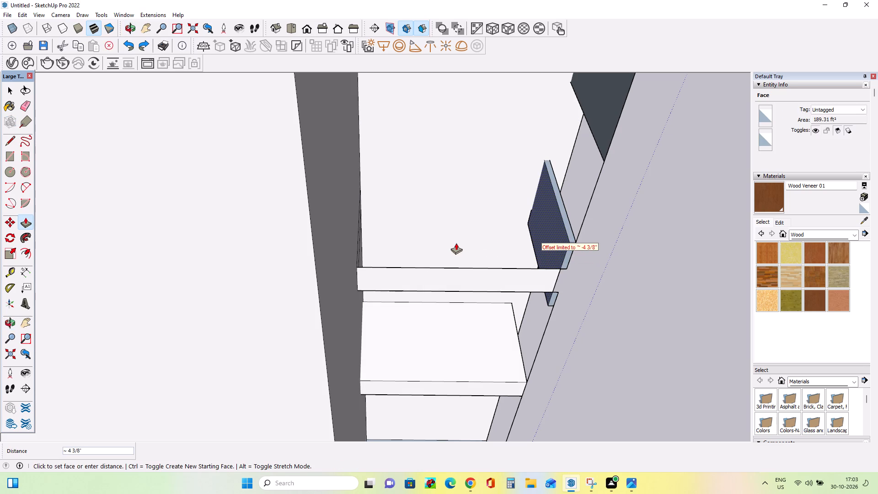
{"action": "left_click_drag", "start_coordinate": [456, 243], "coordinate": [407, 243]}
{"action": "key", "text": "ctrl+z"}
Examine the second ledge's open section beside the fin and its parapet panel from the side and the front.
{"action": "middle_click_drag", "start_coordinate": [577, 283], "coordinate": [550, 274]}
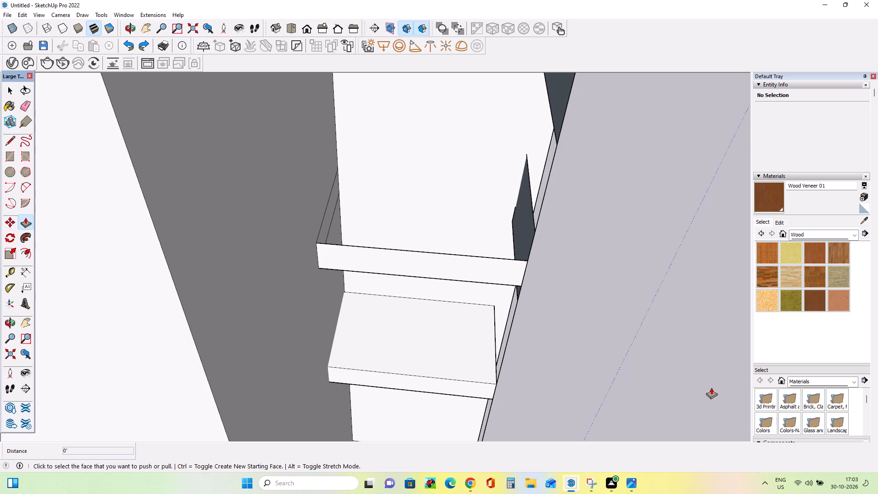
{"action": "middle_click_drag", "start_coordinate": [726, 345], "coordinate": [566, 318]}
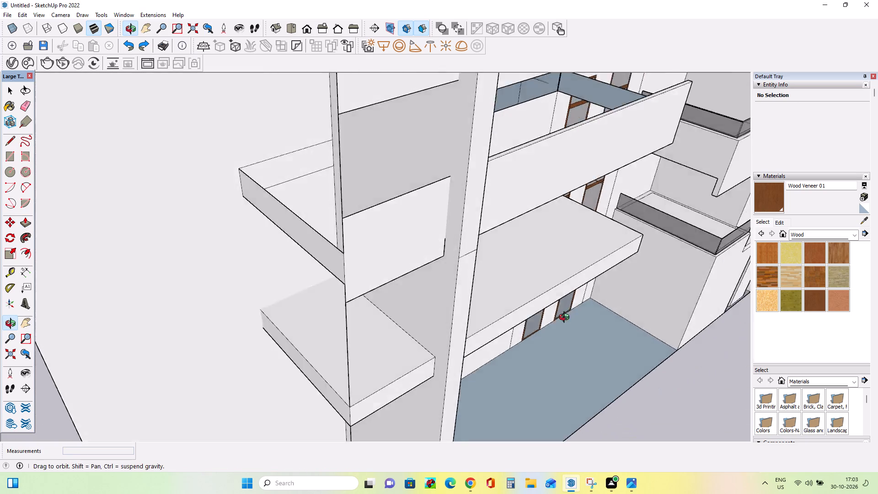
{"action": "middle_click_drag", "start_coordinate": [566, 318], "coordinate": [686, 368]}
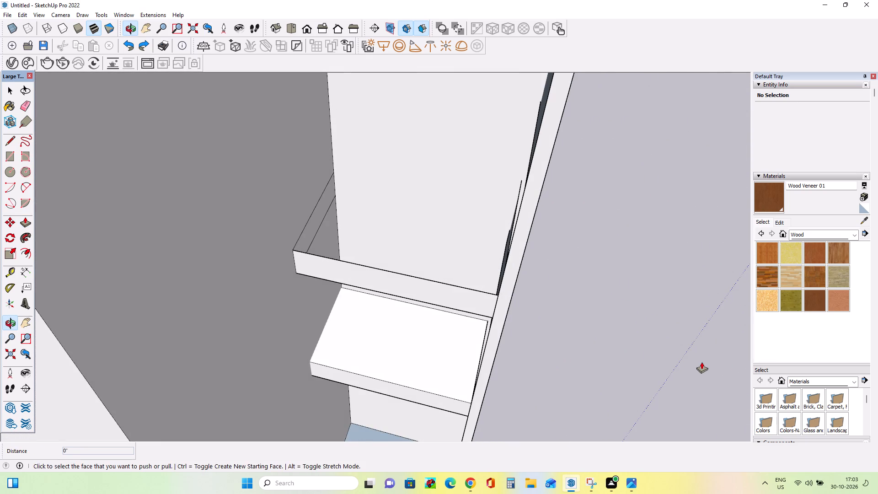
{"action": "middle_click_drag", "start_coordinate": [359, 240], "coordinate": [362, 240]}
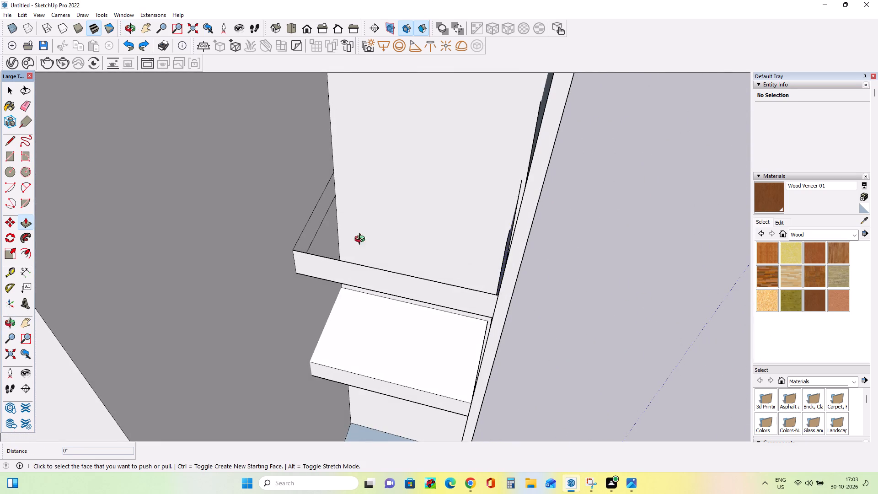
{"action": "middle_click_drag", "start_coordinate": [362, 240], "coordinate": [386, 259]}
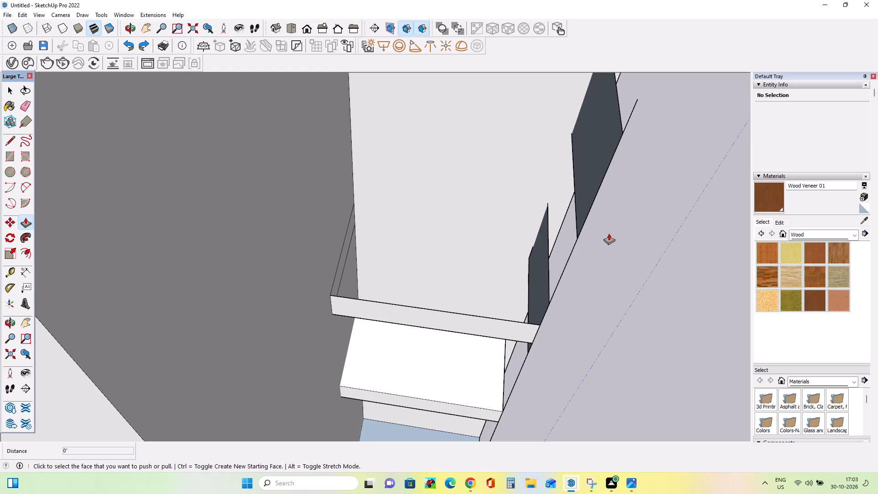
{"action": "middle_click_drag", "start_coordinate": [584, 251], "coordinate": [594, 245]}
{"action": "scroll", "coordinate": [592, 249], "scroll_direction": "down", "scroll_amount": 3}
{"action": "middle_click_drag", "start_coordinate": [635, 270], "coordinate": [580, 248]}
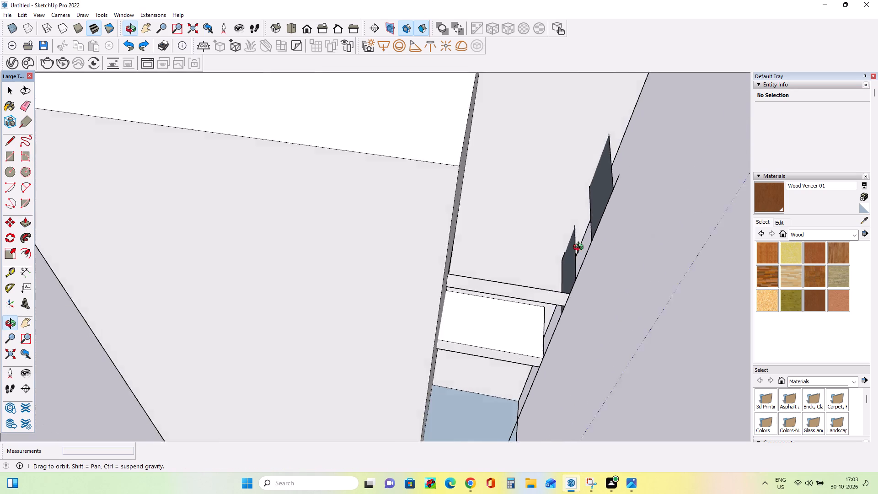
{"action": "middle_click_drag", "start_coordinate": [580, 248], "coordinate": [434, 171]}
{"action": "scroll", "coordinate": [371, 199], "scroll_direction": "down", "scroll_amount": 1}
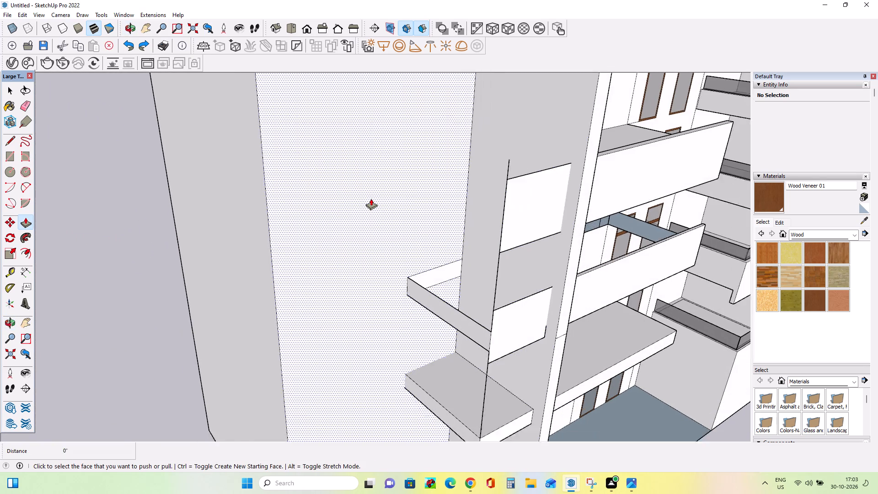
{"action": "scroll", "coordinate": [371, 199], "scroll_direction": "down", "scroll_amount": 6}
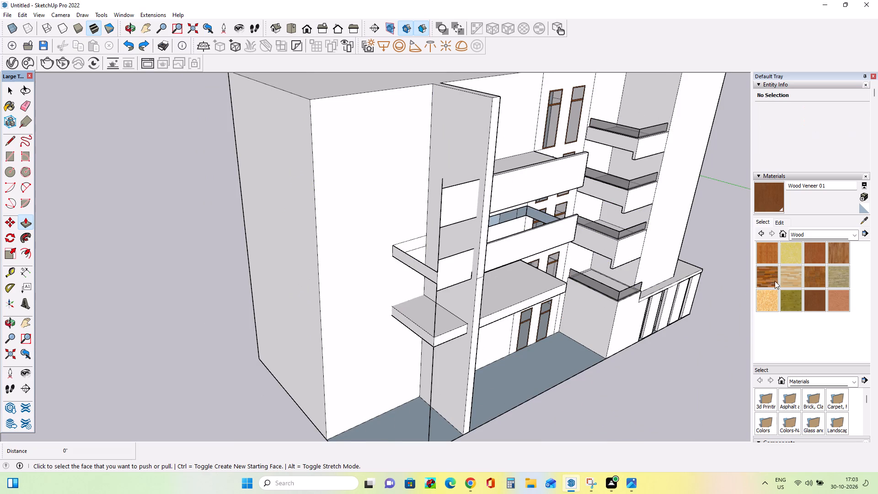
Pull the wall strip inside the second ledge's open section out about 12' 7" to the front parapet panel.
{"action": "middle_click_drag", "start_coordinate": [407, 265], "coordinate": [505, 283]}
{"action": "scroll", "coordinate": [504, 269], "scroll_direction": "up", "scroll_amount": 7}
{"action": "middle_click_drag", "start_coordinate": [503, 269], "coordinate": [414, 282]}
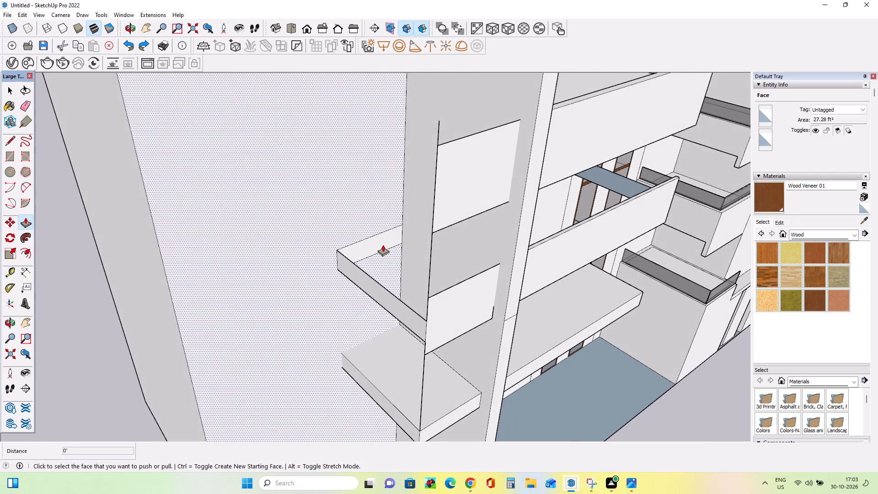
{"action": "left_click_drag", "start_coordinate": [383, 245], "coordinate": [468, 313]}
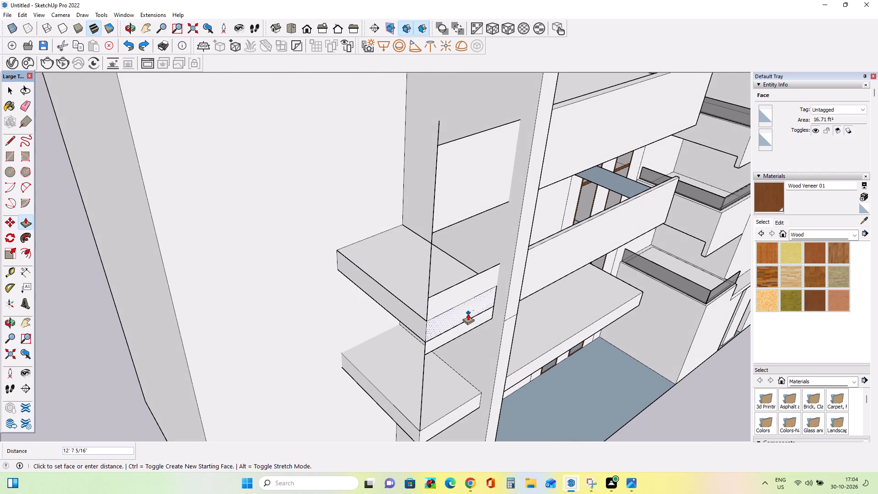
{"action": "left_click_drag", "start_coordinate": [468, 313], "coordinate": [465, 310]}
Push the back face of the second ledge's extended front panel about 4 3/8" and check the result up close.
{"action": "scroll", "coordinate": [462, 311], "scroll_direction": "up", "scroll_amount": 1}
{"action": "middle_click_drag", "start_coordinate": [463, 310], "coordinate": [631, 284]}
{"action": "left_click_drag", "start_coordinate": [590, 212], "coordinate": [458, 217]}
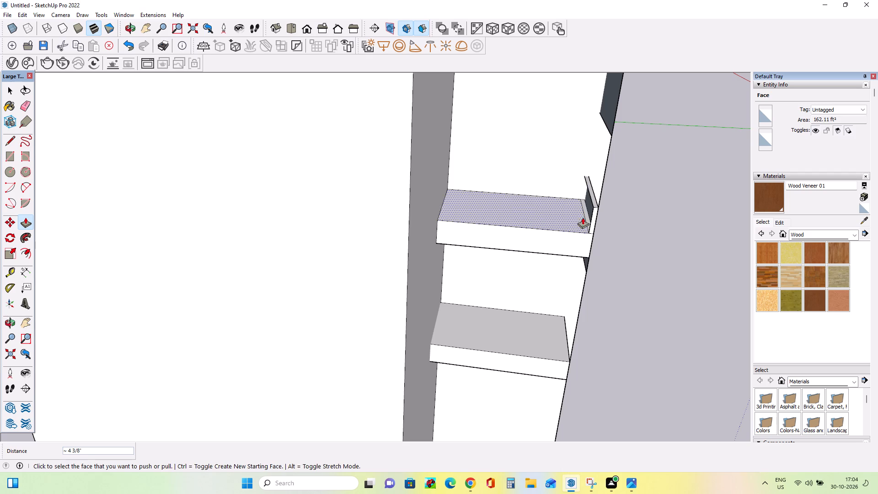
{"action": "scroll", "coordinate": [592, 220], "scroll_direction": "up", "scroll_amount": 1}
{"action": "middle_click_drag", "start_coordinate": [591, 220], "coordinate": [380, 222]}
{"action": "middle_click_drag", "start_coordinate": [420, 274], "coordinate": [735, 318]}
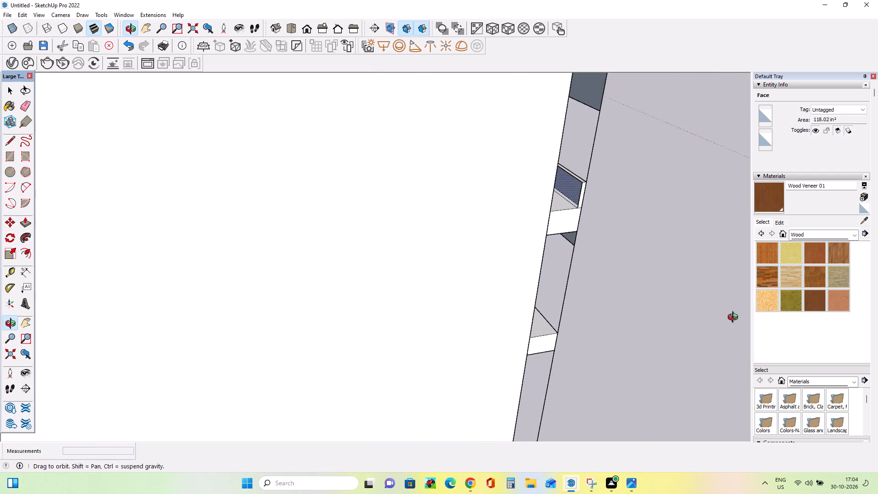
Push the back face of the second ledge's extended parapet panel about 4 3/8", and pull the narrow front strip up into a parapet.
{"action": "middle_click_drag", "start_coordinate": [735, 318], "coordinate": [658, 318]}
{"action": "left_click_drag", "start_coordinate": [569, 208], "coordinate": [465, 214]}
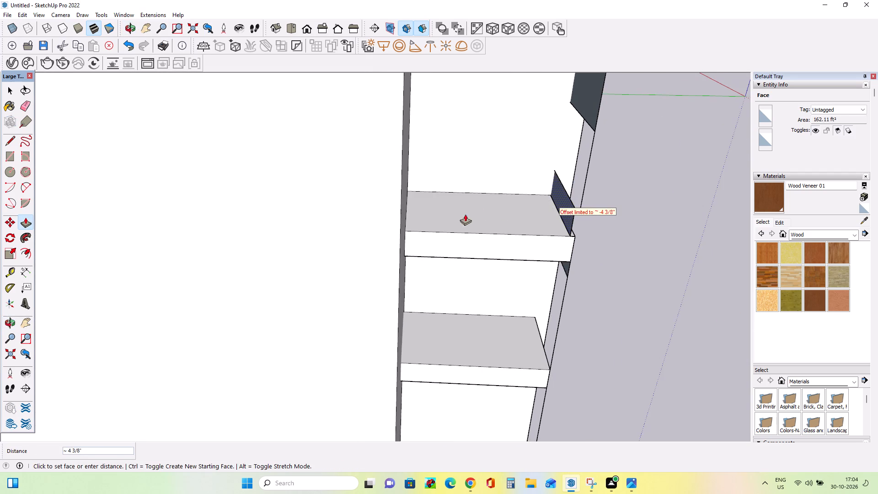
{"action": "left_click_drag", "start_coordinate": [465, 214], "coordinate": [465, 214]}
{"action": "middle_click_drag", "start_coordinate": [631, 280], "coordinate": [433, 306]}
{"action": "scroll", "coordinate": [472, 329], "scroll_direction": "up", "scroll_amount": 4}
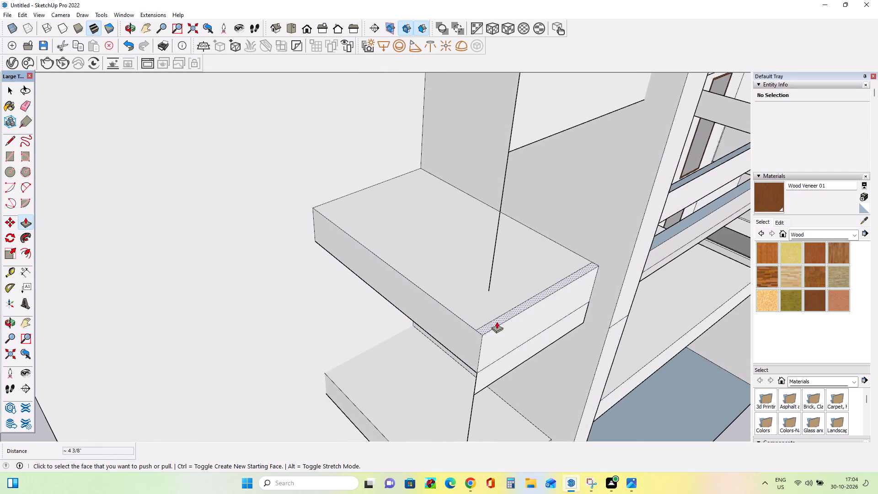
{"action": "left_click_drag", "start_coordinate": [496, 321], "coordinate": [496, 292]}
Push/pull the back face of the extended parapet panel about 3/16" and its strip below the ledge about 1 3/16".
{"action": "middle_click_drag", "start_coordinate": [451, 311], "coordinate": [607, 318]}
{"action": "left_click_drag", "start_coordinate": [561, 244], "coordinate": [456, 263]}
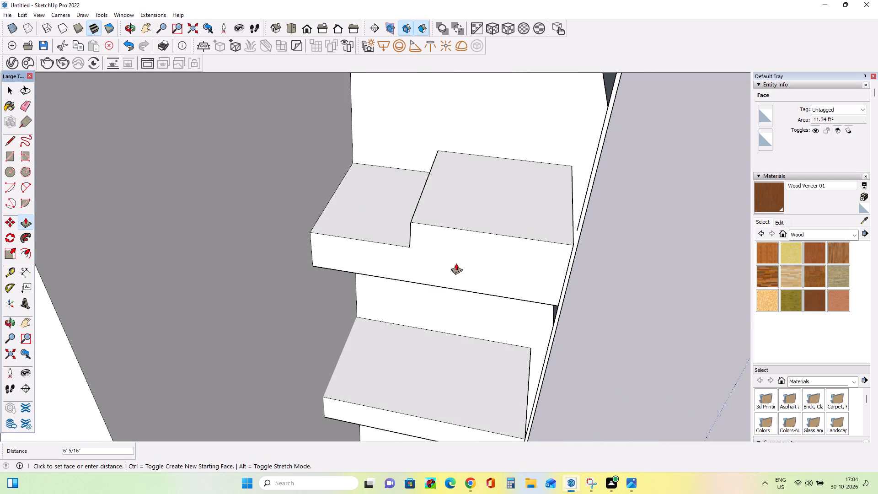
{"action": "left_click_drag", "start_coordinate": [456, 263], "coordinate": [557, 272]}
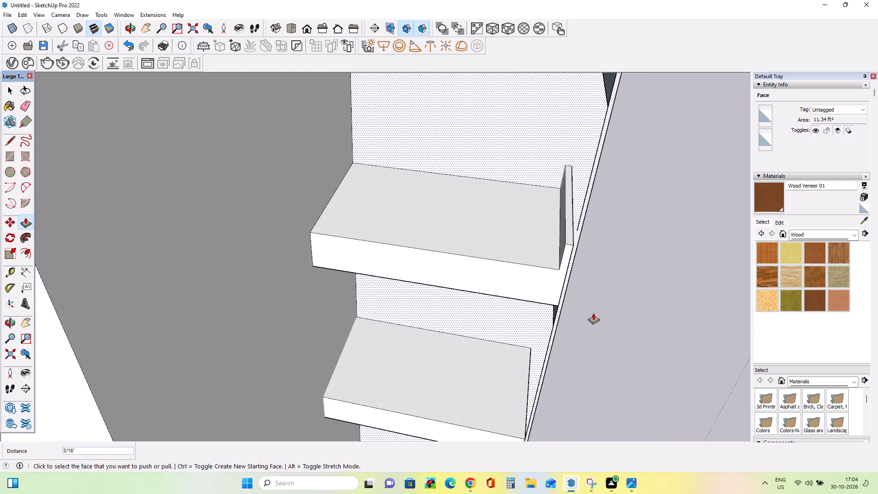
{"action": "middle_click_drag", "start_coordinate": [595, 317], "coordinate": [492, 252]}
{"action": "scroll", "coordinate": [492, 252], "scroll_direction": "down", "scroll_amount": 1}
{"action": "middle_click_drag", "start_coordinate": [478, 295], "coordinate": [549, 271]}
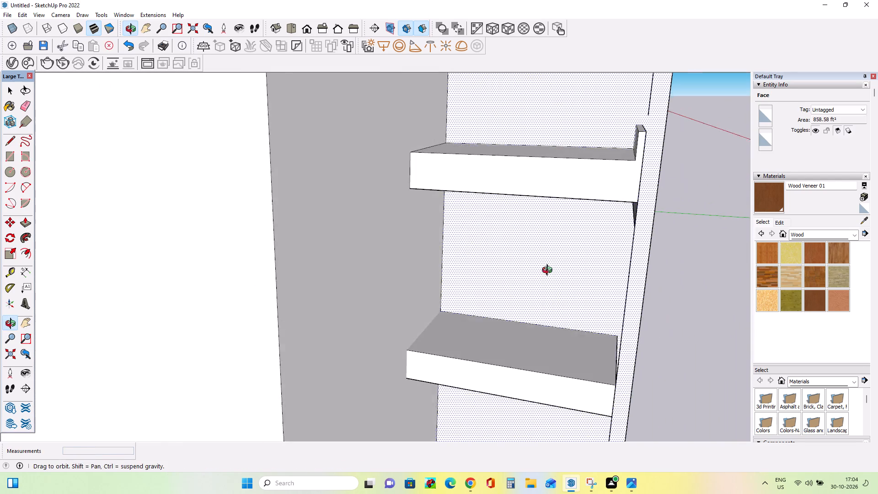
{"action": "middle_click_drag", "start_coordinate": [549, 271], "coordinate": [551, 271]}
{"action": "scroll", "coordinate": [637, 212], "scroll_direction": "up", "scroll_amount": 6}
{"action": "left_click", "coordinate": [641, 212]}
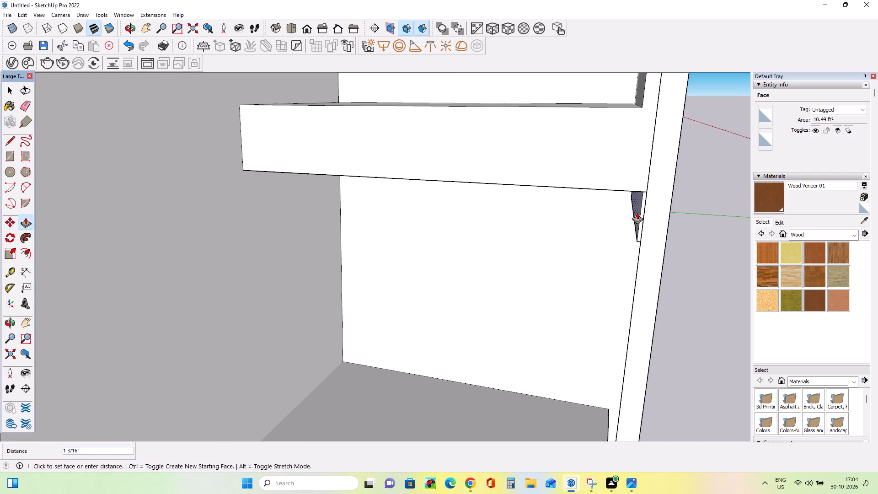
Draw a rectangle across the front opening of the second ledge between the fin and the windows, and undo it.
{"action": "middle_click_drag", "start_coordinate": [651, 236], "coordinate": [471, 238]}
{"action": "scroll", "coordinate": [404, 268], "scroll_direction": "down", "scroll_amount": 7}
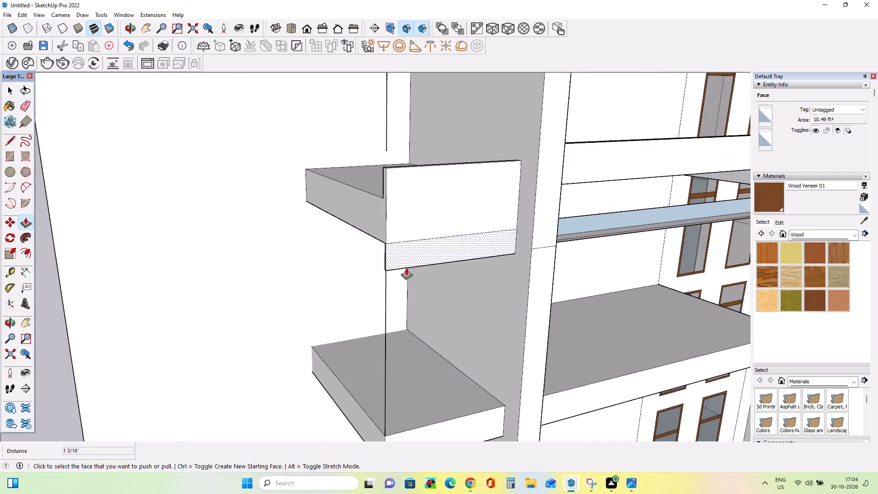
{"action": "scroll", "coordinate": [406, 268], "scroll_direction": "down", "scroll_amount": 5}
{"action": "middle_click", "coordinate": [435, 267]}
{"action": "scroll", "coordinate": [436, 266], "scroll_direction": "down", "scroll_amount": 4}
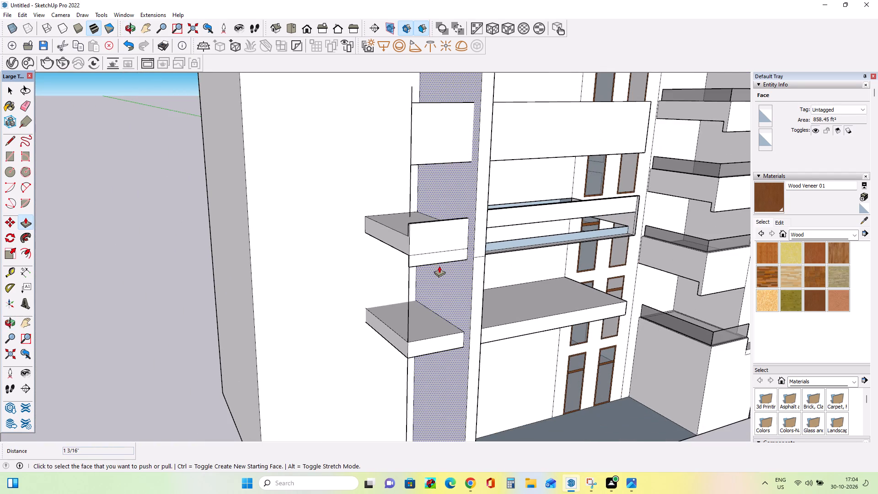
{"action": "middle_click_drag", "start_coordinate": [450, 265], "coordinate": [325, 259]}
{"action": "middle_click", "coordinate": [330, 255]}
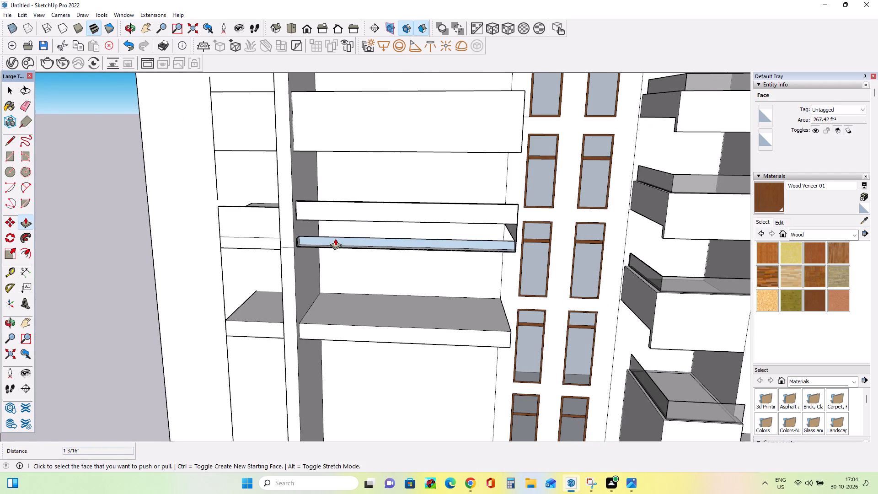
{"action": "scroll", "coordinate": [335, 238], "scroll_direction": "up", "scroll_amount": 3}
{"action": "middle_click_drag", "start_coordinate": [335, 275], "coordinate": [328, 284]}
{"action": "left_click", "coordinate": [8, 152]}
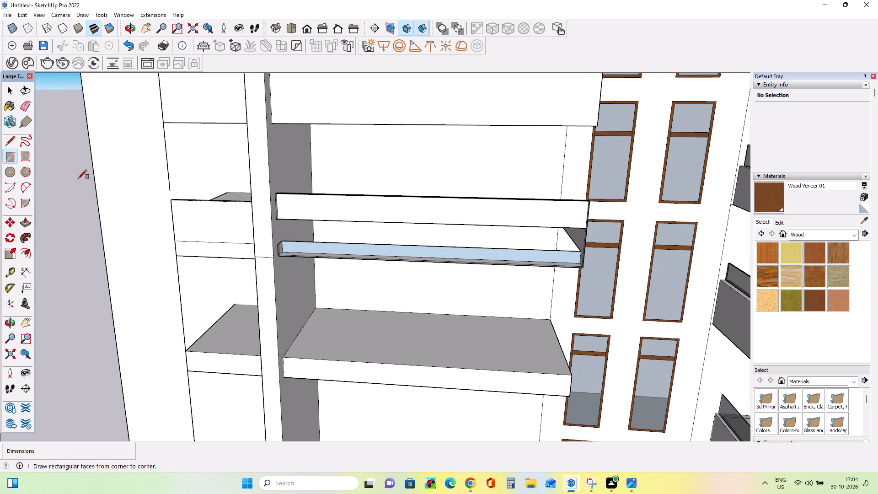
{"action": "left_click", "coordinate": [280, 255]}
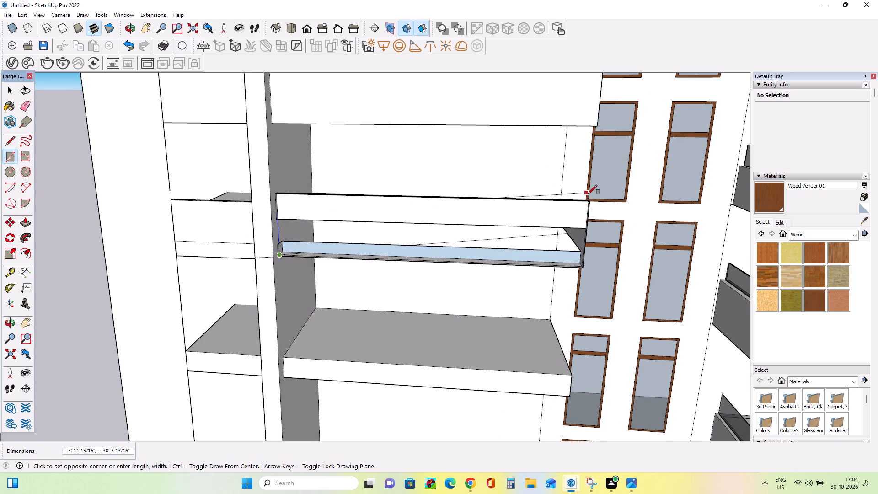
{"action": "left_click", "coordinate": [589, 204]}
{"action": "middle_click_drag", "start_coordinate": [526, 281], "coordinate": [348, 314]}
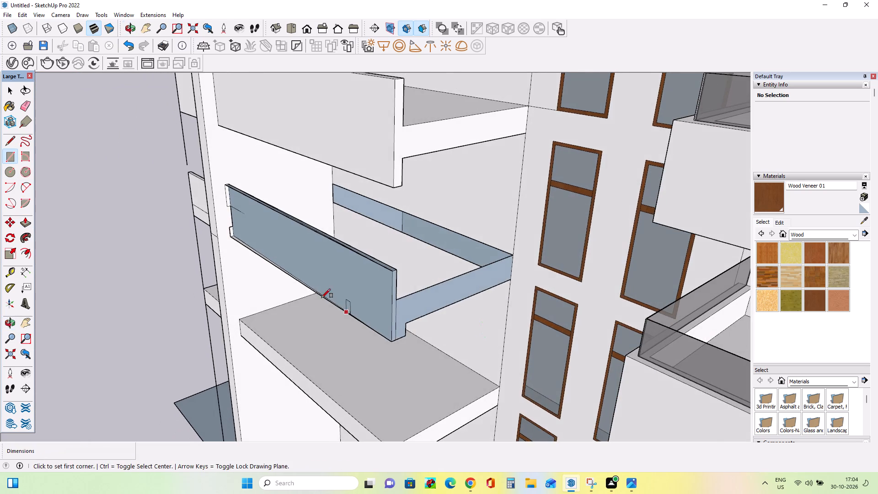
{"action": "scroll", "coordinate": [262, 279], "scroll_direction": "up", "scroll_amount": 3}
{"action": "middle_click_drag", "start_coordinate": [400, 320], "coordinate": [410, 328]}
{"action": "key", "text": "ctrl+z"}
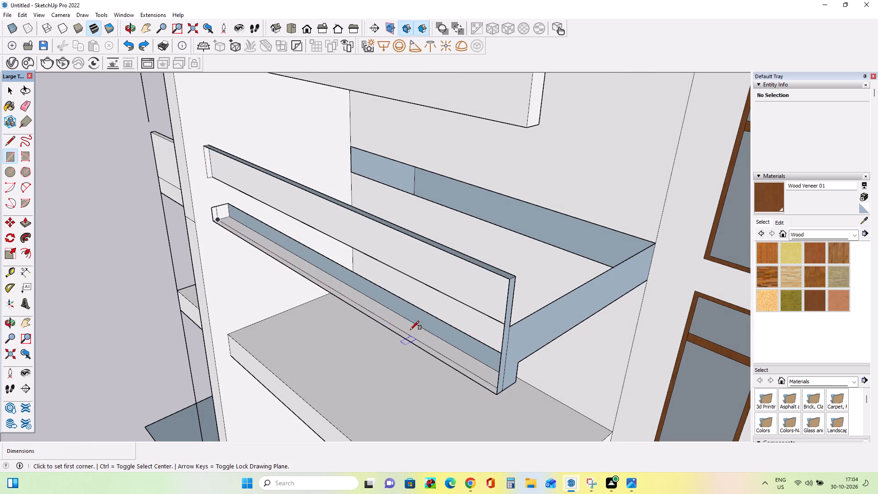
Close the gap in the second ledge's main front panel with a rectangle from its lower window-side corner to its upper fin-side corner.
{"action": "left_click", "coordinate": [499, 395]}
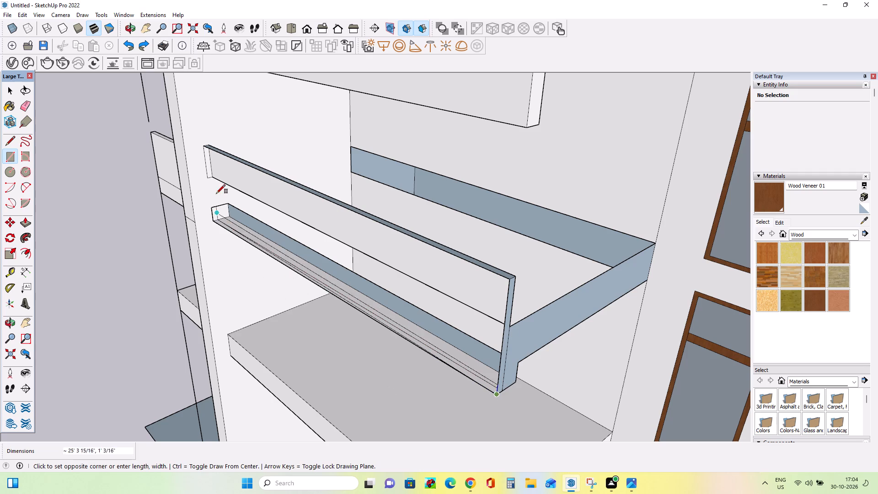
{"action": "left_click", "coordinate": [202, 150]}
{"action": "middle_click_drag", "start_coordinate": [273, 228], "coordinate": [308, 230]}
{"action": "scroll", "coordinate": [308, 230], "scroll_direction": "down", "scroll_amount": 2}
{"action": "middle_click_drag", "start_coordinate": [412, 295], "coordinate": [348, 269]}
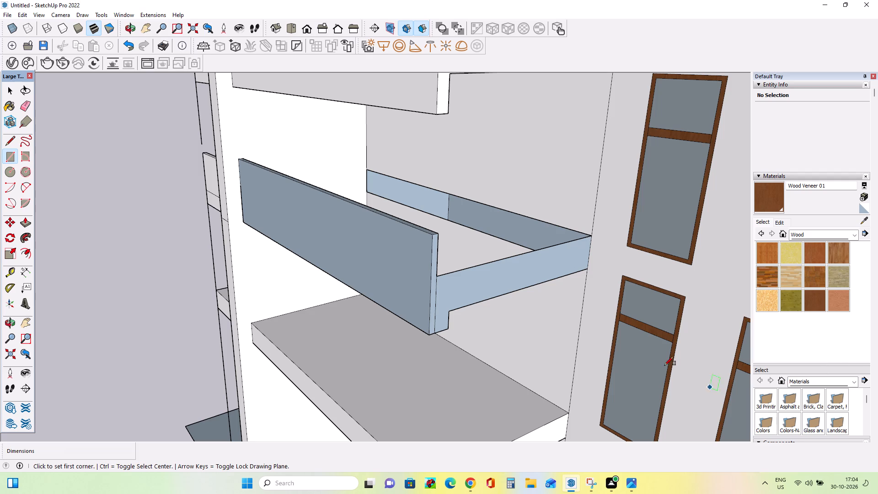
Draw a rectangle about 25' 4" by 2' 2" over the strip opening in the wall behind the second ledge's main front panel.
{"action": "middle_click_drag", "start_coordinate": [408, 252], "coordinate": [526, 282]}
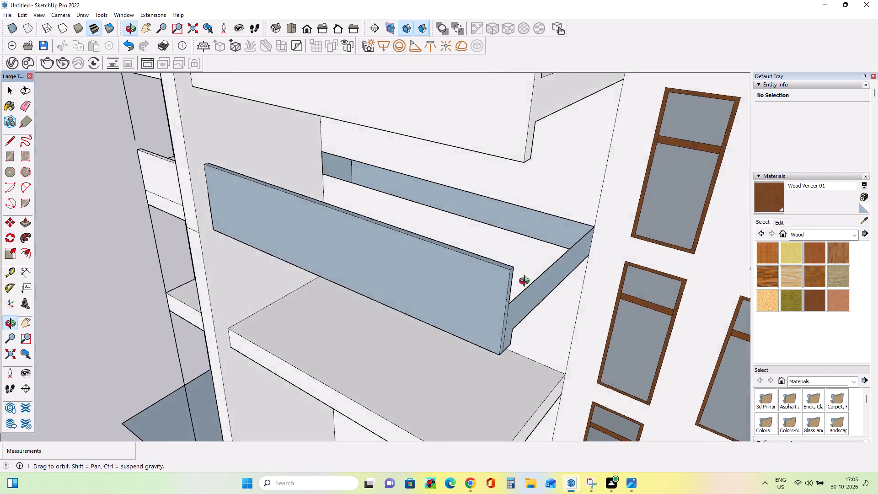
{"action": "middle_click_drag", "start_coordinate": [526, 282], "coordinate": [450, 280]}
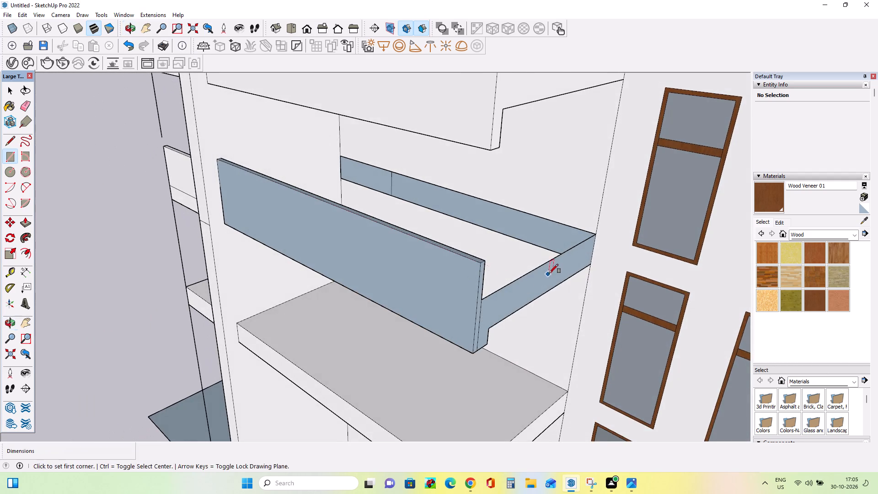
{"action": "middle_click_drag", "start_coordinate": [557, 280], "coordinate": [571, 294]}
{"action": "left_click", "coordinate": [5, 158]}
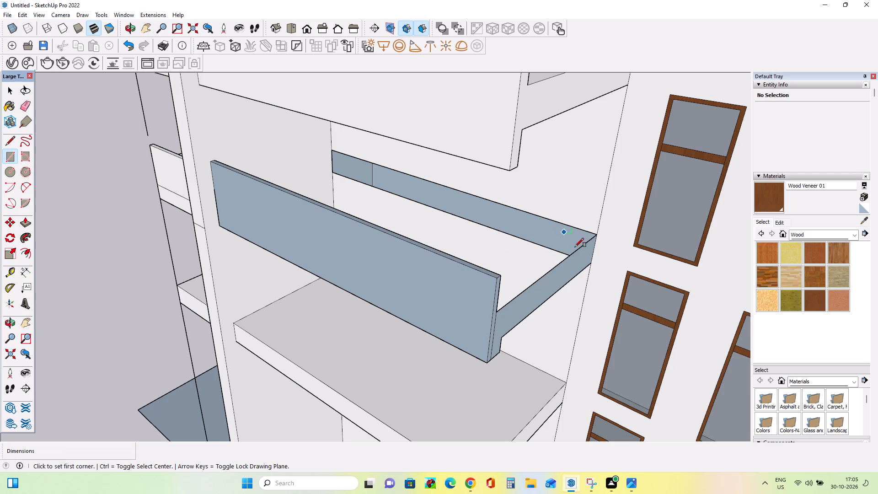
{"action": "middle_click_drag", "start_coordinate": [436, 242], "coordinate": [446, 243]}
{"action": "left_click", "coordinate": [329, 173]}
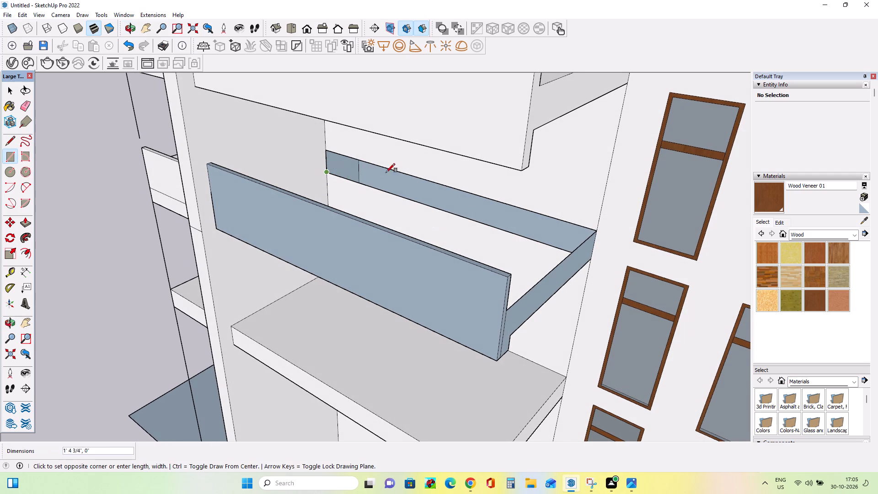
{"action": "left_click", "coordinate": [593, 227]}
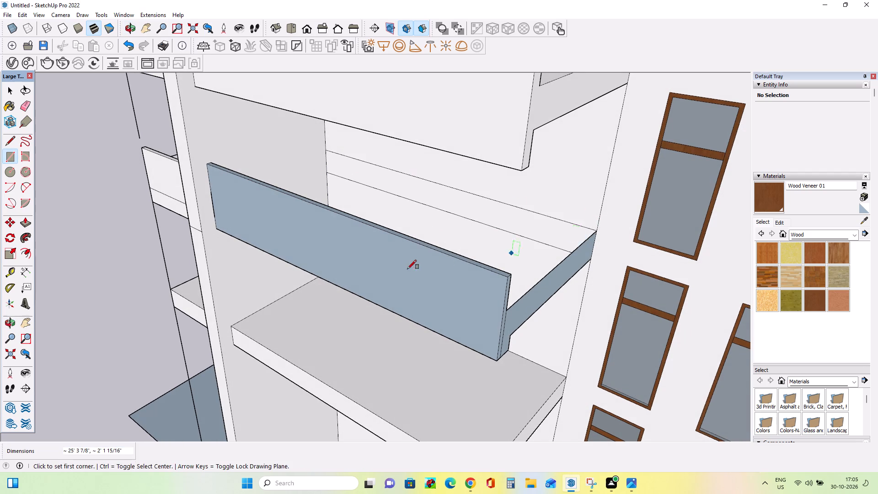
Pull the wall strip behind the second ledge's main front panel out about 12' 7" to the panel.
{"action": "middle_click_drag", "start_coordinate": [404, 269], "coordinate": [343, 235]}
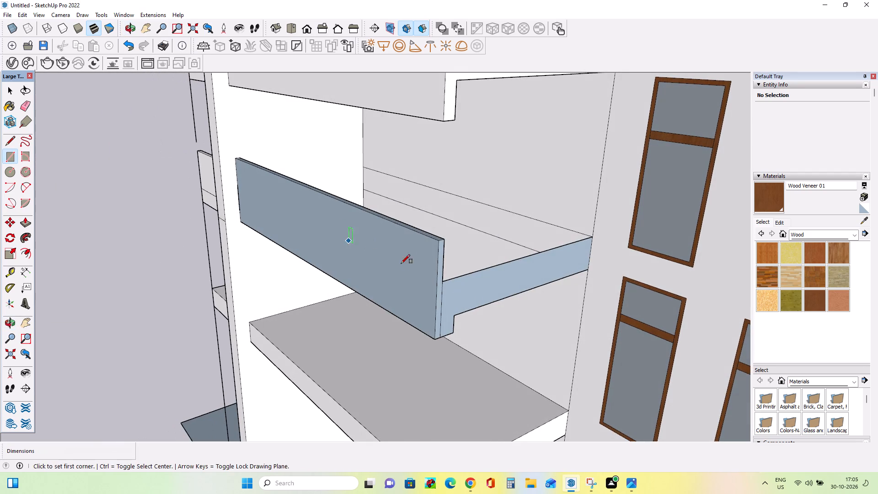
{"action": "scroll", "coordinate": [413, 330], "scroll_direction": "down", "scroll_amount": 7}
{"action": "middle_click_drag", "start_coordinate": [419, 328], "coordinate": [471, 323]}
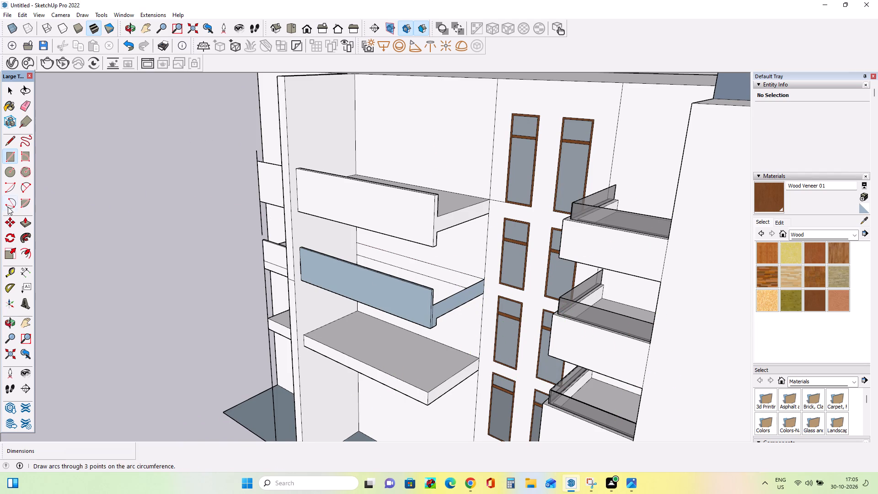
{"action": "left_click", "coordinate": [24, 222]}
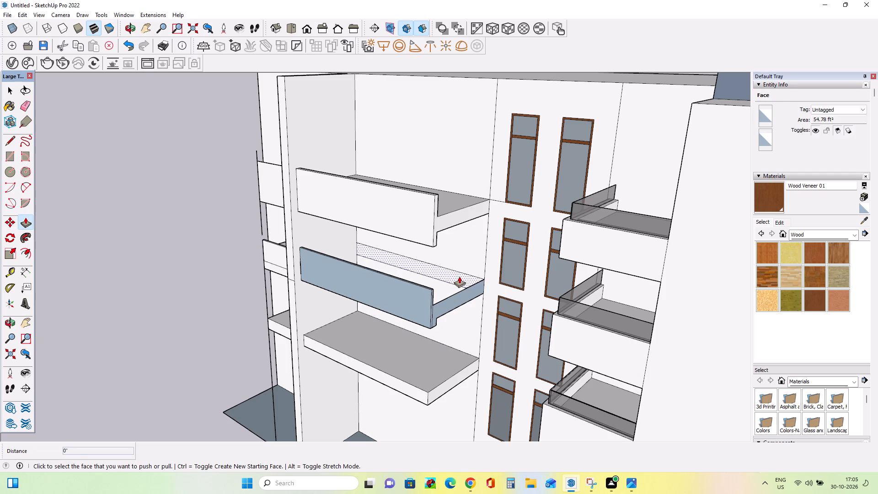
{"action": "left_click_drag", "start_coordinate": [459, 276], "coordinate": [432, 311]}
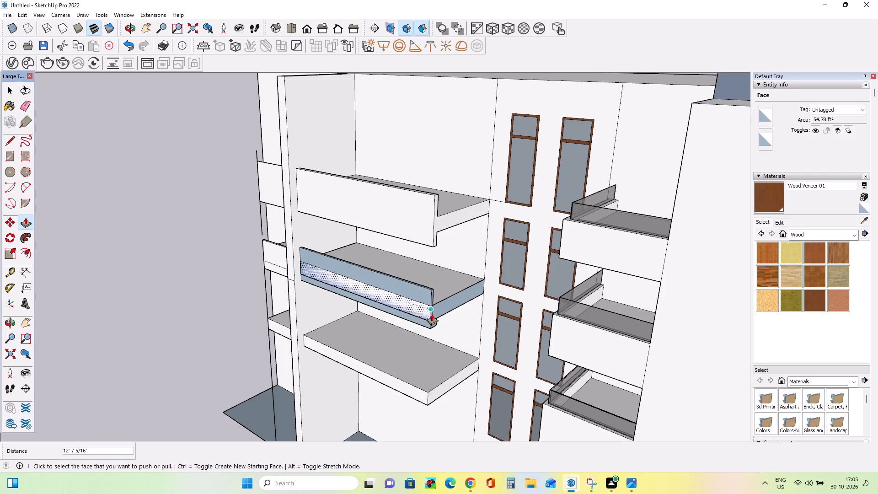
Erase the two leftover horizontal lines across the front of the second ledge's main parapet panel.
{"action": "middle_click_drag", "start_coordinate": [441, 353], "coordinate": [551, 289]}
{"action": "middle_click_drag", "start_coordinate": [340, 310], "coordinate": [347, 310]}
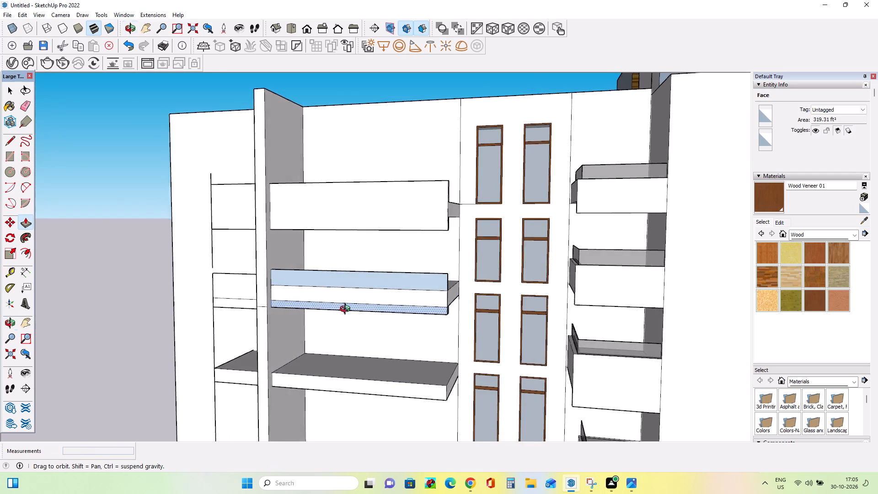
{"action": "middle_click_drag", "start_coordinate": [347, 310], "coordinate": [577, 338]}
{"action": "middle_click_drag", "start_coordinate": [349, 361], "coordinate": [327, 355]}
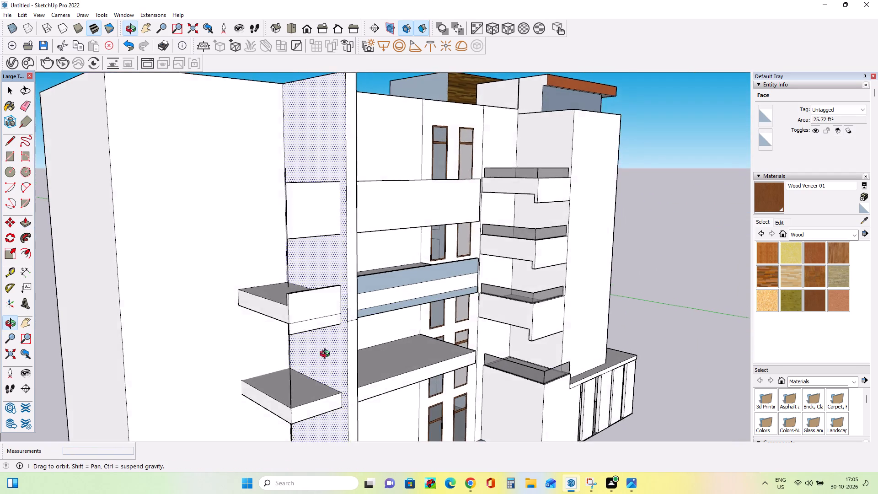
{"action": "middle_click_drag", "start_coordinate": [327, 355], "coordinate": [210, 389]}
{"action": "scroll", "coordinate": [300, 307], "scroll_direction": "up", "scroll_amount": 3}
{"action": "middle_click_drag", "start_coordinate": [293, 334], "coordinate": [295, 322]}
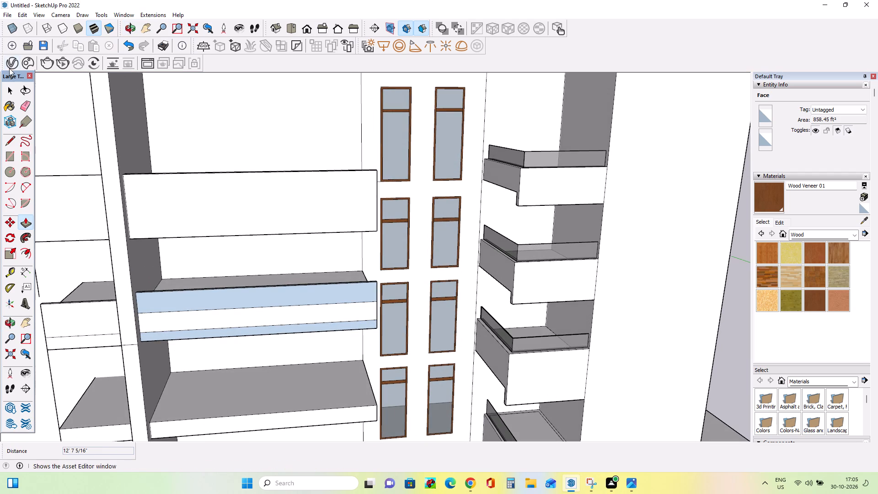
{"action": "left_click", "coordinate": [22, 105]}
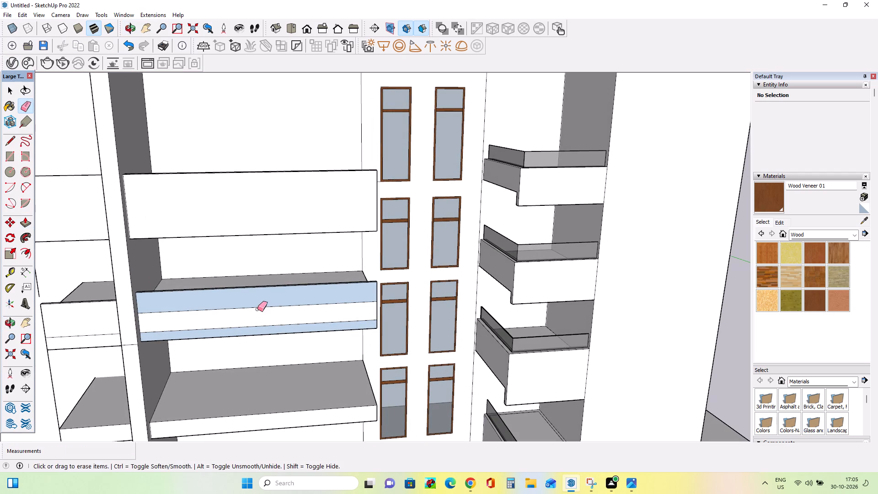
{"action": "left_click", "coordinate": [257, 309]}
{"action": "left_click_drag", "start_coordinate": [268, 329], "coordinate": [269, 324]}
Examine the second ledge's end profile and its parapets on both sides of the fin, along with the neighbouring ledges.
{"action": "middle_click_drag", "start_coordinate": [368, 342], "coordinate": [326, 353]}
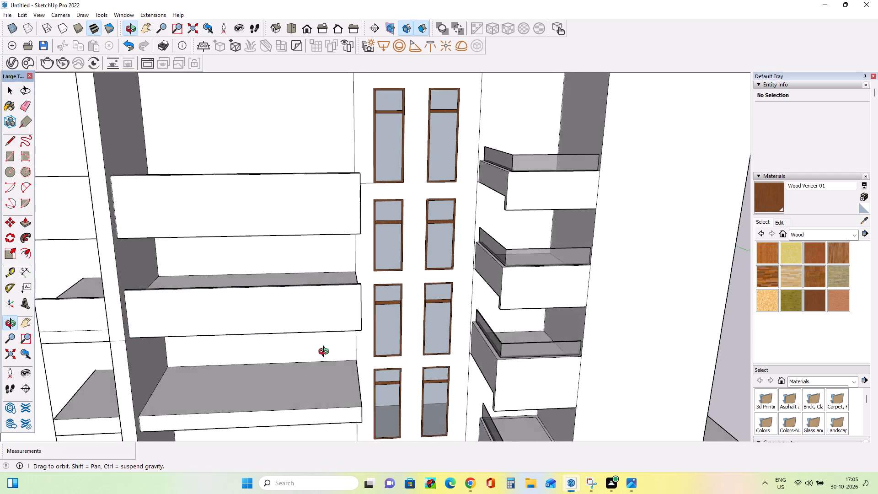
{"action": "middle_click_drag", "start_coordinate": [326, 353], "coordinate": [226, 354]}
{"action": "scroll", "coordinate": [254, 327], "scroll_direction": "up", "scroll_amount": 6}
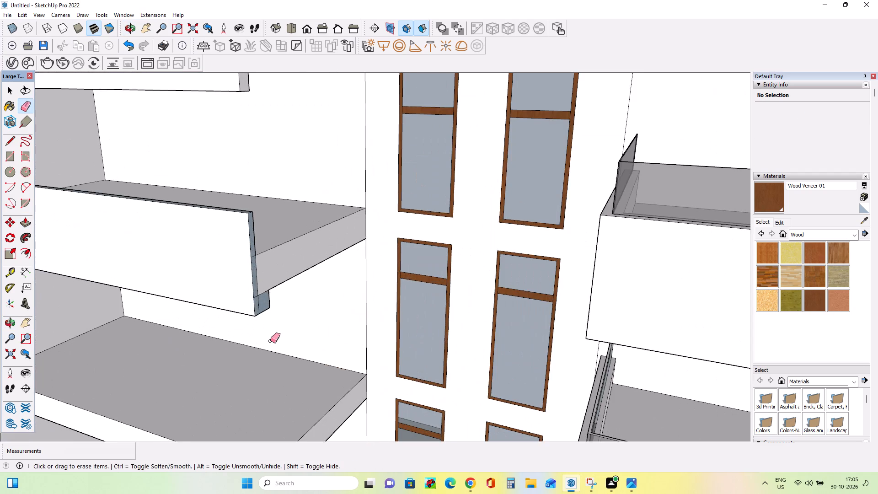
{"action": "middle_click_drag", "start_coordinate": [270, 341], "coordinate": [374, 331]}
{"action": "scroll", "coordinate": [383, 334], "scroll_direction": "down", "scroll_amount": 9}
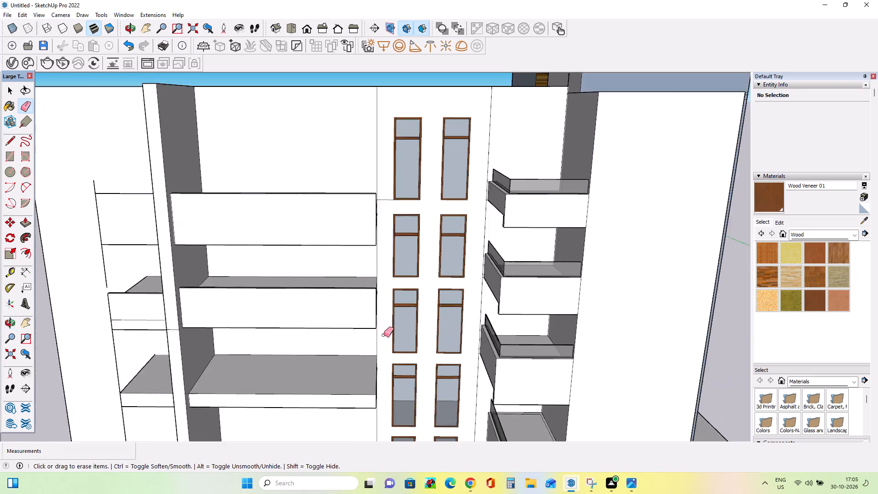
{"action": "scroll", "coordinate": [384, 335], "scroll_direction": "down", "scroll_amount": 4}
{"action": "scroll", "coordinate": [327, 406], "scroll_direction": "up", "scroll_amount": 4}
{"action": "middle_click_drag", "start_coordinate": [304, 400], "coordinate": [338, 378]}
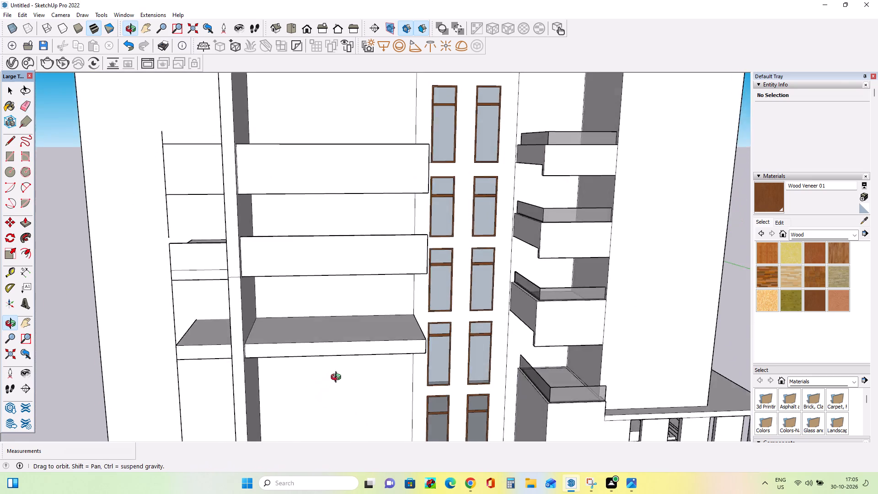
{"action": "middle_click_drag", "start_coordinate": [338, 378], "coordinate": [424, 397]}
{"action": "scroll", "coordinate": [247, 313], "scroll_direction": "up", "scroll_amount": 3}
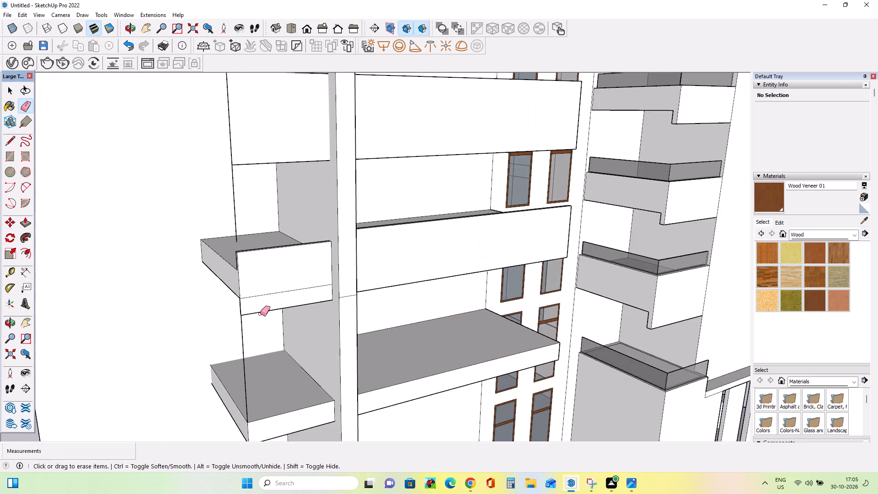
{"action": "middle_click_drag", "start_coordinate": [261, 314], "coordinate": [308, 328]}
{"action": "middle_click_drag", "start_coordinate": [346, 331], "coordinate": [311, 348]}
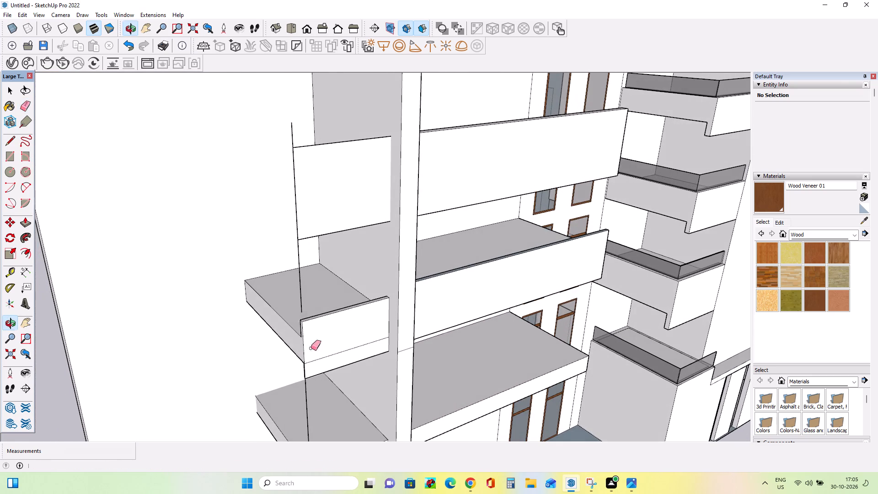
{"action": "scroll", "coordinate": [291, 266], "scroll_direction": "down", "scroll_amount": 1}
{"action": "middle_click_drag", "start_coordinate": [300, 265], "coordinate": [418, 277]}
{"action": "middle_click_drag", "start_coordinate": [428, 235], "coordinate": [375, 233]}
{"action": "middle_click_drag", "start_coordinate": [439, 236], "coordinate": [316, 245]}
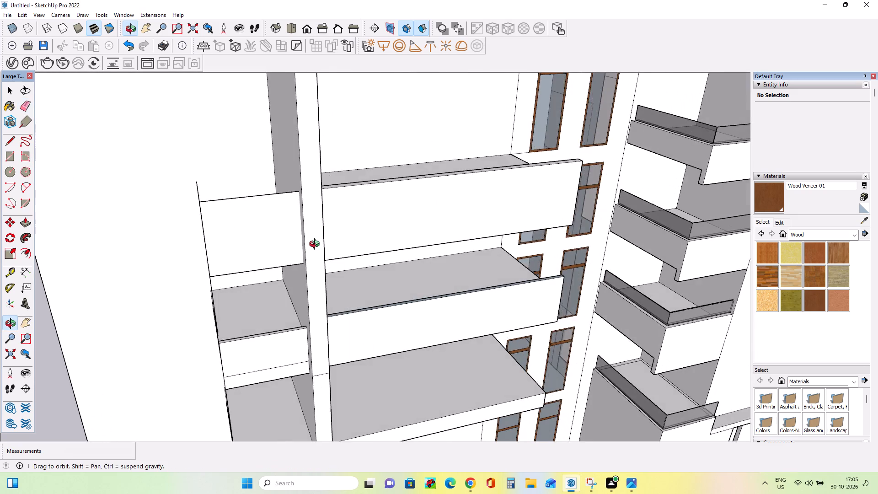
Draw a line about 13' 4" from the top ledge's upper back corner through the fin along the wall beyond it.
{"action": "middle_click_drag", "start_coordinate": [316, 245], "coordinate": [271, 270]}
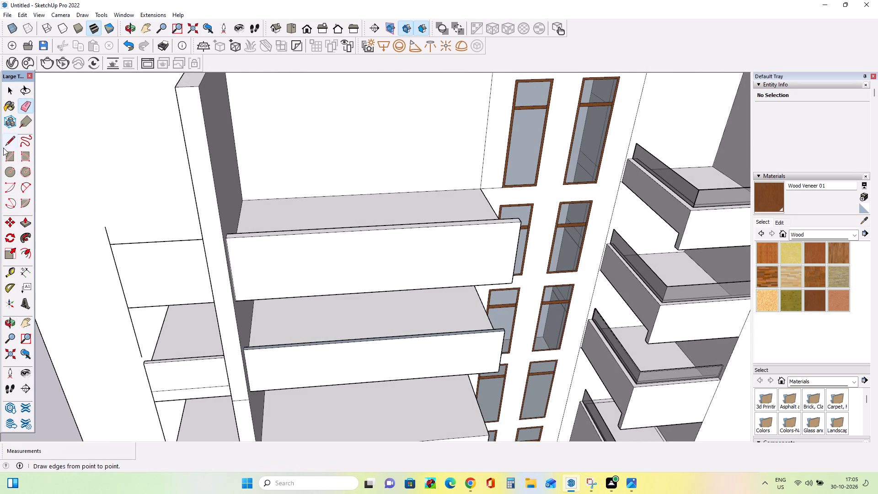
{"action": "left_click", "coordinate": [6, 144]}
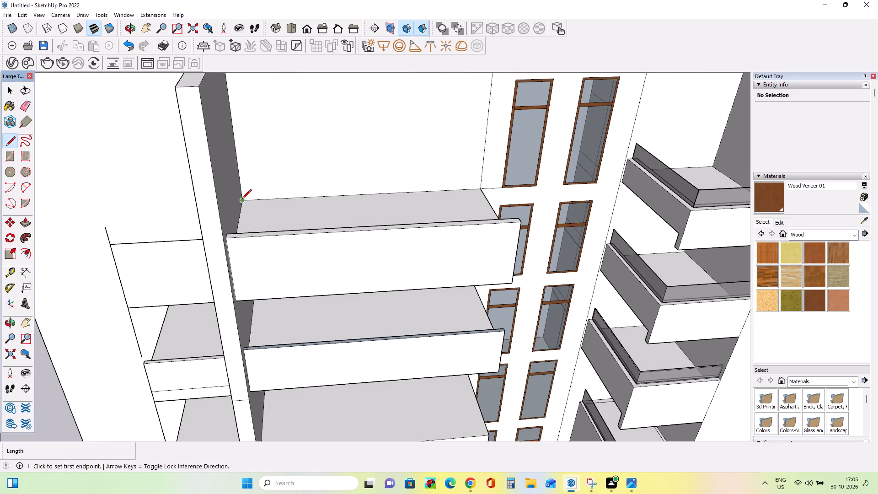
{"action": "left_click", "coordinate": [242, 199]}
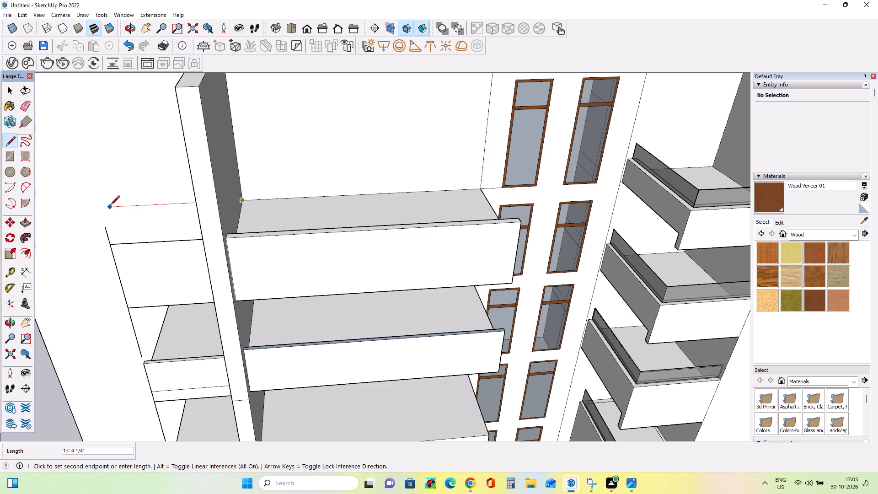
{"action": "left_click", "coordinate": [114, 206]}
{"action": "middle_click_drag", "start_coordinate": [147, 249], "coordinate": [220, 199]}
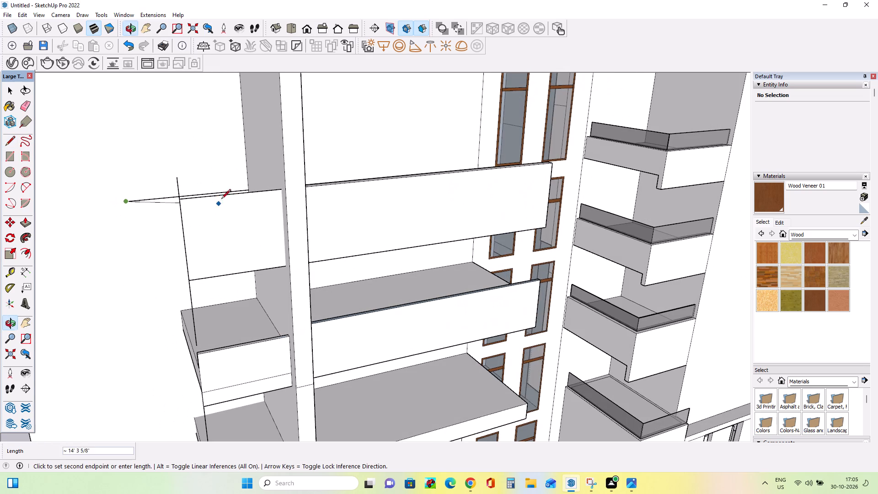
{"action": "key", "text": "space"}
Draw a parallel line from the top ledge's lower back corner through the fin along the wall beyond it.
{"action": "left_click", "coordinate": [7, 138]}
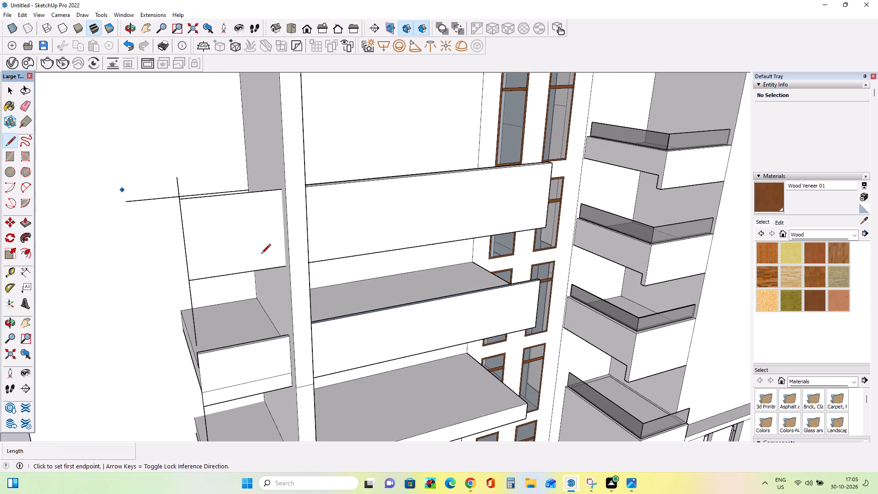
{"action": "middle_click_drag", "start_coordinate": [298, 271], "coordinate": [215, 162]}
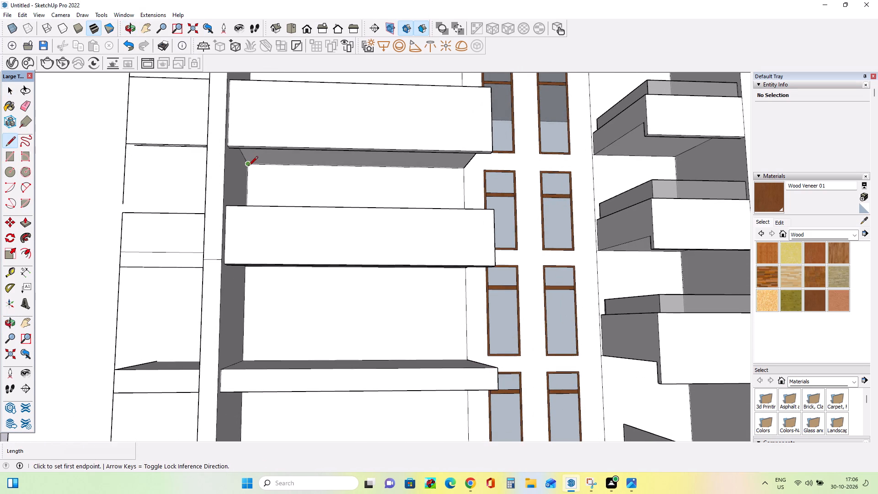
{"action": "left_click", "coordinate": [248, 166]}
{"action": "middle_click_drag", "start_coordinate": [161, 166], "coordinate": [314, 205]}
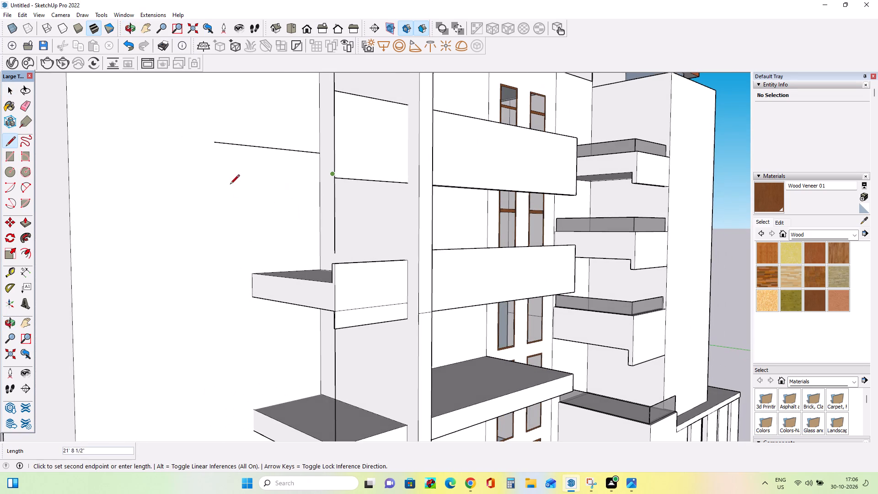
{"action": "left_click", "coordinate": [225, 175]}
{"action": "middle_click_drag", "start_coordinate": [260, 215], "coordinate": [258, 240]}
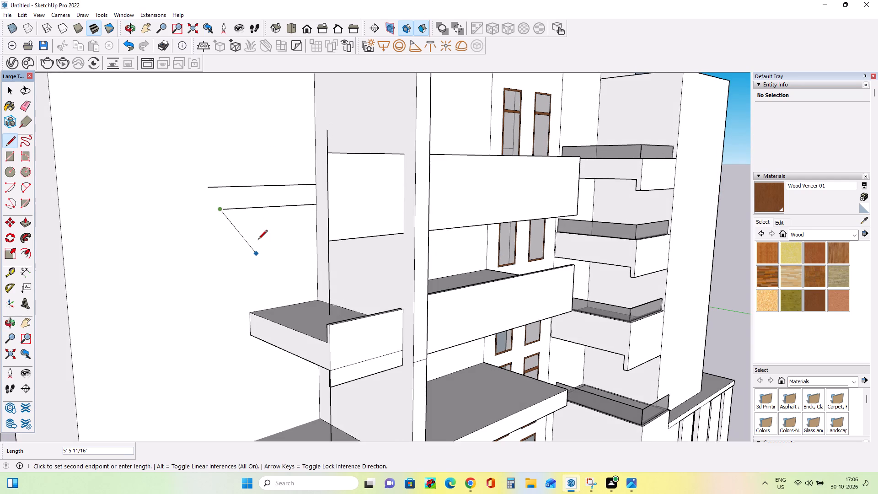
{"action": "key", "text": "Escape"}
{"action": "key", "text": "grave"}
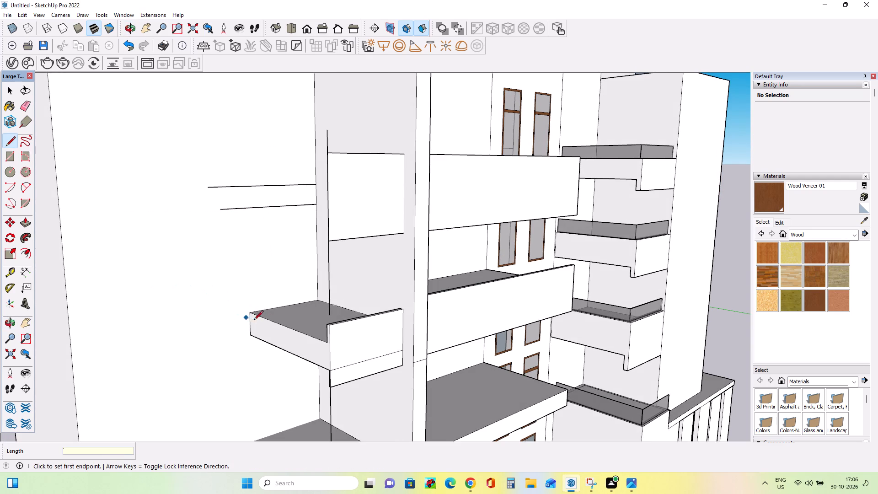
Draw a vertical line about 14' 10" up the wall from the second ledge's outer back corner, crossing both horizontal lines.
{"action": "left_click", "coordinate": [250, 313]}
{"action": "left_click", "coordinate": [240, 151]}
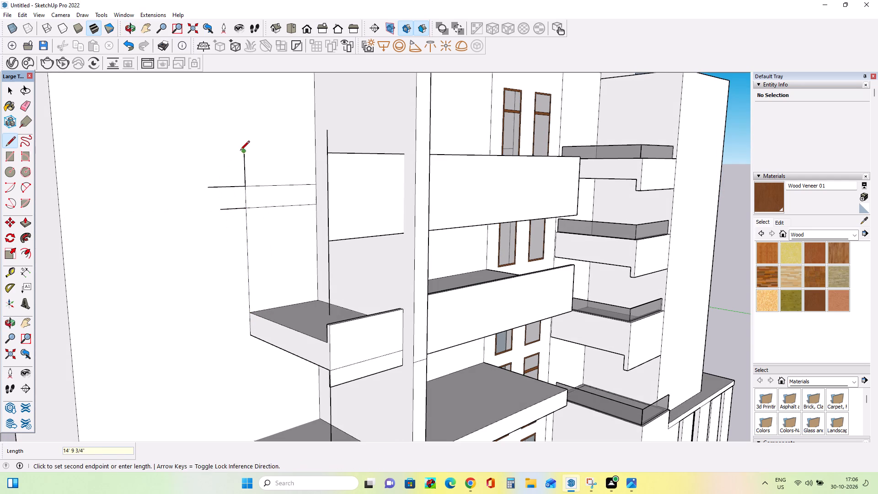
{"action": "key", "text": "space"}
Erase the overhanging ends of the vertical and two horizontal lines around the new ledge strip on the wall.
{"action": "left_click", "coordinate": [22, 101]}
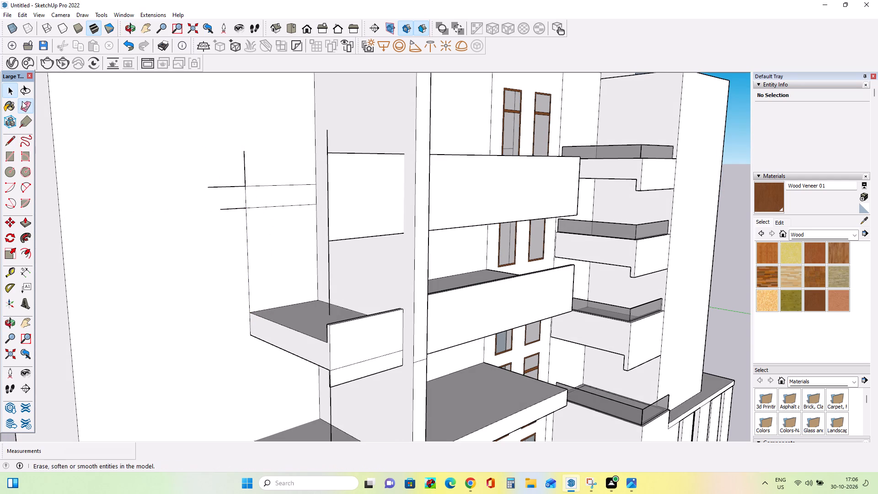
{"action": "left_click_drag", "start_coordinate": [245, 161], "coordinate": [224, 207]}
{"action": "left_click_drag", "start_coordinate": [229, 193], "coordinate": [228, 219]}
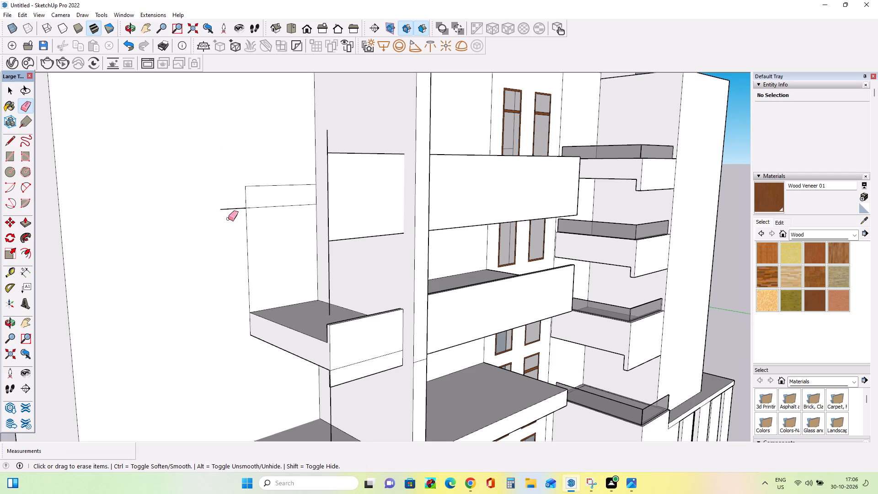
{"action": "left_click_drag", "start_coordinate": [228, 219], "coordinate": [228, 220]}
Pull the wall strip beyond the fin out about 12' 7" to the top ledge's short front panel.
{"action": "left_click", "coordinate": [21, 221]}
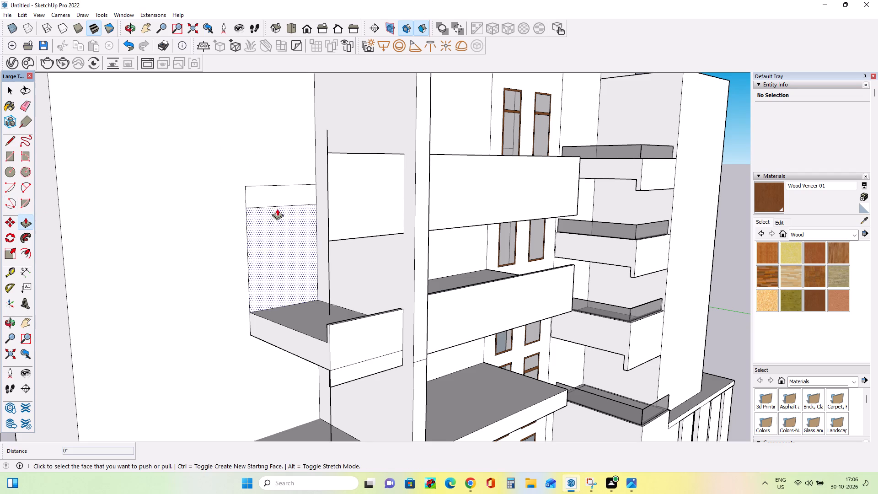
{"action": "left_click_drag", "start_coordinate": [277, 200], "coordinate": [335, 231]}
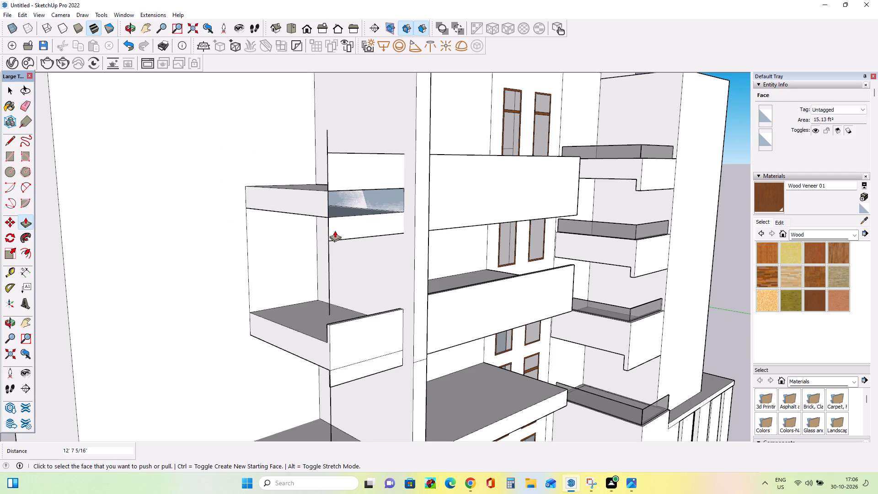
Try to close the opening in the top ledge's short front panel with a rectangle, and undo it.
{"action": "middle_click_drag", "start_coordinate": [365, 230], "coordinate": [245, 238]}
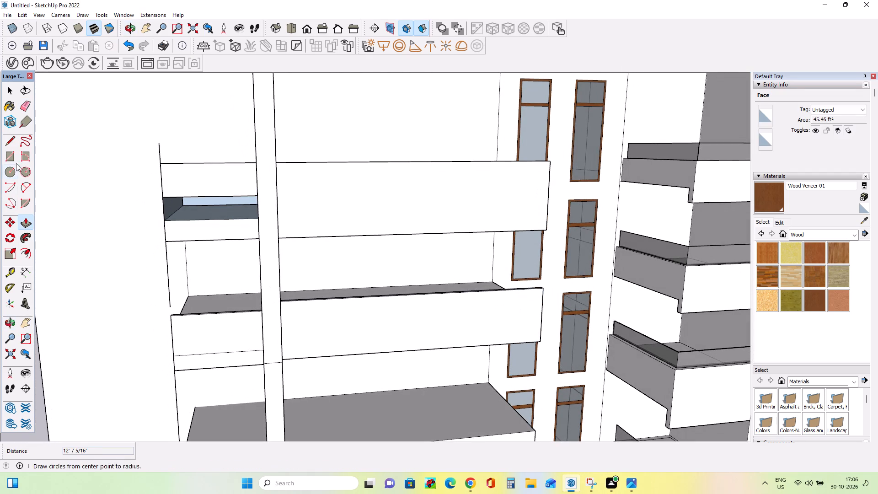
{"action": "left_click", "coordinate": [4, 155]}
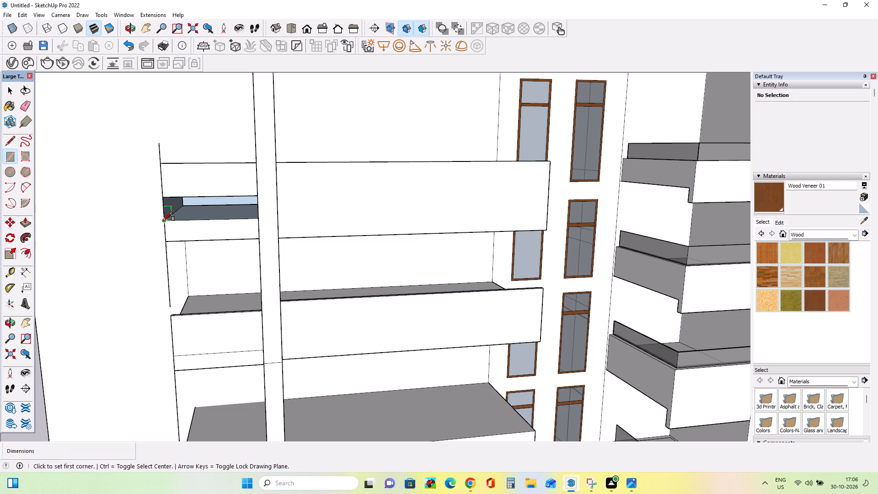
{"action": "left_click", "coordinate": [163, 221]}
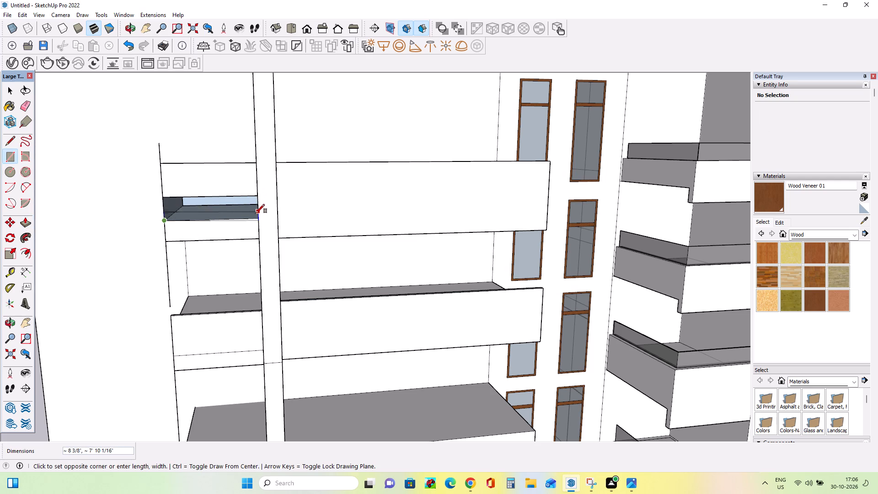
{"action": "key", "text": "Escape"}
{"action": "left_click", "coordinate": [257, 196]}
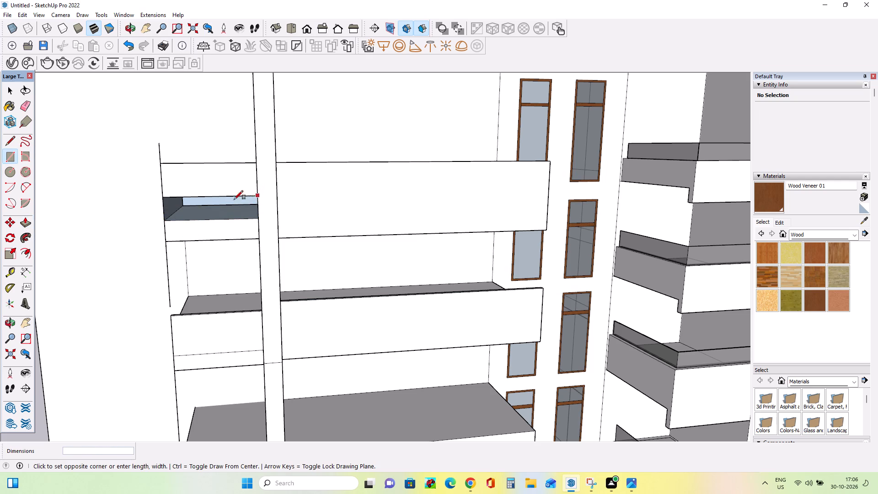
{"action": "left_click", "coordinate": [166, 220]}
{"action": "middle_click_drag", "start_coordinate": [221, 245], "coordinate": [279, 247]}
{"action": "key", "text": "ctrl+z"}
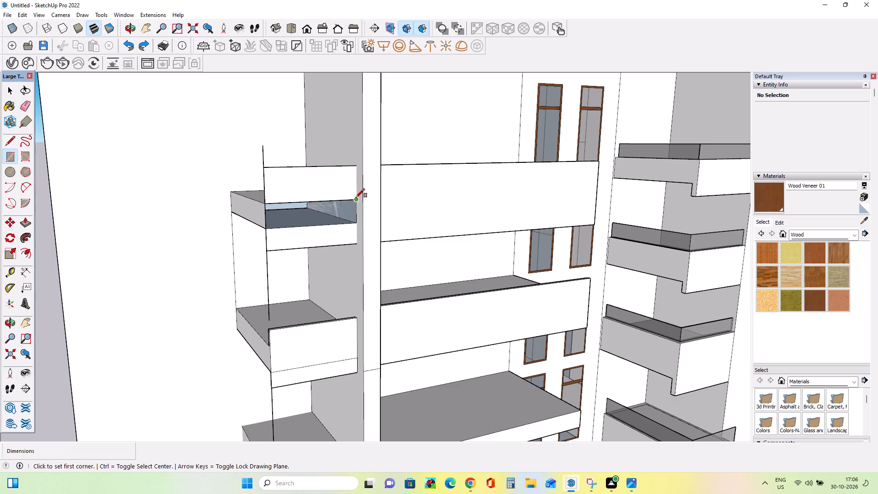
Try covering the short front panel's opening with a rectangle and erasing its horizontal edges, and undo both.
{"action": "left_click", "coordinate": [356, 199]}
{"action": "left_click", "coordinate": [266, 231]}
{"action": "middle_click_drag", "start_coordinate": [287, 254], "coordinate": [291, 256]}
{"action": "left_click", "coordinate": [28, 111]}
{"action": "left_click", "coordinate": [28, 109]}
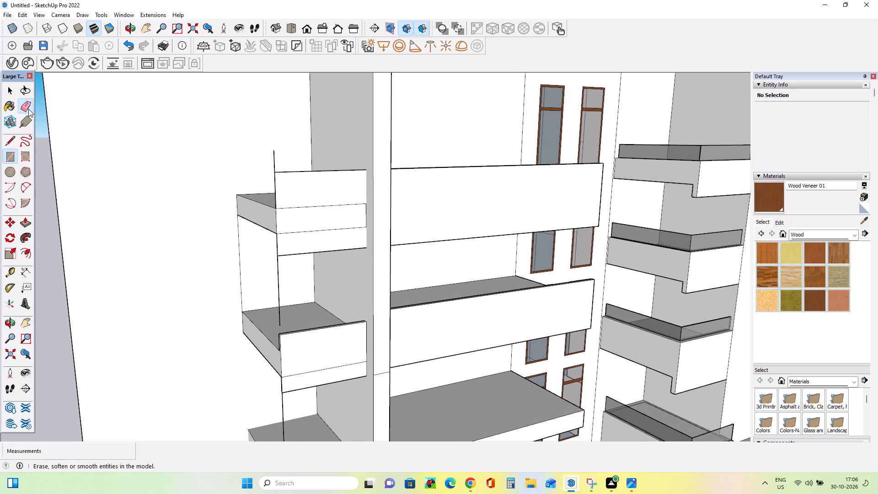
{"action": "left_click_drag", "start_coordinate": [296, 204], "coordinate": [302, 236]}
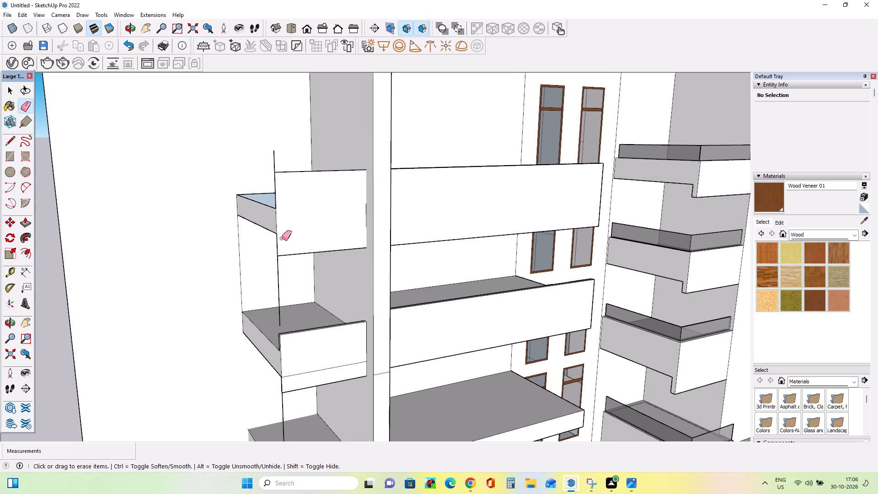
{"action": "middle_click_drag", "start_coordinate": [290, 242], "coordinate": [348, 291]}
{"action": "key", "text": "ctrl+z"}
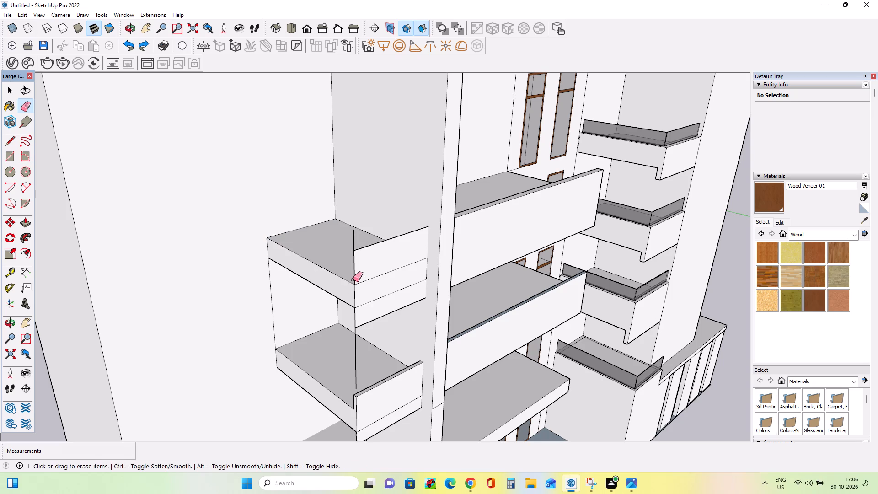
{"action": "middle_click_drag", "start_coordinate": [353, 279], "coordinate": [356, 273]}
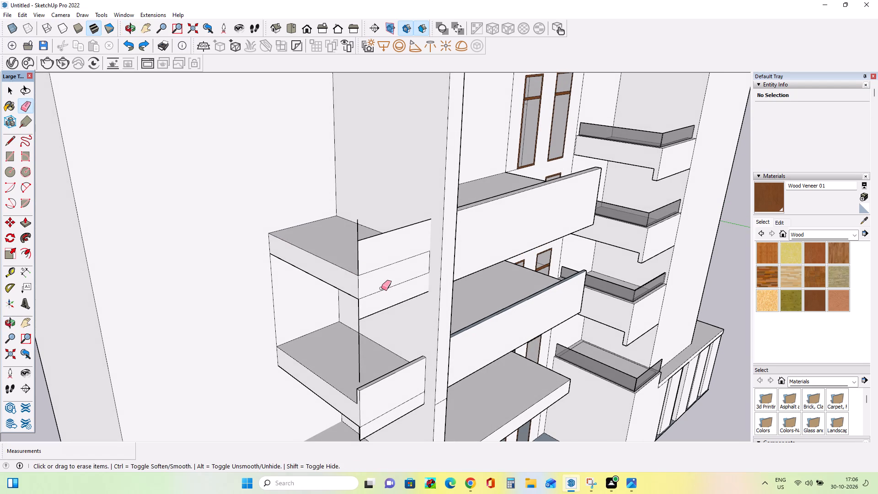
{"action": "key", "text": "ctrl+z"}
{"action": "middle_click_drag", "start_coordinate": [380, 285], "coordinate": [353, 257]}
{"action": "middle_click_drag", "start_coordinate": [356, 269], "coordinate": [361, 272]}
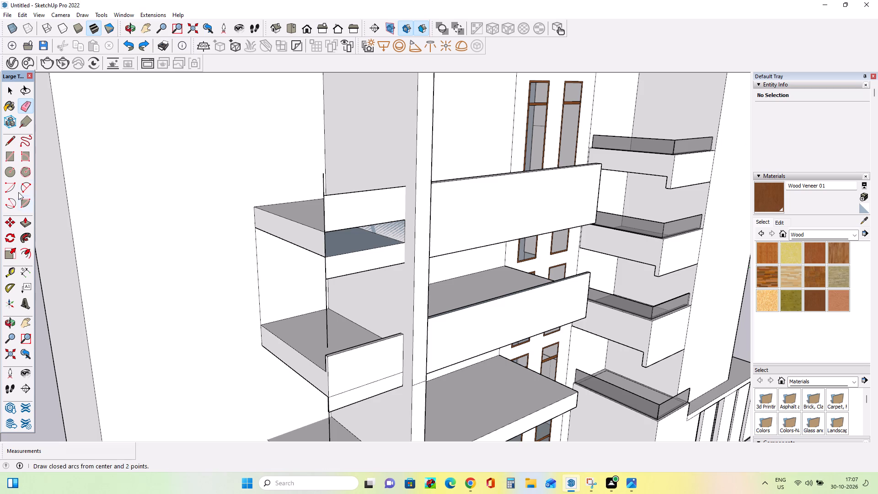
Draw a rectangle about 7' 9" by 2' over the opening in the top ledge's short front panel.
{"action": "left_click", "coordinate": [15, 161]}
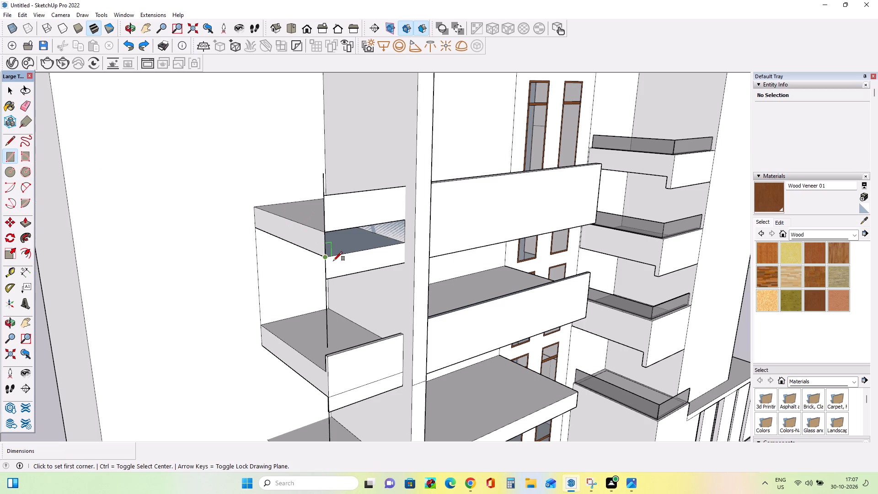
{"action": "left_click", "coordinate": [328, 257]}
{"action": "left_click", "coordinate": [403, 220]}
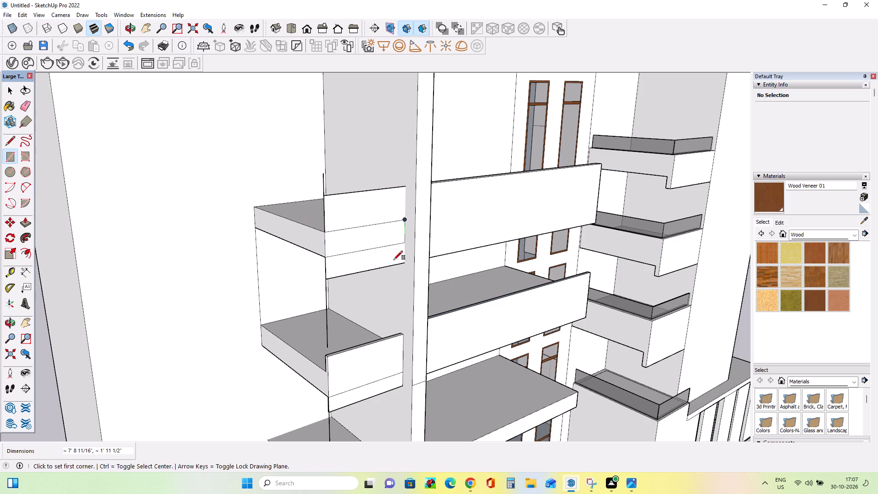
Erase the two horizontal lines across the front of the top ledge's short parapet panel.
{"action": "middle_click_drag", "start_coordinate": [388, 271], "coordinate": [426, 268]}
{"action": "middle_click_drag", "start_coordinate": [449, 240], "coordinate": [383, 240]}
{"action": "left_click", "coordinate": [26, 104]}
{"action": "left_click_drag", "start_coordinate": [340, 212], "coordinate": [341, 235]}
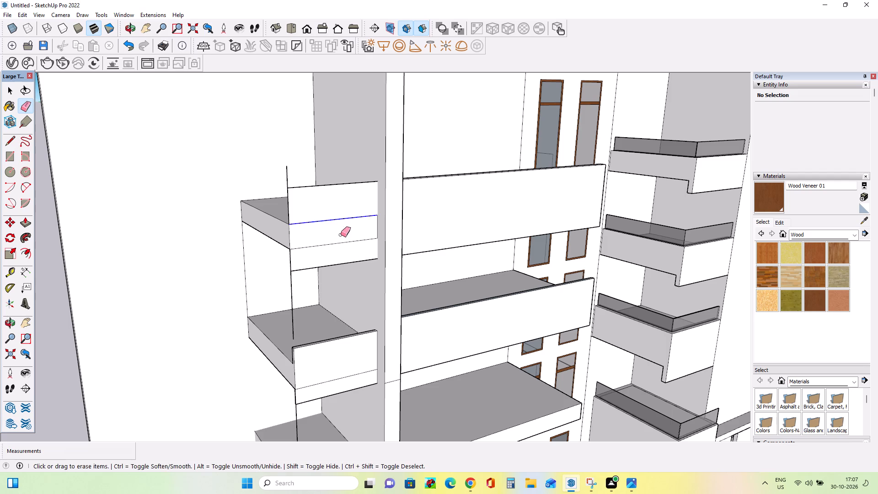
{"action": "left_click_drag", "start_coordinate": [341, 235], "coordinate": [341, 243]}
Draw a rectangle about 7' 9" by 12' 7" over the open top of the top ledge beyond the fin.
{"action": "middle_click_drag", "start_coordinate": [352, 265], "coordinate": [456, 331]}
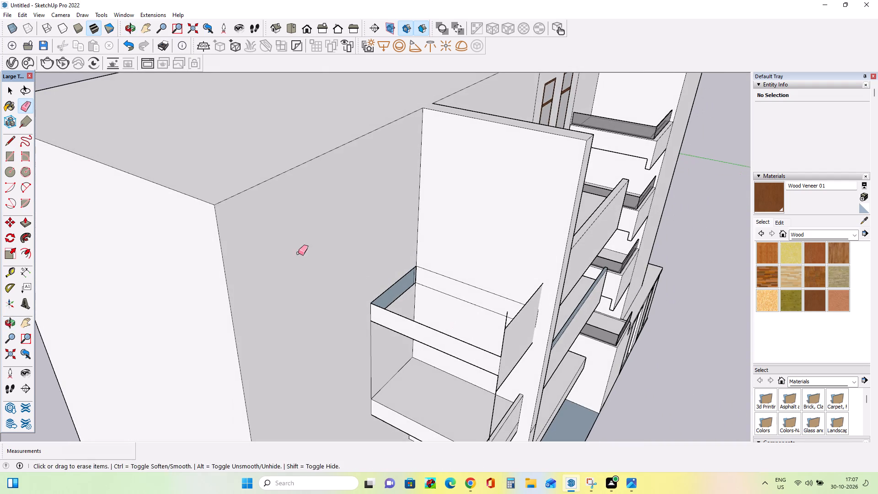
{"action": "left_click", "coordinate": [13, 154]}
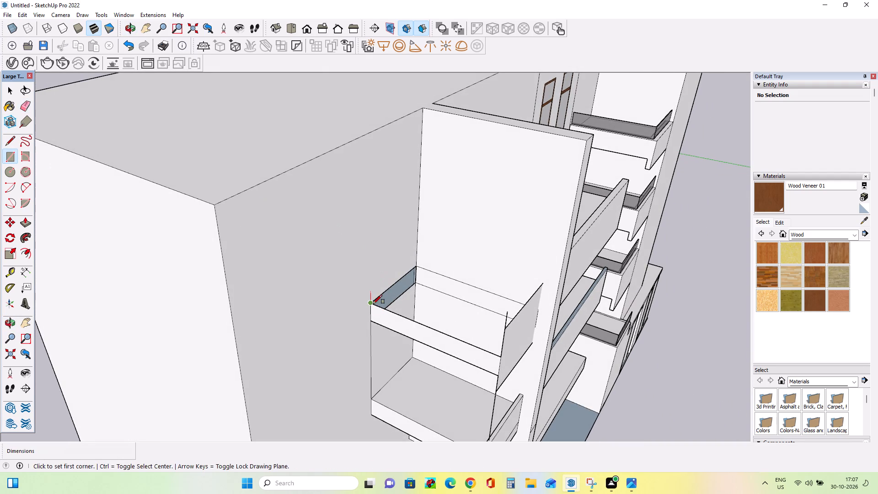
{"action": "left_click", "coordinate": [373, 304]}
{"action": "middle_click_drag", "start_coordinate": [524, 298], "coordinate": [585, 338]}
{"action": "scroll", "coordinate": [586, 323], "scroll_direction": "up", "scroll_amount": 2}
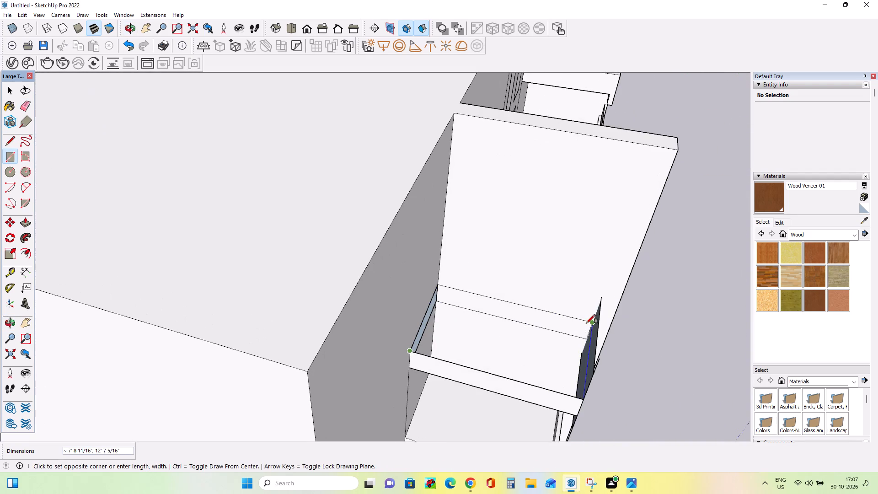
{"action": "left_click", "coordinate": [589, 324]}
Draw a rectangle across the open underside of the top ledge beyond the fin, from the back wall to the front panel.
{"action": "middle_click_drag", "start_coordinate": [536, 355], "coordinate": [401, 177]}
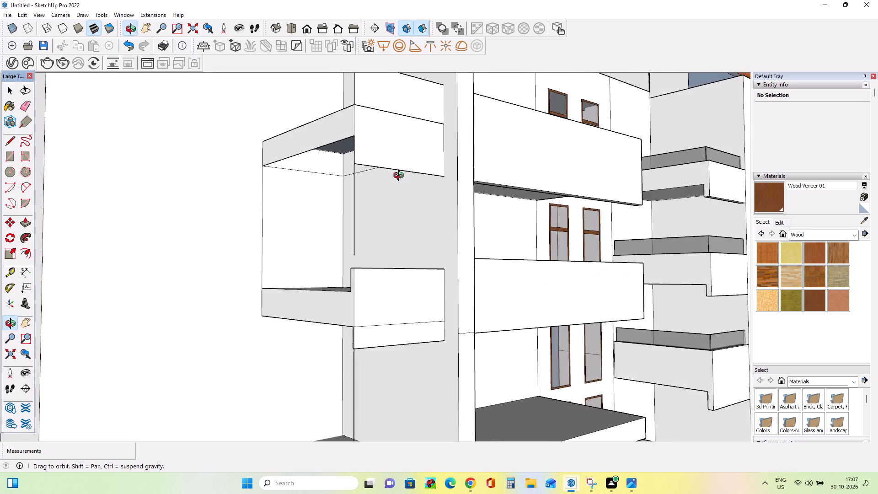
{"action": "middle_click_drag", "start_coordinate": [401, 177], "coordinate": [397, 155]}
{"action": "scroll", "coordinate": [355, 169], "scroll_direction": "up", "scroll_amount": 3}
{"action": "middle_click_drag", "start_coordinate": [318, 192], "coordinate": [395, 177]}
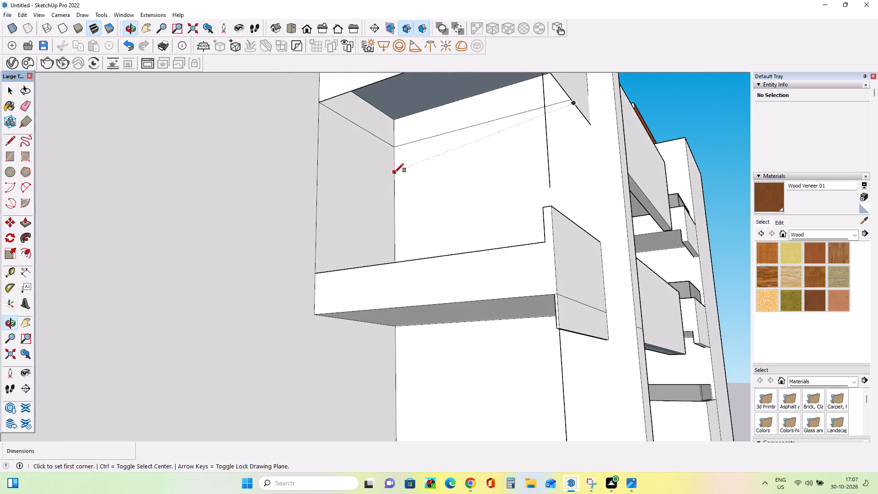
{"action": "left_click_drag", "start_coordinate": [396, 149], "coordinate": [413, 149]}
{"action": "scroll", "coordinate": [428, 150], "scroll_direction": "down", "scroll_amount": 4}
{"action": "middle_click_drag", "start_coordinate": [431, 148], "coordinate": [492, 199]}
{"action": "scroll", "coordinate": [492, 199], "scroll_direction": "down", "scroll_amount": 3}
{"action": "middle_click_drag", "start_coordinate": [553, 246], "coordinate": [576, 201]}
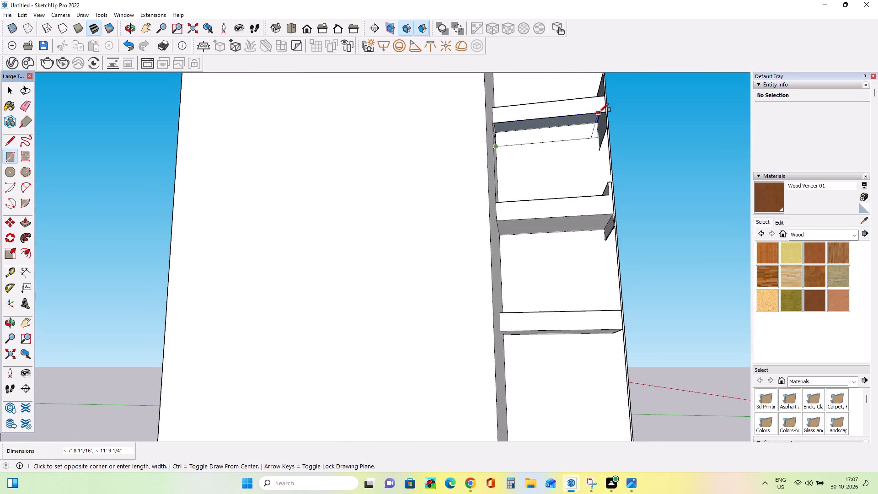
{"action": "left_click", "coordinate": [603, 114]}
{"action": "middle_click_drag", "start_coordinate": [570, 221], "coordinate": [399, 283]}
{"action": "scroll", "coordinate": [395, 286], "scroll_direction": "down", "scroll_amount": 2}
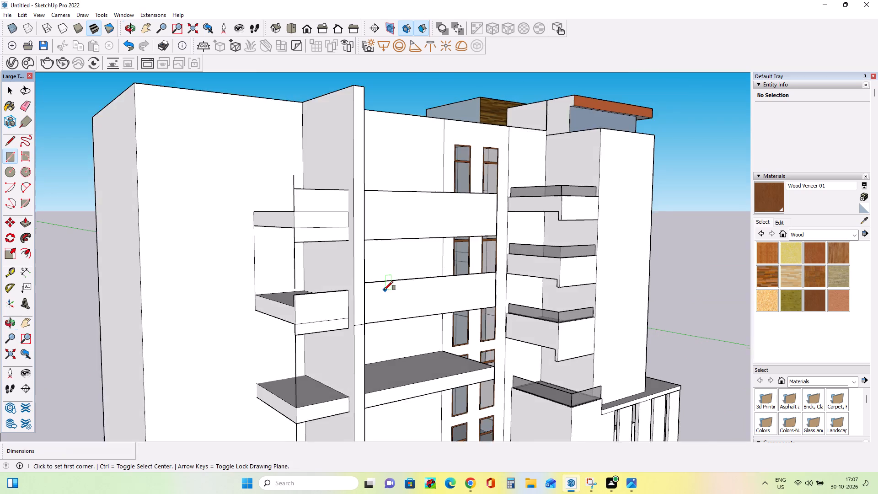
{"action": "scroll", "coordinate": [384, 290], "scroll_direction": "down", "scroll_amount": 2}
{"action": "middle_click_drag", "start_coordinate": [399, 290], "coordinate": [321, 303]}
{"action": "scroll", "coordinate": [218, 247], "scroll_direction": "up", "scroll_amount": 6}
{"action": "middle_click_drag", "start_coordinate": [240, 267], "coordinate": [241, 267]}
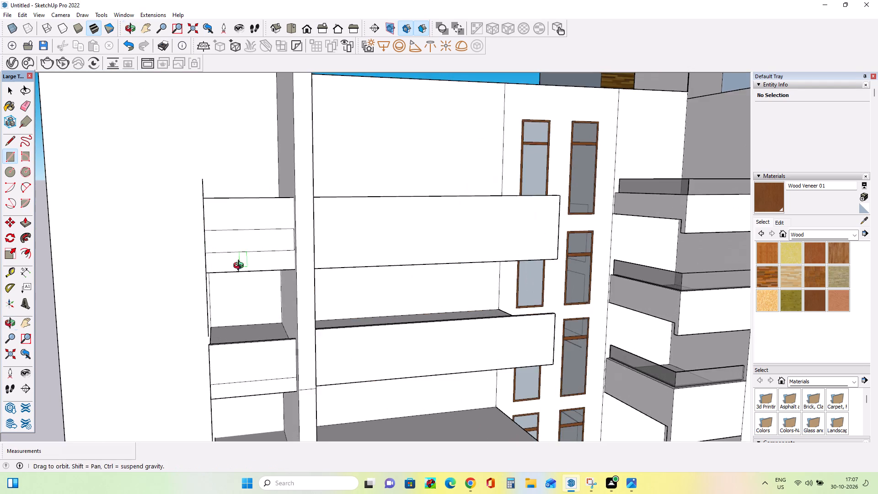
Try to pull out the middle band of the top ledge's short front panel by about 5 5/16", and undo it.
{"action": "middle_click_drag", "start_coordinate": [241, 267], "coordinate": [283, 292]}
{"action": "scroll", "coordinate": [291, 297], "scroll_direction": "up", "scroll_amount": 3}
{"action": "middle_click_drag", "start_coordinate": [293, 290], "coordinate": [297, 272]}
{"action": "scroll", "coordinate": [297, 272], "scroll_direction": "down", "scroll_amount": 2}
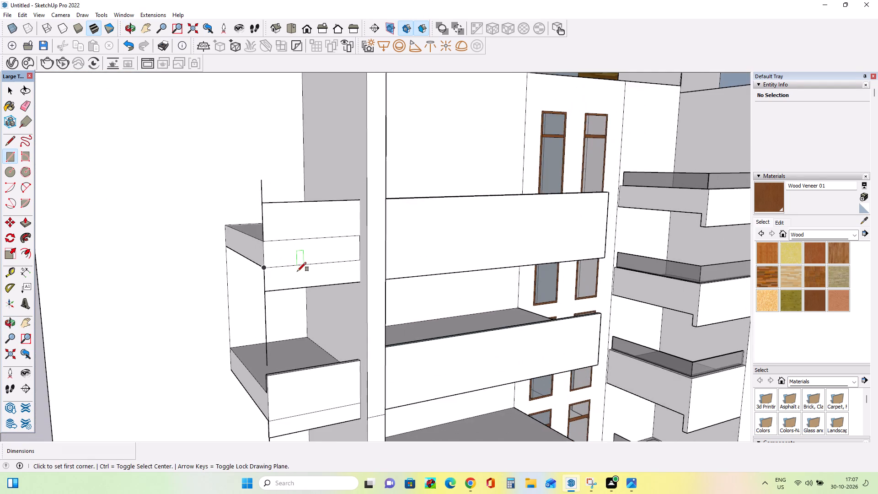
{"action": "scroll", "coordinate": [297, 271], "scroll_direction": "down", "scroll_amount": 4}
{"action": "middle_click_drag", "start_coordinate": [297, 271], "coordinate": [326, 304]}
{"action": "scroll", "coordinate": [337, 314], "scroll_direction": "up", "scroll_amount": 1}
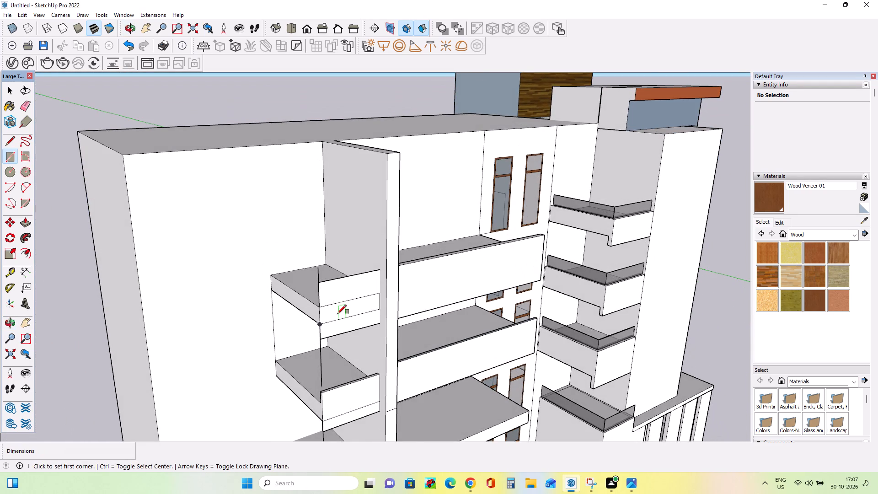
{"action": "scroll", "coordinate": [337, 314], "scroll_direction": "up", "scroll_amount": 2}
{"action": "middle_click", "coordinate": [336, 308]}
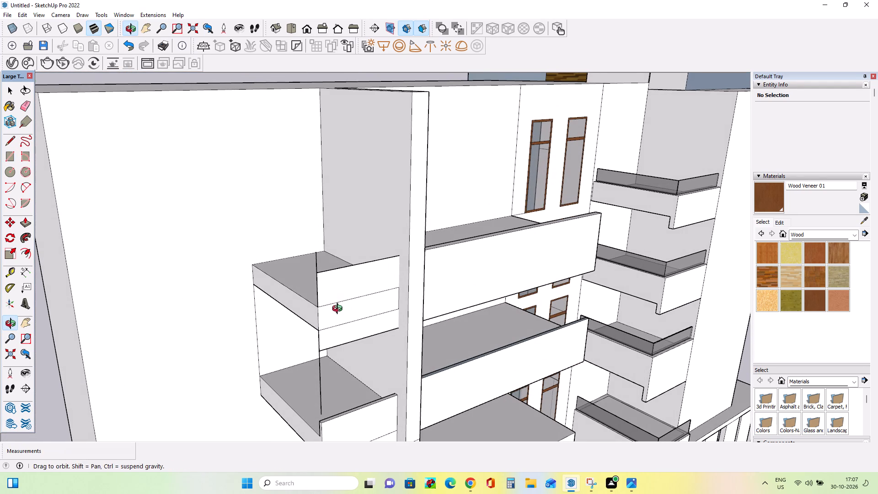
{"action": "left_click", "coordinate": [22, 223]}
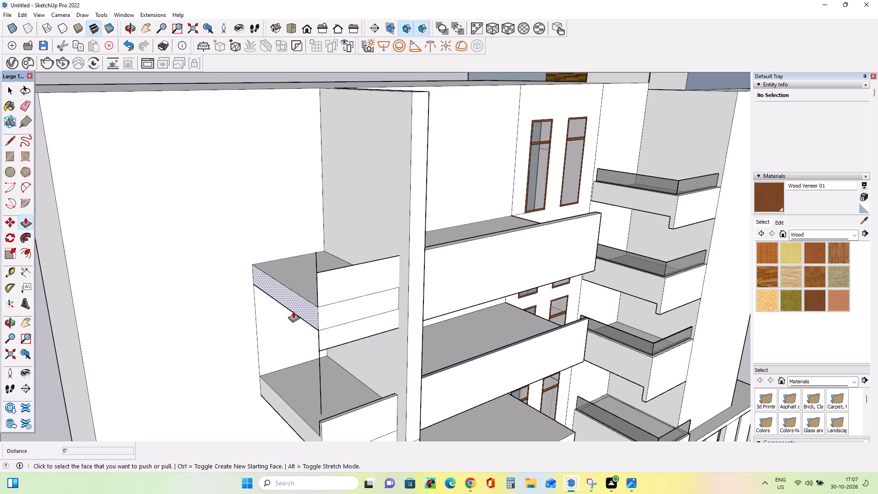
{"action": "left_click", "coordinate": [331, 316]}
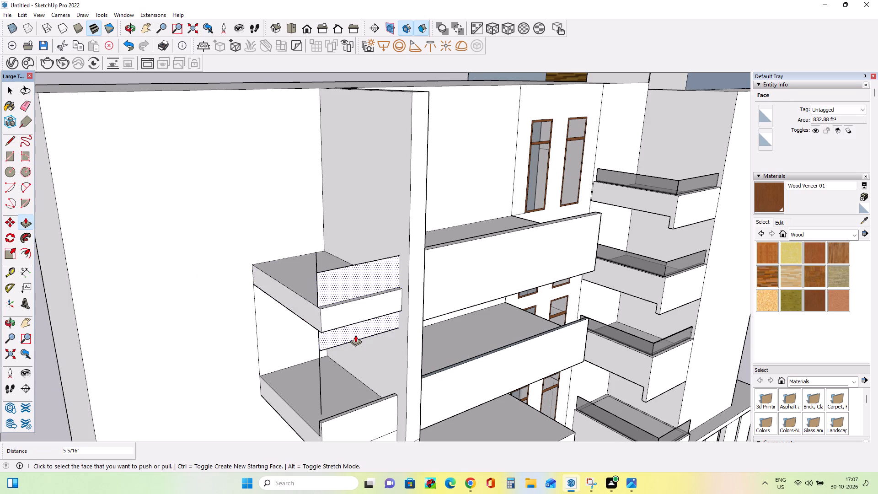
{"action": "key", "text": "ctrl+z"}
Erase the horizontal line across the front of the second ledge's short parapet panel beyond the fin.
{"action": "middle_click_drag", "start_coordinate": [361, 317], "coordinate": [352, 258]}
{"action": "scroll", "coordinate": [352, 258], "scroll_direction": "down", "scroll_amount": 8}
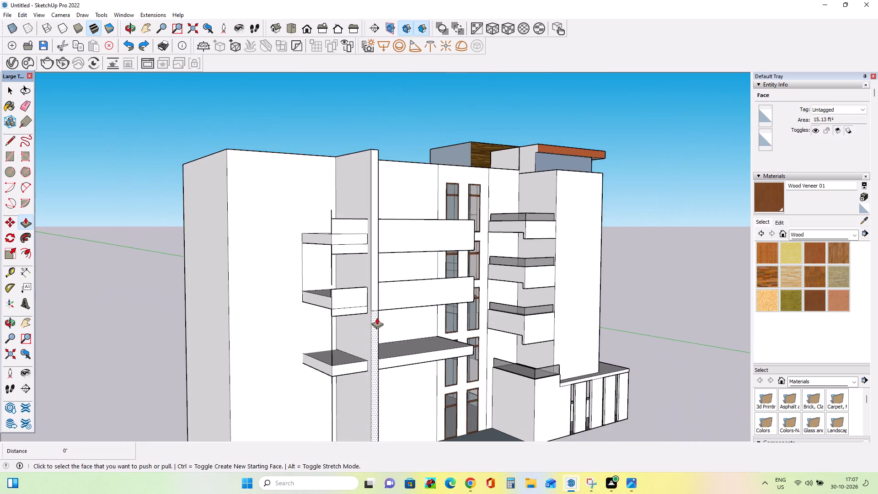
{"action": "scroll", "coordinate": [377, 317], "scroll_direction": "down", "scroll_amount": 3}
{"action": "scroll", "coordinate": [378, 383], "scroll_direction": "up", "scroll_amount": 8}
{"action": "middle_click_drag", "start_coordinate": [354, 364], "coordinate": [284, 363]}
{"action": "left_click", "coordinate": [27, 106]}
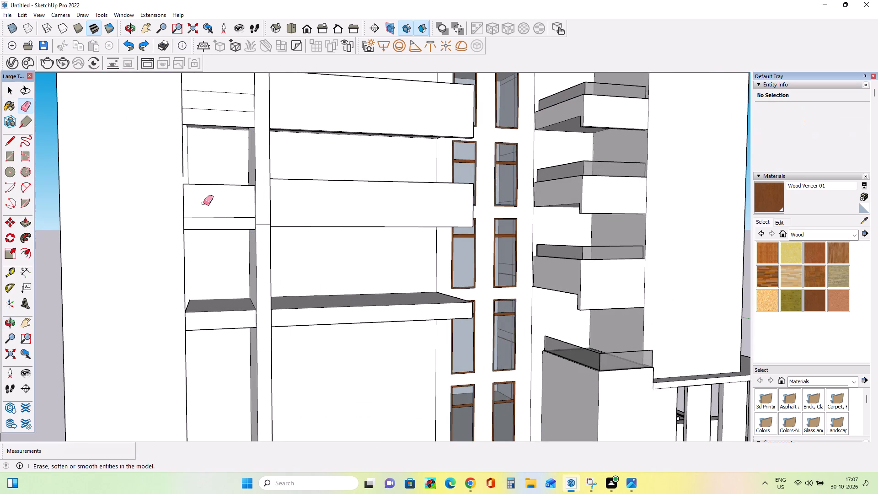
{"action": "left_click_drag", "start_coordinate": [207, 213], "coordinate": [208, 220]}
Draw a rectangle about 25' 4" by 1' 7" along the front edge of the lowest long ledge's top face.
{"action": "middle_click_drag", "start_coordinate": [263, 251], "coordinate": [430, 259]}
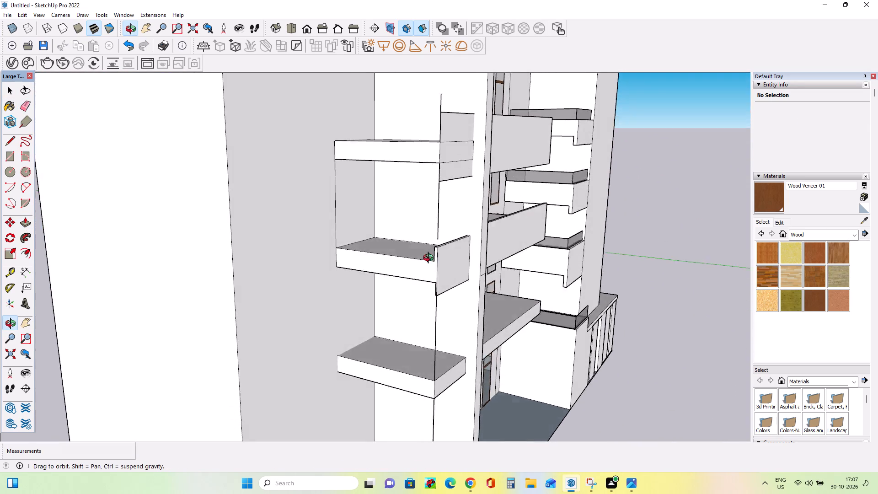
{"action": "middle_click_drag", "start_coordinate": [430, 259], "coordinate": [335, 236]}
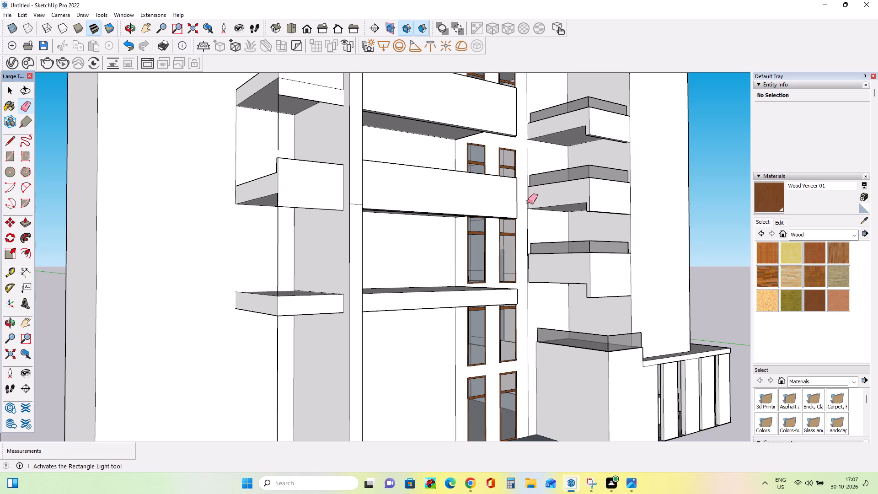
{"action": "middle_click_drag", "start_coordinate": [476, 178], "coordinate": [523, 111]}
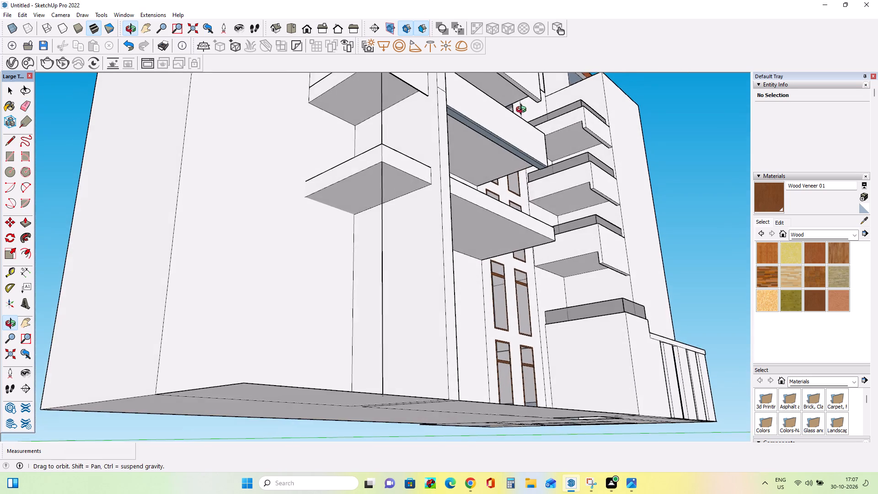
{"action": "middle_click_drag", "start_coordinate": [523, 111], "coordinate": [528, 128]}
{"action": "middle_click_drag", "start_coordinate": [484, 220], "coordinate": [404, 253]}
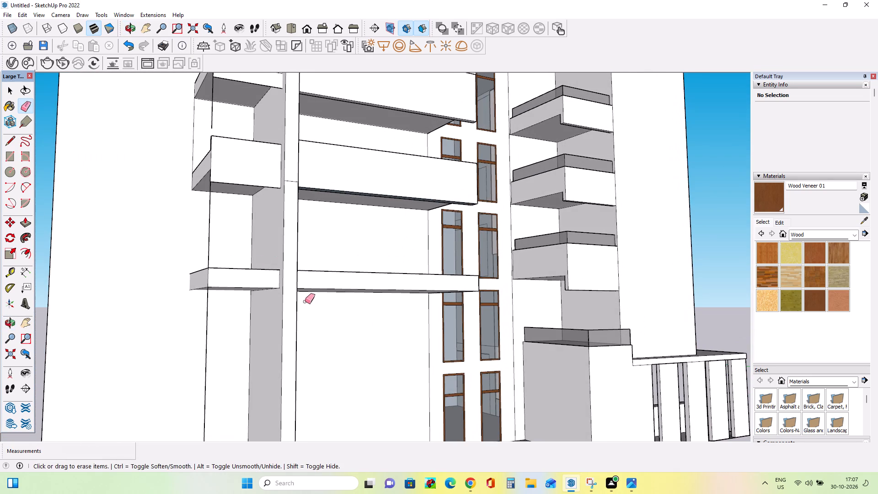
{"action": "middle_click_drag", "start_coordinate": [307, 285], "coordinate": [295, 290]}
{"action": "left_click", "coordinate": [12, 155]}
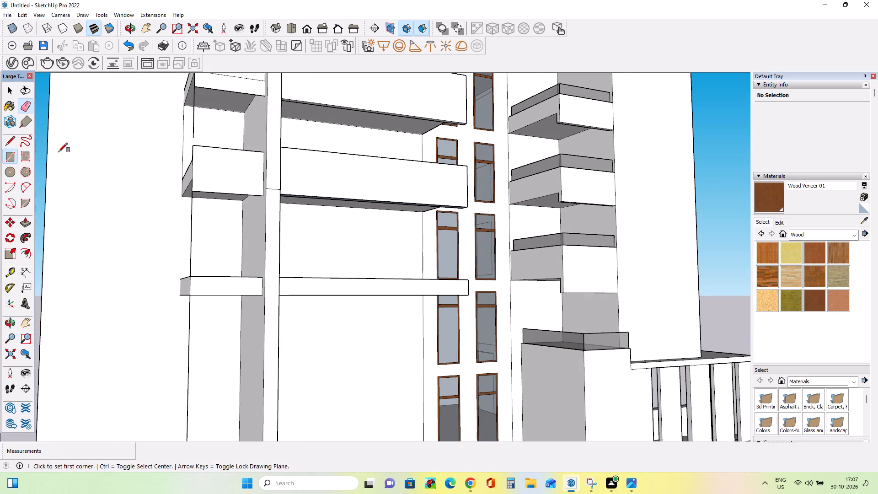
{"action": "middle_click_drag", "start_coordinate": [318, 171], "coordinate": [319, 199]}
{"action": "scroll", "coordinate": [302, 315], "scroll_direction": "up", "scroll_amount": 3}
{"action": "middle_click_drag", "start_coordinate": [305, 317], "coordinate": [137, 346]}
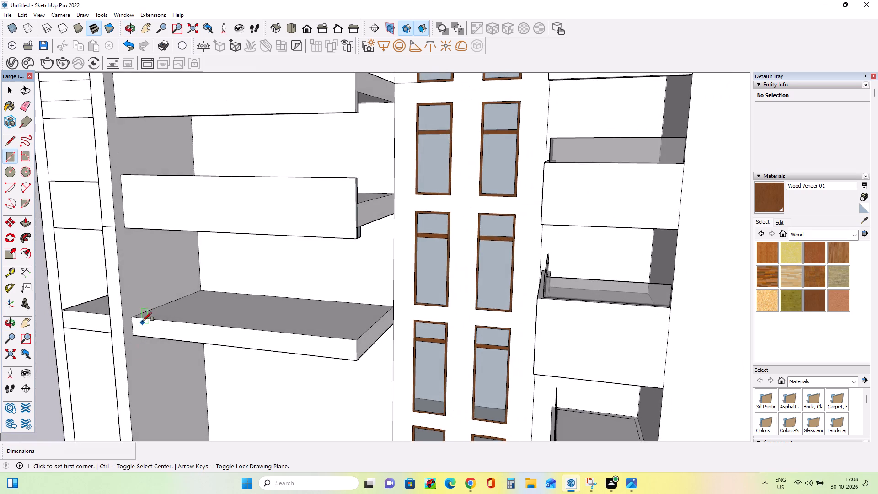
{"action": "scroll", "coordinate": [139, 321], "scroll_direction": "up", "scroll_amount": 2}
{"action": "left_click", "coordinate": [133, 314]}
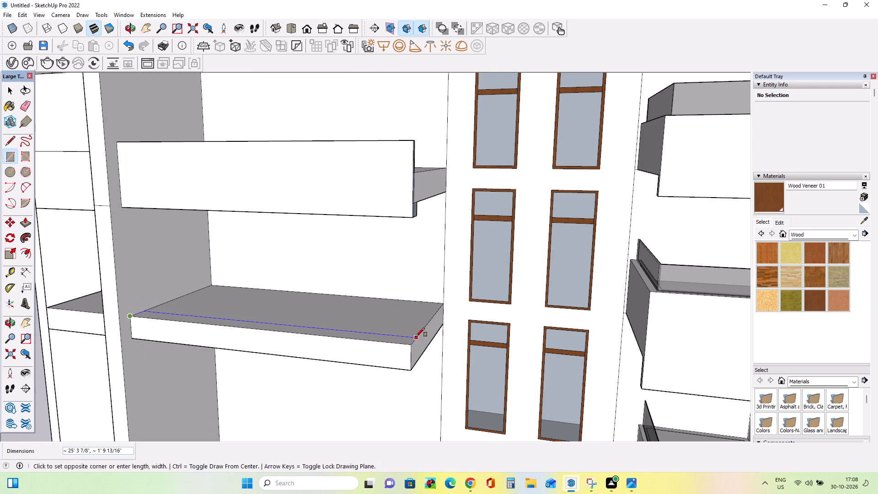
{"action": "left_click", "coordinate": [416, 338]}
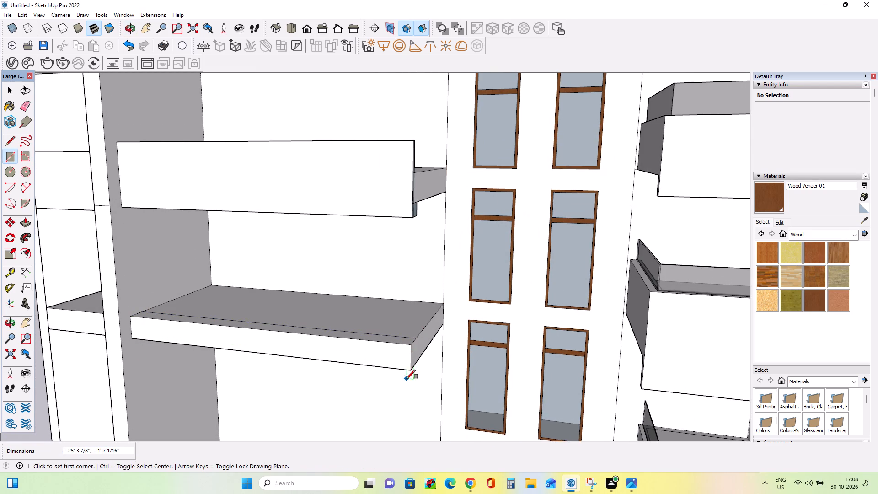
Draw a strip about 25' 4" by 1' along the front of the lowest long ledge's underside and pull it down about 1' 5 5/8".
{"action": "middle_click_drag", "start_coordinate": [409, 375], "coordinate": [478, 170]}
{"action": "left_click", "coordinate": [462, 219]}
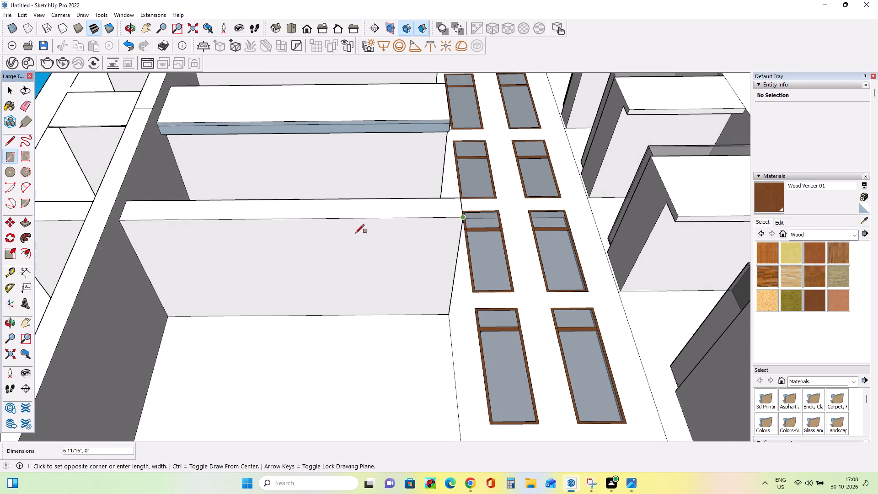
{"action": "left_click", "coordinate": [123, 230]}
{"action": "middle_click", "coordinate": [319, 249]}
{"action": "left_click", "coordinate": [25, 223]}
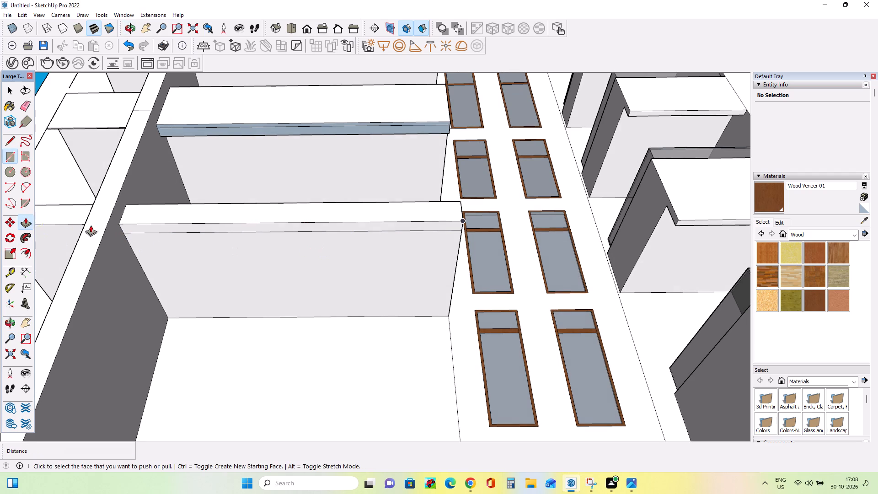
{"action": "left_click_drag", "start_coordinate": [181, 230], "coordinate": [180, 246]}
Thin the lowest long ledge's downward front lip by pushing its inner face about 6 1/4" toward the front.
{"action": "middle_click_drag", "start_coordinate": [395, 242], "coordinate": [150, 291]}
{"action": "scroll", "coordinate": [300, 293], "scroll_direction": "up", "scroll_amount": 3}
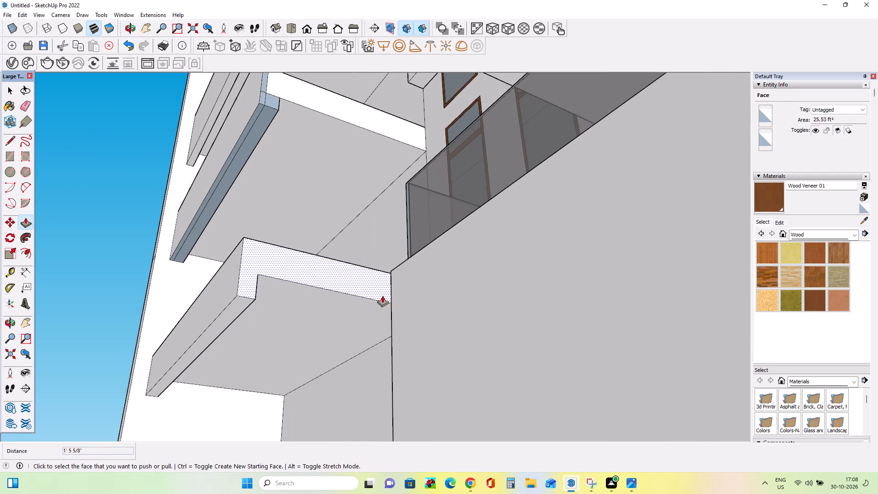
{"action": "middle_click_drag", "start_coordinate": [386, 295], "coordinate": [385, 322]}
{"action": "scroll", "coordinate": [297, 321], "scroll_direction": "up", "scroll_amount": 8}
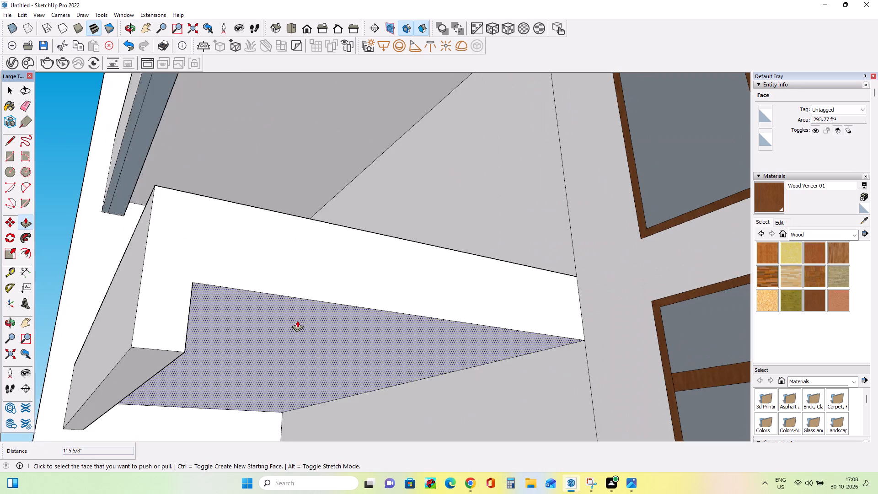
{"action": "middle_click_drag", "start_coordinate": [297, 320], "coordinate": [257, 320]}
{"action": "middle_click_drag", "start_coordinate": [248, 330], "coordinate": [197, 331]}
{"action": "left_click_drag", "start_coordinate": [204, 345], "coordinate": [194, 345]}
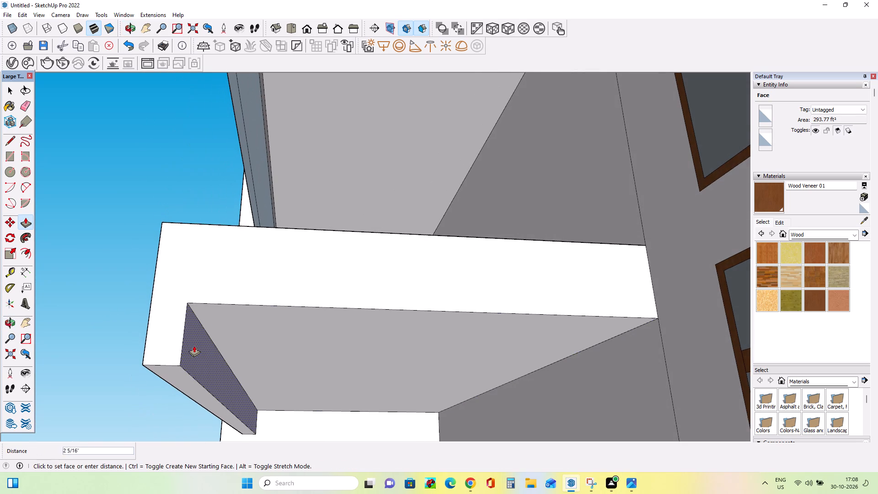
{"action": "left_click_drag", "start_coordinate": [194, 345], "coordinate": [183, 343]}
Pull the front strip on top of the lowest long ledge up about 3' 3" into a parapet.
{"action": "middle_click_drag", "start_coordinate": [277, 338], "coordinate": [497, 442]}
{"action": "scroll", "coordinate": [476, 440], "scroll_direction": "down", "scroll_amount": 3}
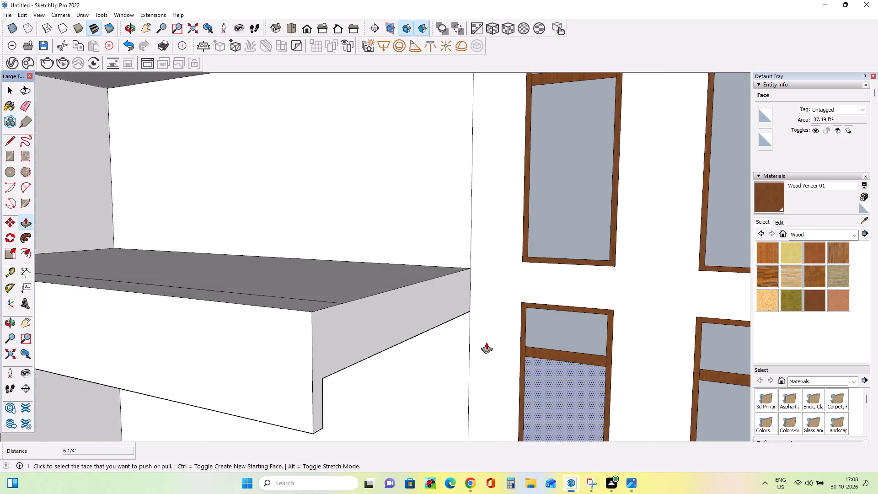
{"action": "scroll", "coordinate": [476, 322], "scroll_direction": "down", "scroll_amount": 5}
{"action": "middle_click_drag", "start_coordinate": [480, 333], "coordinate": [477, 404]}
{"action": "left_click_drag", "start_coordinate": [375, 349], "coordinate": [380, 329]}
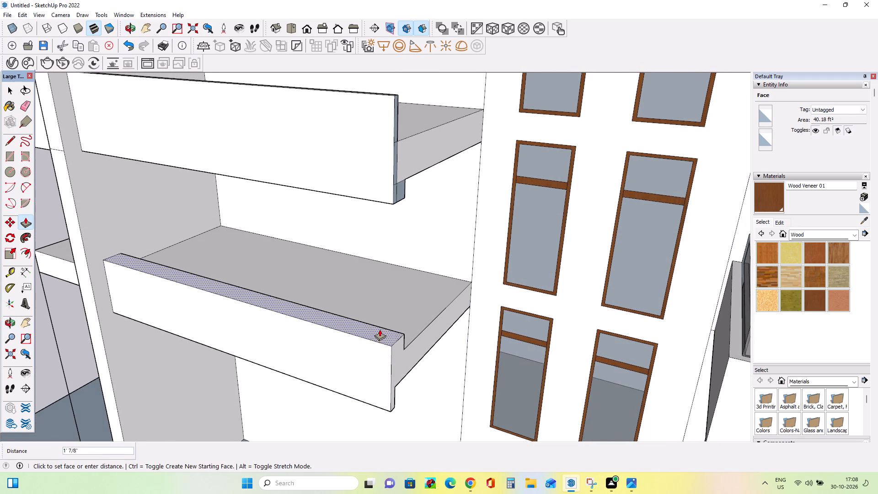
{"action": "left_click_drag", "start_coordinate": [380, 329], "coordinate": [388, 301]}
Thin the lowest long ledge's parapet by pushing its inner face about 1' toward the front.
{"action": "middle_click_drag", "start_coordinate": [493, 309], "coordinate": [367, 341]}
{"action": "scroll", "coordinate": [371, 333], "scroll_direction": "up", "scroll_amount": 4}
{"action": "middle_click_drag", "start_coordinate": [447, 332], "coordinate": [484, 352]}
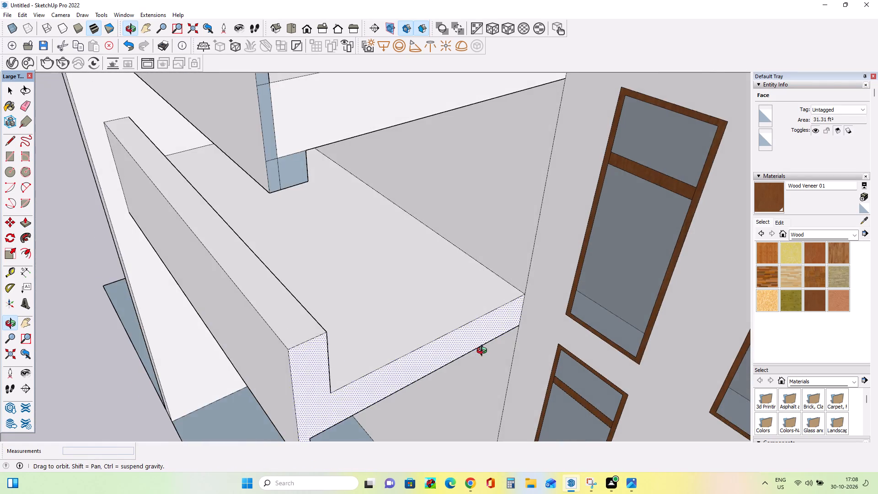
{"action": "middle_click_drag", "start_coordinate": [484, 352], "coordinate": [483, 352]}
{"action": "scroll", "coordinate": [440, 330], "scroll_direction": "up", "scroll_amount": 5}
{"action": "middle_click_drag", "start_coordinate": [439, 328], "coordinate": [357, 349]}
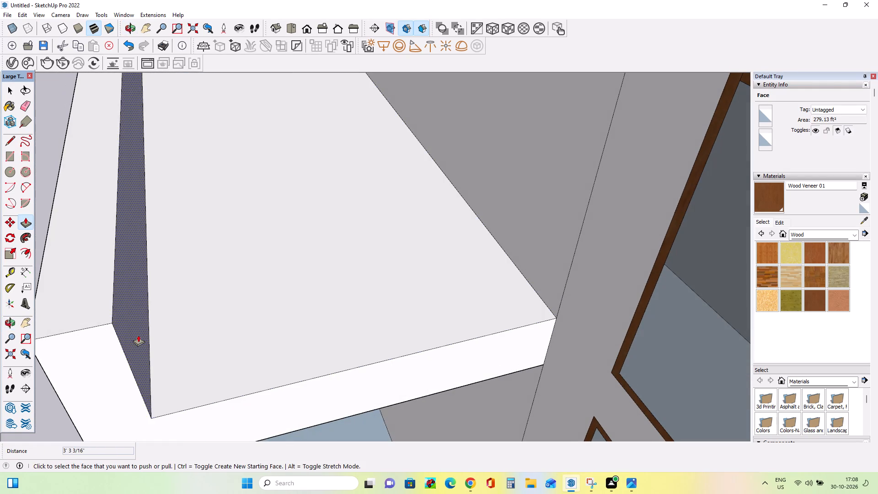
{"action": "left_click_drag", "start_coordinate": [138, 335], "coordinate": [93, 335]}
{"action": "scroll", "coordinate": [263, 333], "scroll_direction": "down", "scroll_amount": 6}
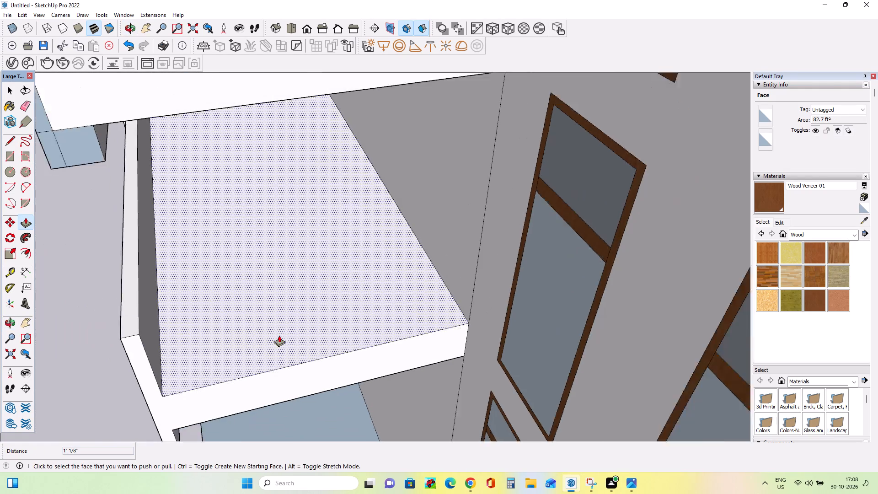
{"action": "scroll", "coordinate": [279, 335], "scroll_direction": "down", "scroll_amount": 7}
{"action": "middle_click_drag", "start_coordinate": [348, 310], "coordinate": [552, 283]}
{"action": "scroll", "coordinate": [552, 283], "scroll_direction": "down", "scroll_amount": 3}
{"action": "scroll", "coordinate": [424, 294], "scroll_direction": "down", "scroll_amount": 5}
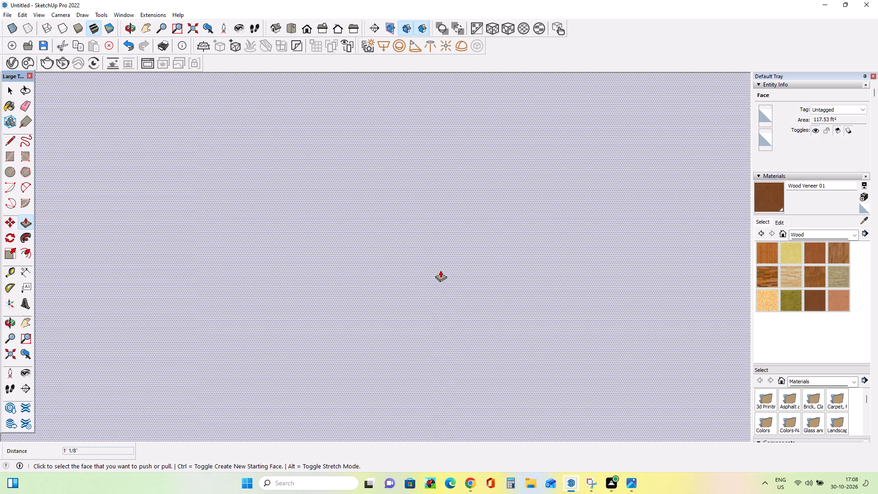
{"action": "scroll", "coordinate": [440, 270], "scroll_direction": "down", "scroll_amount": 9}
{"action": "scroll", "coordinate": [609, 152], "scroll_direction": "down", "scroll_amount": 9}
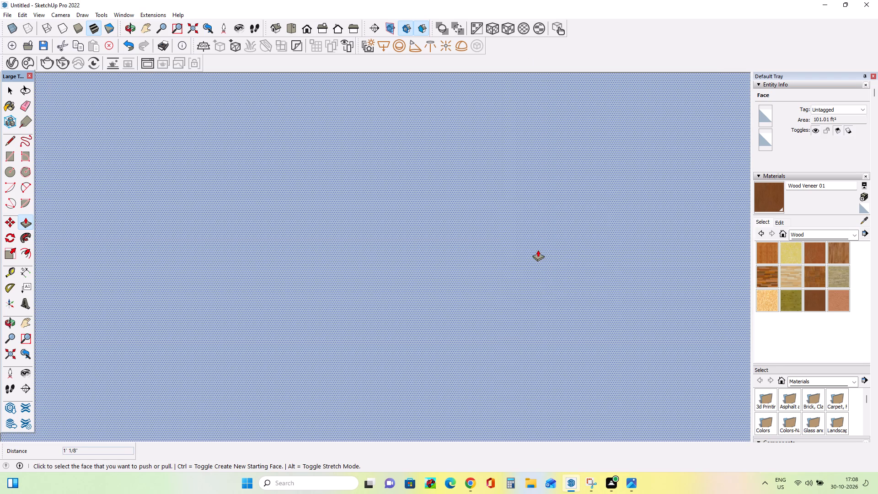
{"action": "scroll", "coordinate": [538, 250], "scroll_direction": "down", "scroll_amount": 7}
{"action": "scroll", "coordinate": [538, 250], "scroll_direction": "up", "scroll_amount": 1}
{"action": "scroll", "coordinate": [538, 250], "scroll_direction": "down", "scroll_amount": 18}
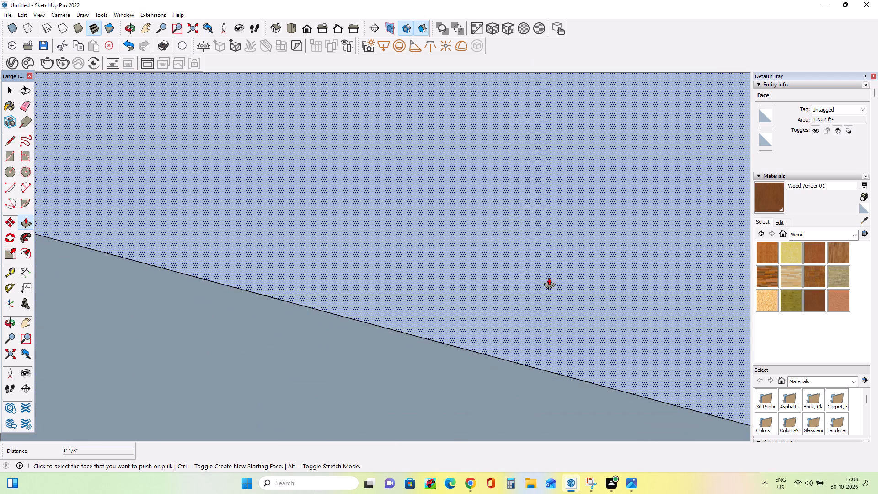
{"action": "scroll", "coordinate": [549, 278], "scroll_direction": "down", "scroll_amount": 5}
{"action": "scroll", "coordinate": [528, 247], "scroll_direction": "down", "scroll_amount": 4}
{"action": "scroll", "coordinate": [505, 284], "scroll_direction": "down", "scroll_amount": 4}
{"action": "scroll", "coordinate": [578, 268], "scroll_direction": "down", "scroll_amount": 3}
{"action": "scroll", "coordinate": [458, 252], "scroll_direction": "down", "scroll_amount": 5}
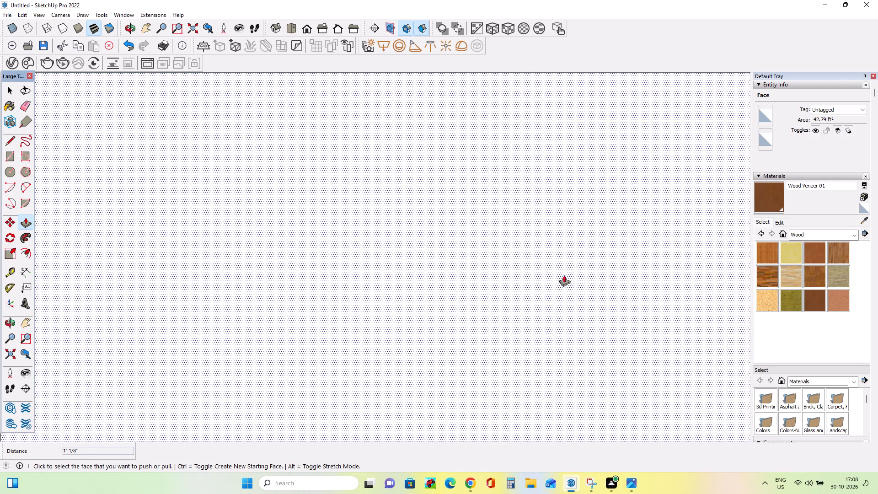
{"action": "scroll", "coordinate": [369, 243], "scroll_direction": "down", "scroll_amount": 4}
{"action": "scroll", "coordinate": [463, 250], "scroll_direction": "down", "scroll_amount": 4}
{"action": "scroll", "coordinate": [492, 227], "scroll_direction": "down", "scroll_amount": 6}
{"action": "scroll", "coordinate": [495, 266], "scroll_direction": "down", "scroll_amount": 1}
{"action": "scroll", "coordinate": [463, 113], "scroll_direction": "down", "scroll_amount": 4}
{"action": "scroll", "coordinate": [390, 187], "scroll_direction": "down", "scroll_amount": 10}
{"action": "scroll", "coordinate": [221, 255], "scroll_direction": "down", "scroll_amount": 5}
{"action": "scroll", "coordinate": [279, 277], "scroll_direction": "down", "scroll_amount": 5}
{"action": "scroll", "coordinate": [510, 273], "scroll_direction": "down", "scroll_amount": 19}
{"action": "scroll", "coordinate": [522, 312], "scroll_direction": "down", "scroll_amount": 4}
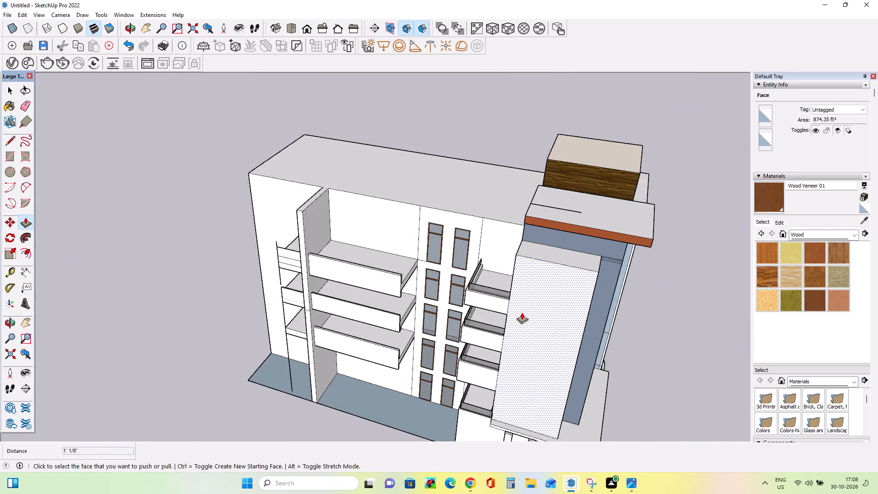
Lower the top of the lowest long ledge's parapet by about 11".
{"action": "middle_click_drag", "start_coordinate": [455, 281], "coordinate": [518, 188]}
{"action": "scroll", "coordinate": [237, 401], "scroll_direction": "up", "scroll_amount": 5}
{"action": "middle_click_drag", "start_coordinate": [369, 353], "coordinate": [428, 327]}
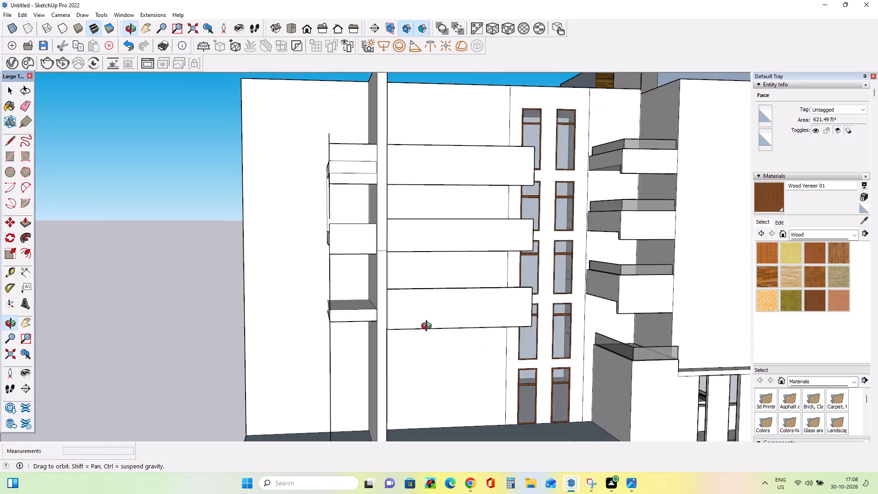
{"action": "middle_click_drag", "start_coordinate": [428, 327], "coordinate": [459, 324]}
{"action": "scroll", "coordinate": [386, 322], "scroll_direction": "up", "scroll_amount": 3}
{"action": "middle_click_drag", "start_coordinate": [386, 322], "coordinate": [391, 328]}
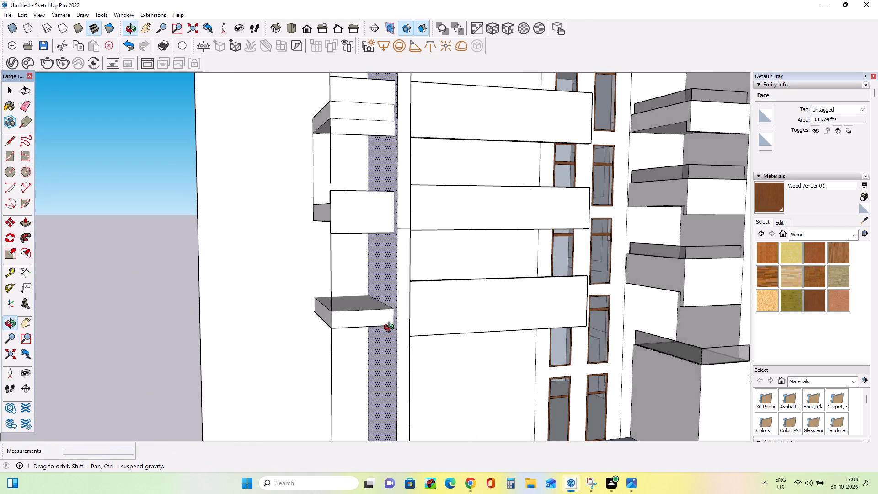
{"action": "middle_click_drag", "start_coordinate": [391, 328], "coordinate": [322, 372]}
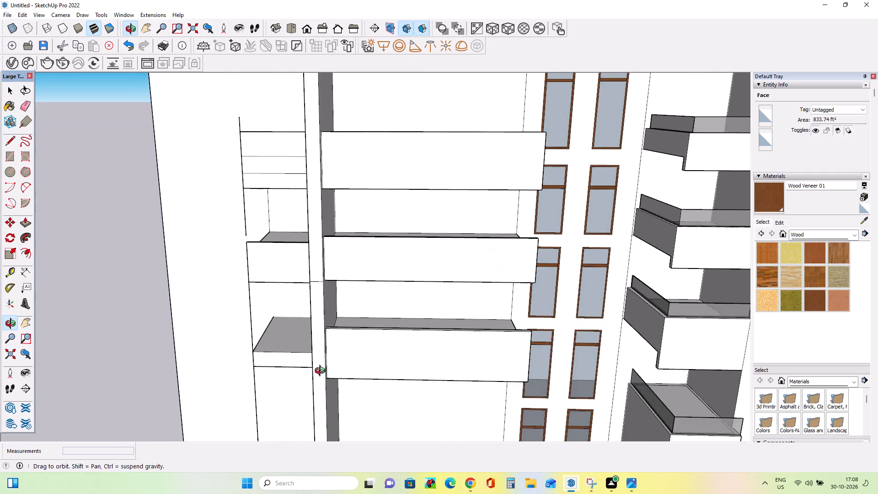
{"action": "middle_click_drag", "start_coordinate": [322, 372], "coordinate": [365, 359]}
{"action": "scroll", "coordinate": [418, 316], "scroll_direction": "up", "scroll_amount": 4}
{"action": "middle_click_drag", "start_coordinate": [419, 314], "coordinate": [371, 379]}
{"action": "left_click_drag", "start_coordinate": [371, 360], "coordinate": [371, 368]}
{"action": "middle_click_drag", "start_coordinate": [421, 361], "coordinate": [223, 263]}
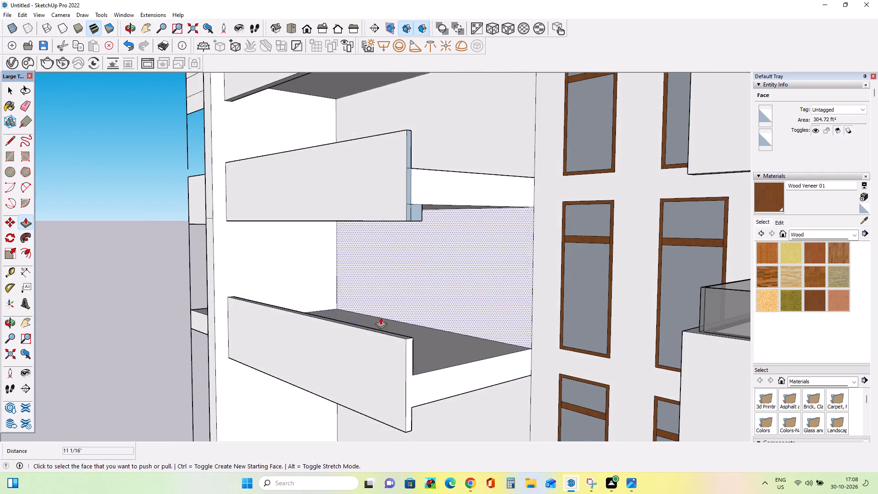
Lower the top of the lowest long ledge's parapet by about another 10".
{"action": "scroll", "coordinate": [394, 337], "scroll_direction": "up", "scroll_amount": 4}
{"action": "left_click_drag", "start_coordinate": [408, 338], "coordinate": [408, 352]}
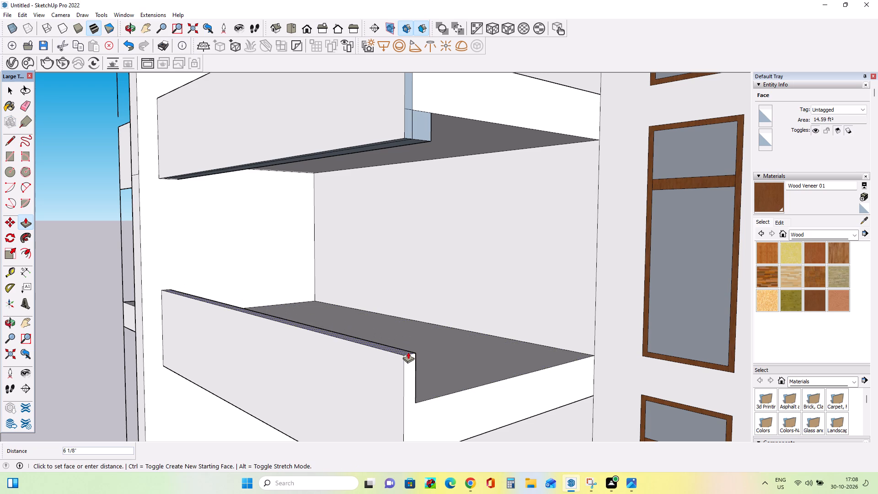
{"action": "left_click_drag", "start_coordinate": [408, 352], "coordinate": [407, 360]}
Lower the top of the middle long ledge's parapet by about 1'.
{"action": "middle_click_drag", "start_coordinate": [434, 351], "coordinate": [450, 407]}
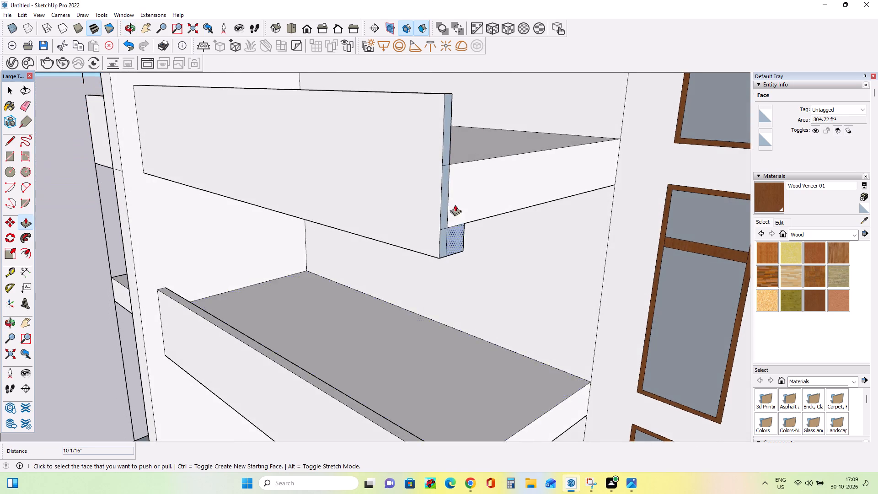
{"action": "scroll", "coordinate": [443, 263], "scroll_direction": "down", "scroll_amount": 3}
{"action": "middle_click_drag", "start_coordinate": [446, 169], "coordinate": [447, 266]}
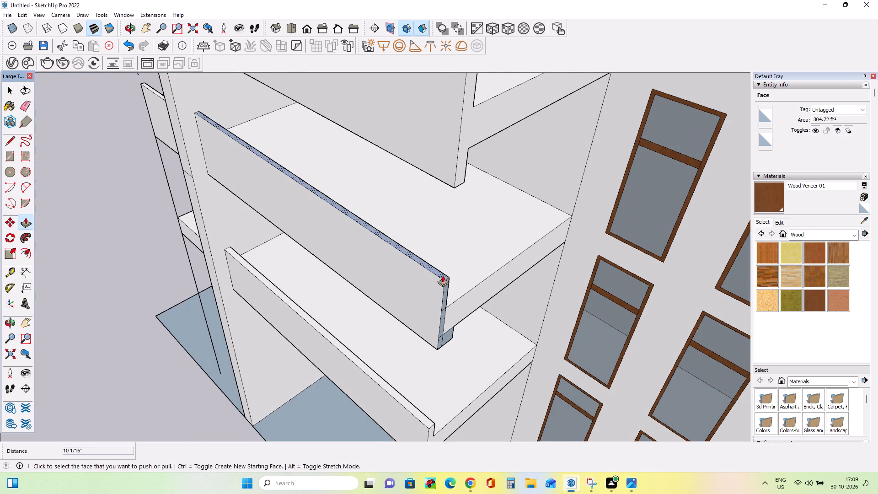
{"action": "left_click_drag", "start_coordinate": [443, 278], "coordinate": [441, 292]}
Lower the top of the middle short ledge's parapet, on the other side of the fin, by about 11 1/2".
{"action": "middle_click_drag", "start_coordinate": [380, 318], "coordinate": [512, 220]}
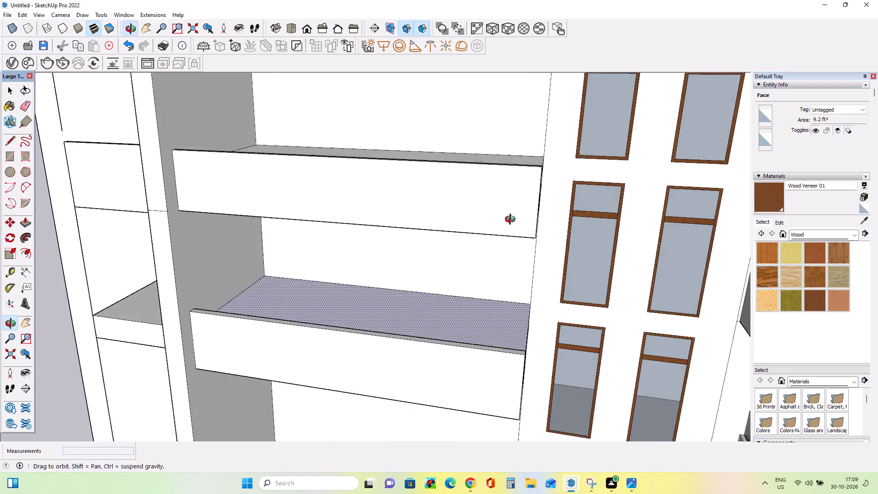
{"action": "middle_click_drag", "start_coordinate": [512, 220], "coordinate": [680, 250]}
{"action": "middle_click_drag", "start_coordinate": [402, 268], "coordinate": [447, 320]}
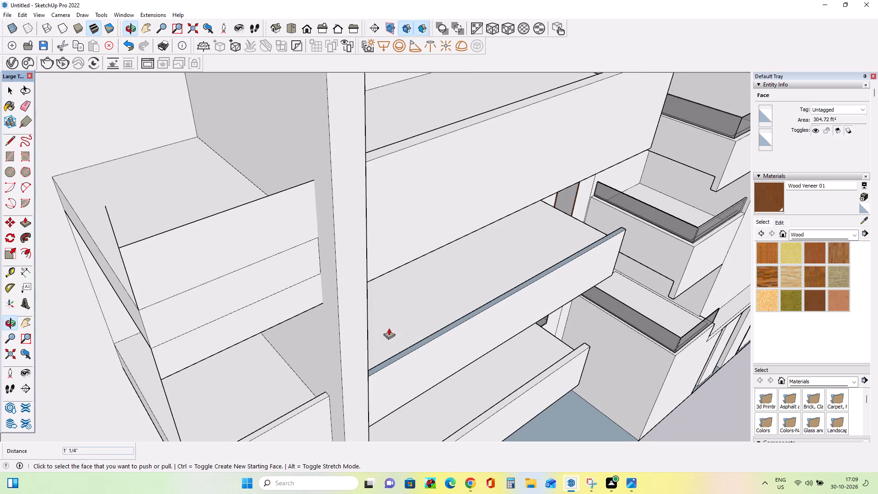
{"action": "left_click_drag", "start_coordinate": [317, 397], "coordinate": [321, 408]}
Lower the top of the uppermost long ledge's parapet by about 3".
{"action": "middle_click_drag", "start_coordinate": [333, 382], "coordinate": [332, 375]}
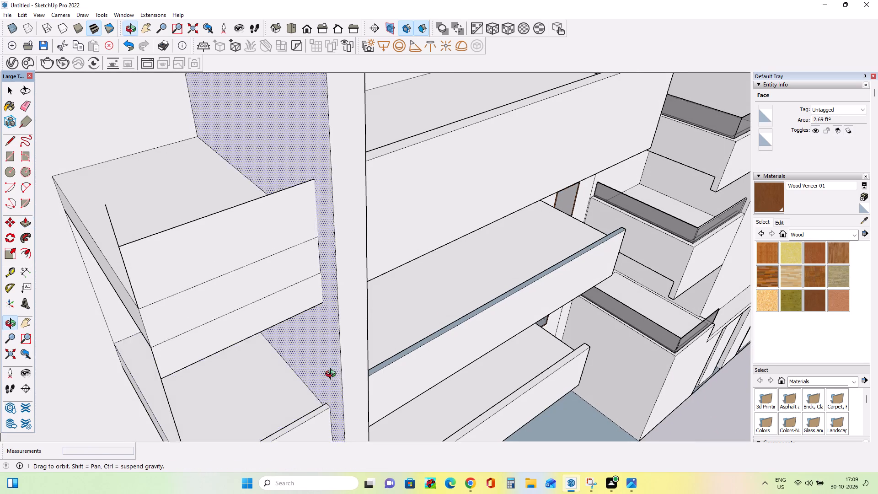
{"action": "middle_click_drag", "start_coordinate": [332, 375], "coordinate": [312, 280]}
{"action": "middle_click_drag", "start_coordinate": [378, 321], "coordinate": [309, 305]}
{"action": "scroll", "coordinate": [309, 305], "scroll_direction": "down", "scroll_amount": 5}
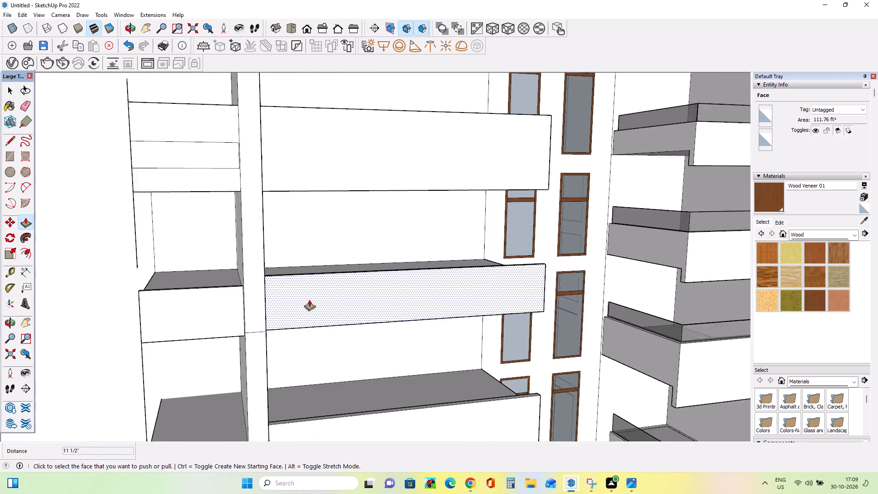
{"action": "scroll", "coordinate": [309, 300], "scroll_direction": "down", "scroll_amount": 5}
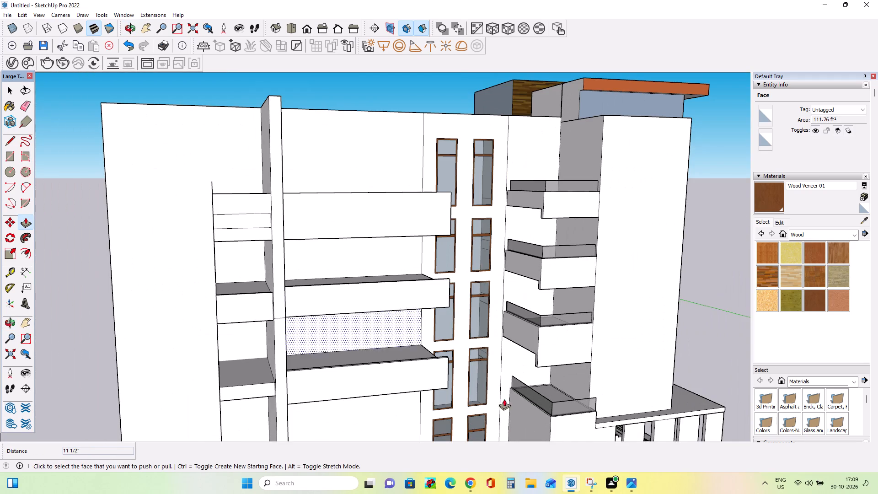
{"action": "middle_click_drag", "start_coordinate": [332, 352], "coordinate": [320, 403]}
{"action": "scroll", "coordinate": [247, 250], "scroll_direction": "up", "scroll_amount": 4}
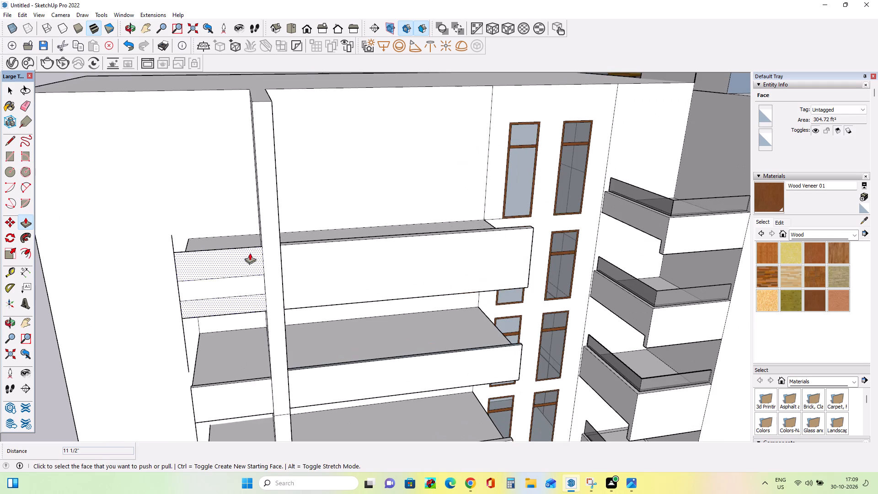
{"action": "middle_click_drag", "start_coordinate": [254, 273], "coordinate": [258, 290]}
{"action": "middle_click_drag", "start_coordinate": [287, 321], "coordinate": [291, 340]}
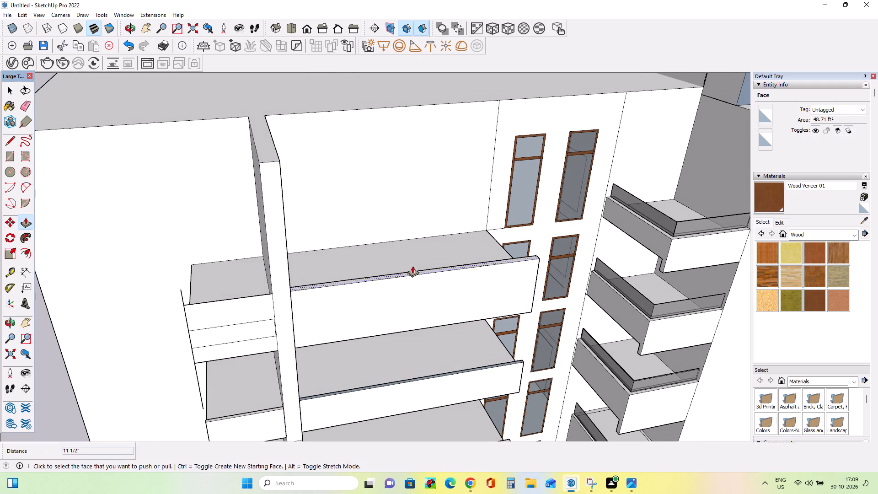
{"action": "middle_click_drag", "start_coordinate": [407, 263], "coordinate": [421, 184]}
{"action": "scroll", "coordinate": [421, 184], "scroll_direction": "down", "scroll_amount": 6}
{"action": "middle_click_drag", "start_coordinate": [463, 238], "coordinate": [293, 365]}
{"action": "scroll", "coordinate": [335, 272], "scroll_direction": "up", "scroll_amount": 4}
{"action": "left_click", "coordinate": [355, 287]}
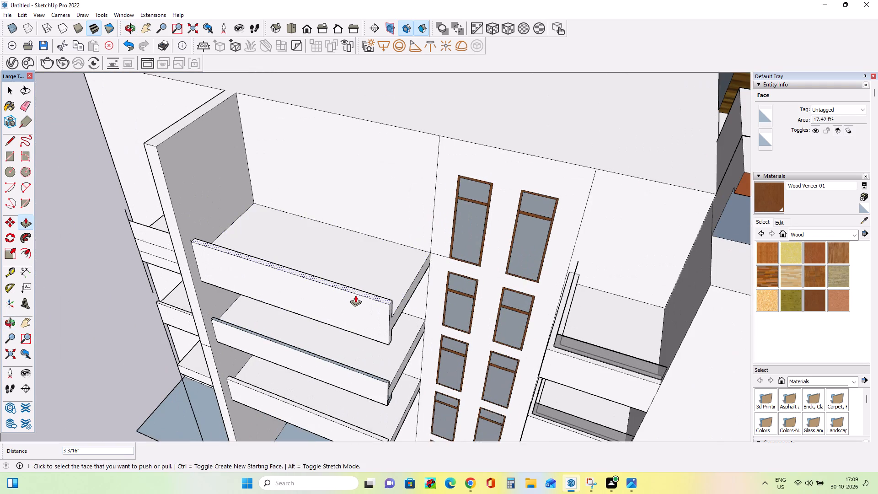
Draw a horizontal rectangle about 1' 4" by 24' 2" on the back wall below the lowest long ledge.
{"action": "middle_click_drag", "start_coordinate": [387, 326], "coordinate": [406, 254]}
{"action": "scroll", "coordinate": [406, 254], "scroll_direction": "down", "scroll_amount": 12}
{"action": "middle_click_drag", "start_coordinate": [412, 378], "coordinate": [422, 310]}
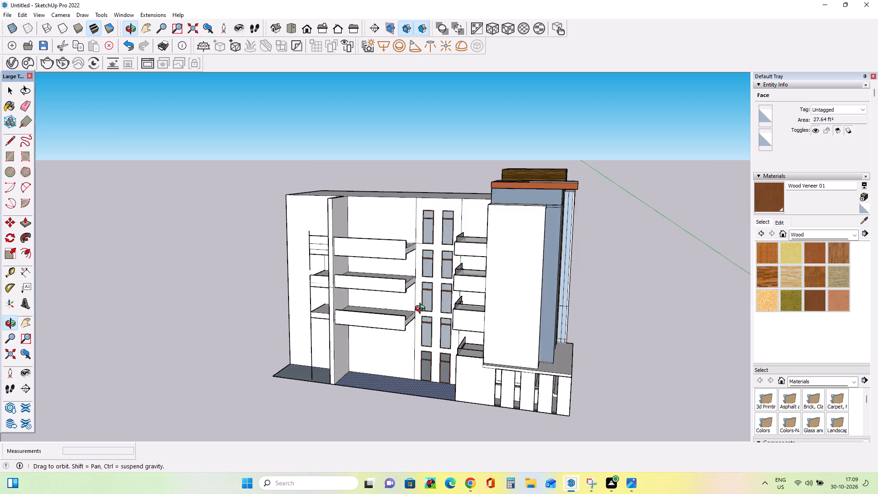
{"action": "middle_click_drag", "start_coordinate": [422, 310], "coordinate": [466, 270]}
{"action": "scroll", "coordinate": [332, 387], "scroll_direction": "up", "scroll_amount": 5}
{"action": "middle_click_drag", "start_coordinate": [405, 376], "coordinate": [407, 390]}
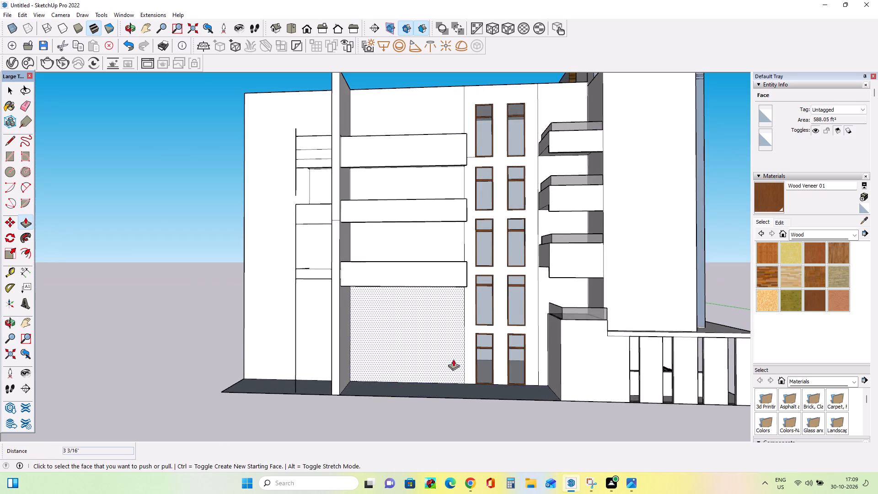
{"action": "scroll", "coordinate": [461, 355], "scroll_direction": "up", "scroll_amount": 3}
{"action": "middle_click_drag", "start_coordinate": [463, 350], "coordinate": [477, 350]}
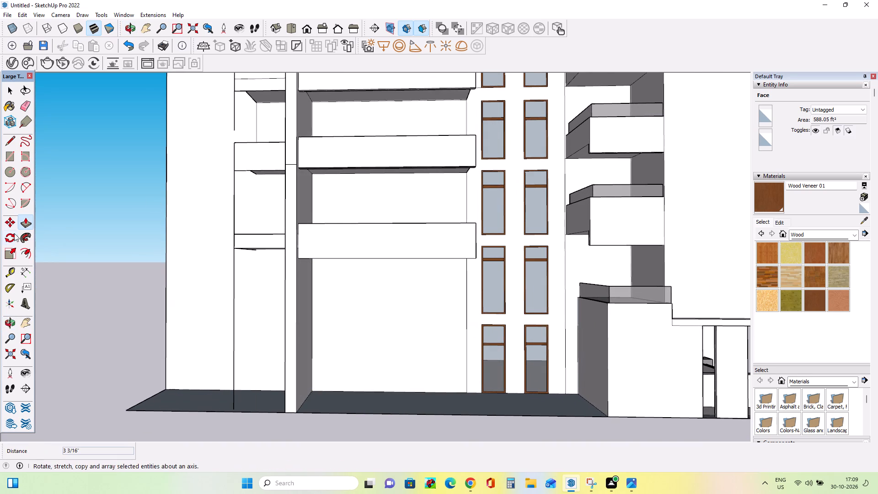
{"action": "left_click", "coordinate": [11, 160]}
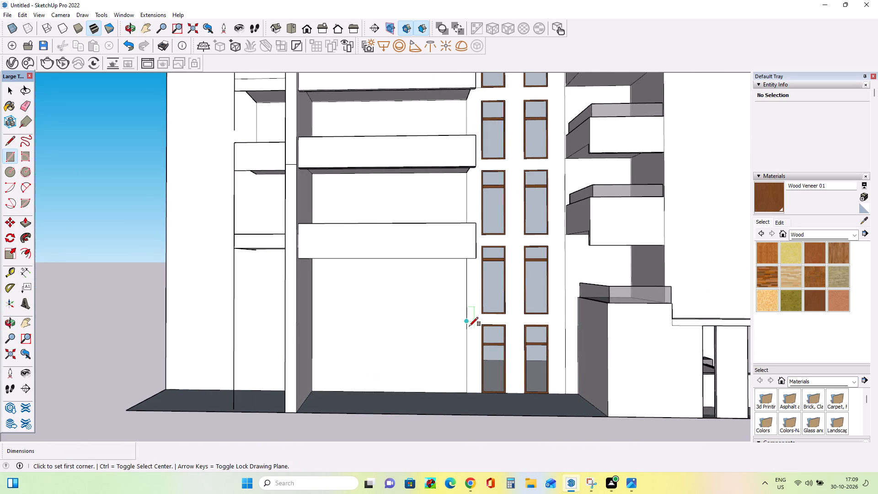
{"action": "left_click", "coordinate": [467, 313]}
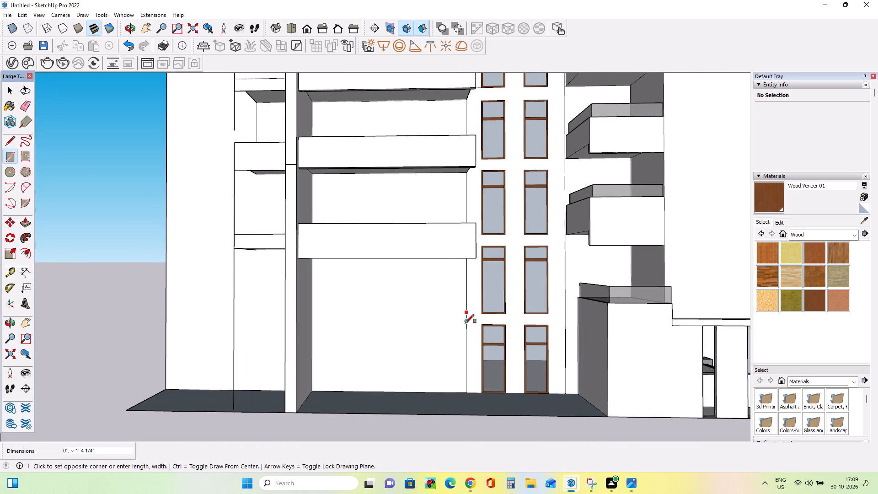
{"action": "left_click", "coordinate": [319, 327]}
Pull the new rectangle about 11' 7 1/2" out from the back wall to form another long ledge.
{"action": "middle_click_drag", "start_coordinate": [354, 355], "coordinate": [376, 374]}
{"action": "left_click", "coordinate": [21, 225]}
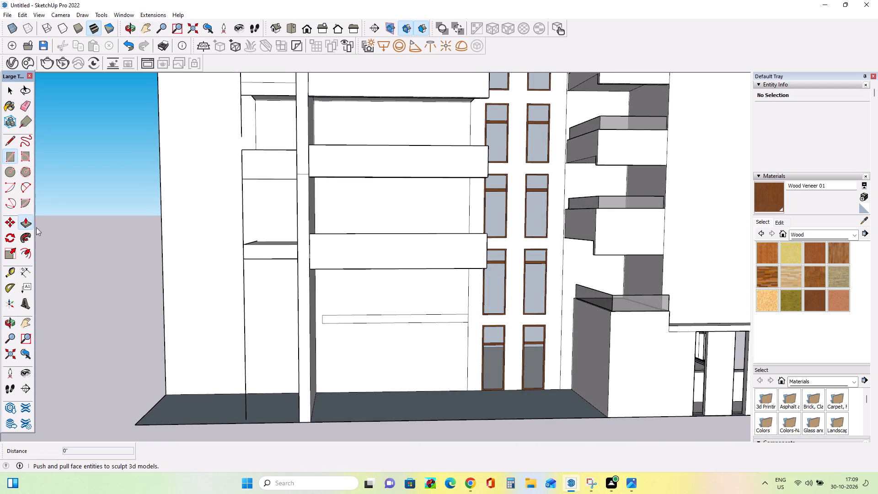
{"action": "left_click", "coordinate": [333, 324]}
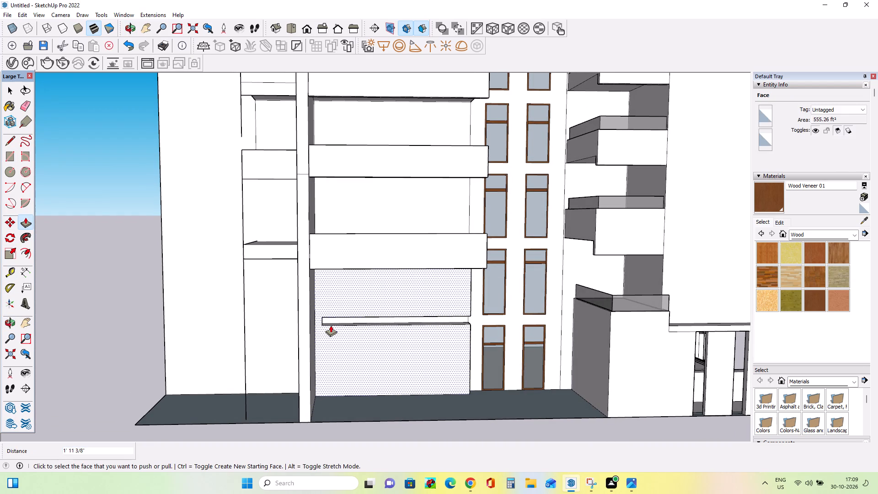
{"action": "key", "text": "ctrl+z"}
{"action": "left_click_drag", "start_coordinate": [333, 320], "coordinate": [324, 330]}
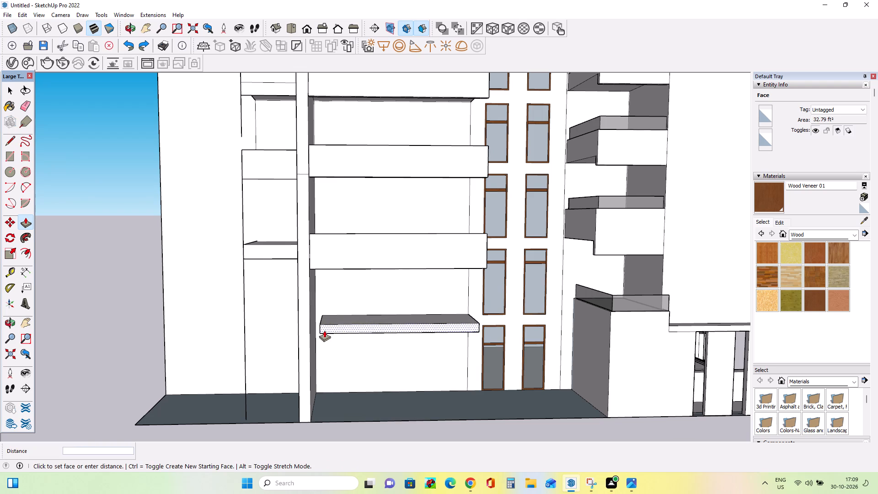
{"action": "left_click_drag", "start_coordinate": [324, 330], "coordinate": [322, 333]}
Extend the new ledge's front face about 11 3/4" to line up with the ledge above.
{"action": "middle_click_drag", "start_coordinate": [332, 340], "coordinate": [398, 363]}
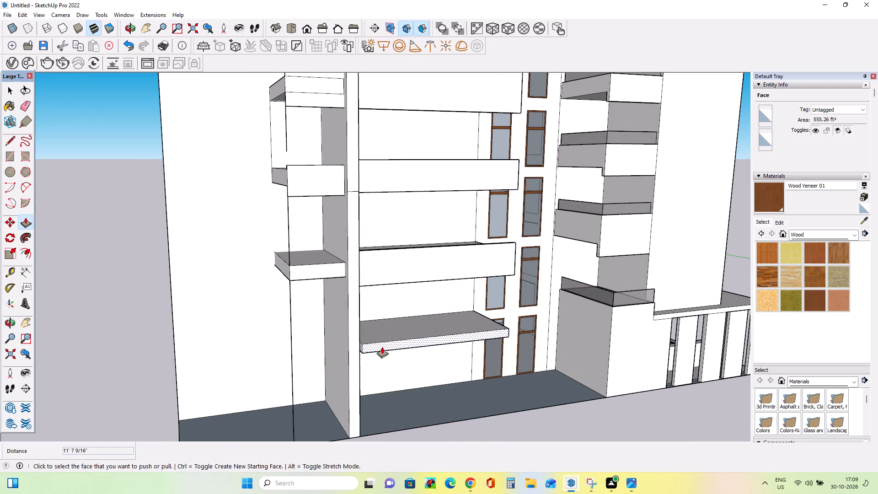
{"action": "left_click_drag", "start_coordinate": [382, 347], "coordinate": [406, 273]}
Extend the new ledge's fin-side end about 1' 1 1/2" so it meets the fin.
{"action": "scroll", "coordinate": [340, 354], "scroll_direction": "up", "scroll_amount": 2}
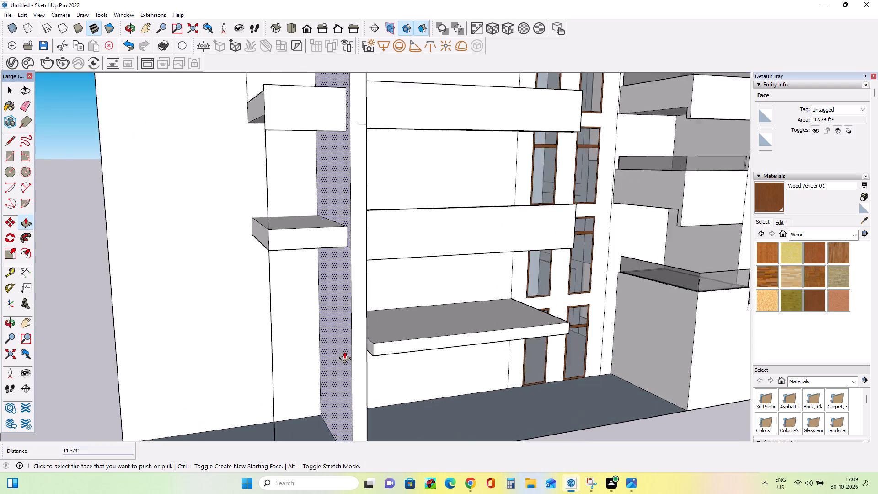
{"action": "scroll", "coordinate": [344, 351], "scroll_direction": "up", "scroll_amount": 4}
{"action": "left_click_drag", "start_coordinate": [376, 347], "coordinate": [300, 358]}
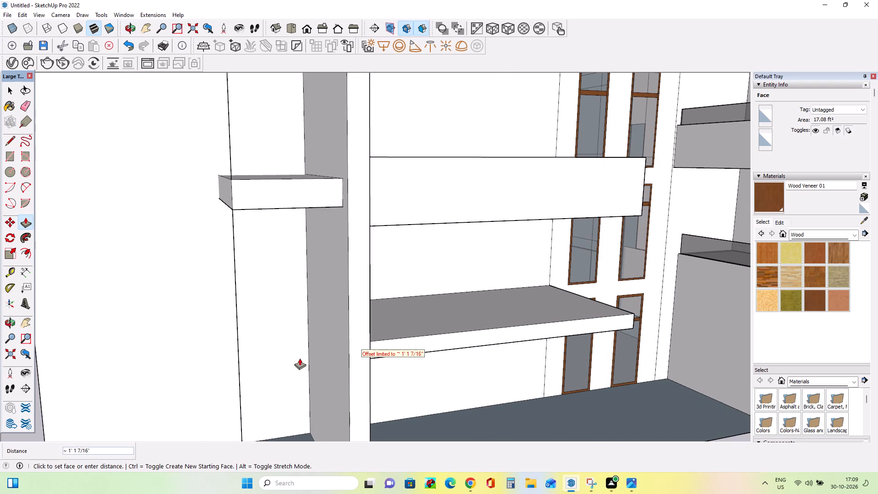
{"action": "left_click_drag", "start_coordinate": [300, 358], "coordinate": [160, 386]}
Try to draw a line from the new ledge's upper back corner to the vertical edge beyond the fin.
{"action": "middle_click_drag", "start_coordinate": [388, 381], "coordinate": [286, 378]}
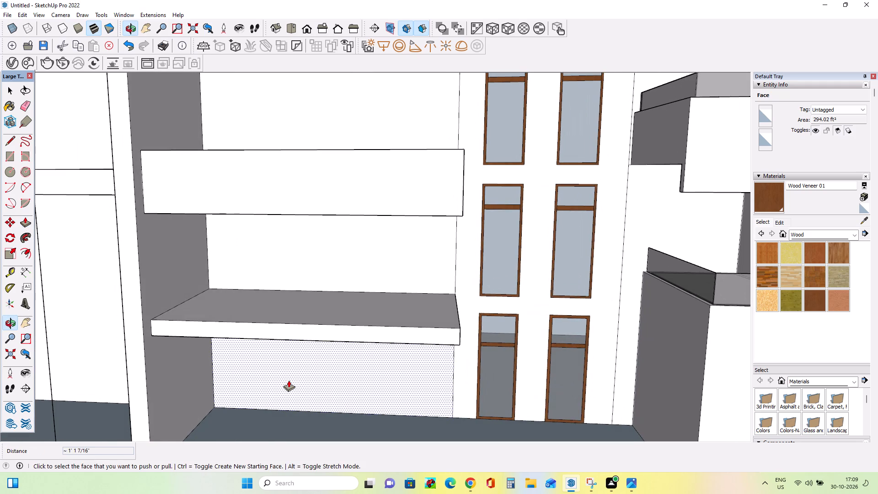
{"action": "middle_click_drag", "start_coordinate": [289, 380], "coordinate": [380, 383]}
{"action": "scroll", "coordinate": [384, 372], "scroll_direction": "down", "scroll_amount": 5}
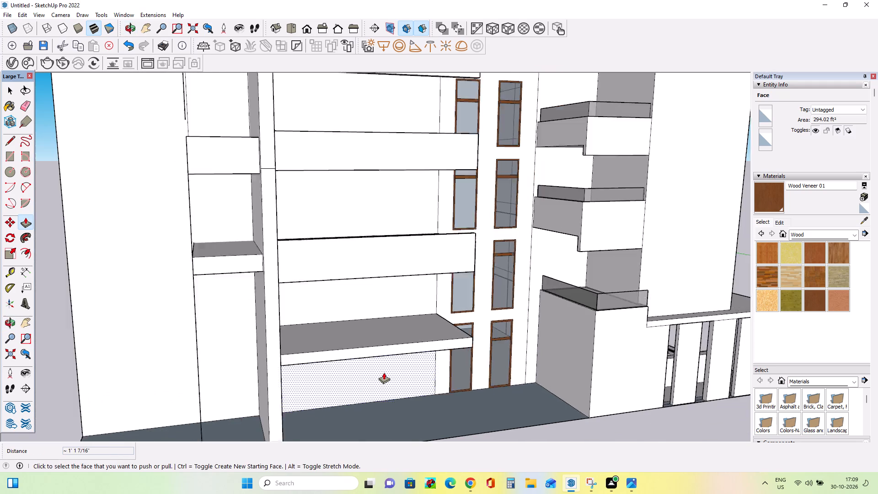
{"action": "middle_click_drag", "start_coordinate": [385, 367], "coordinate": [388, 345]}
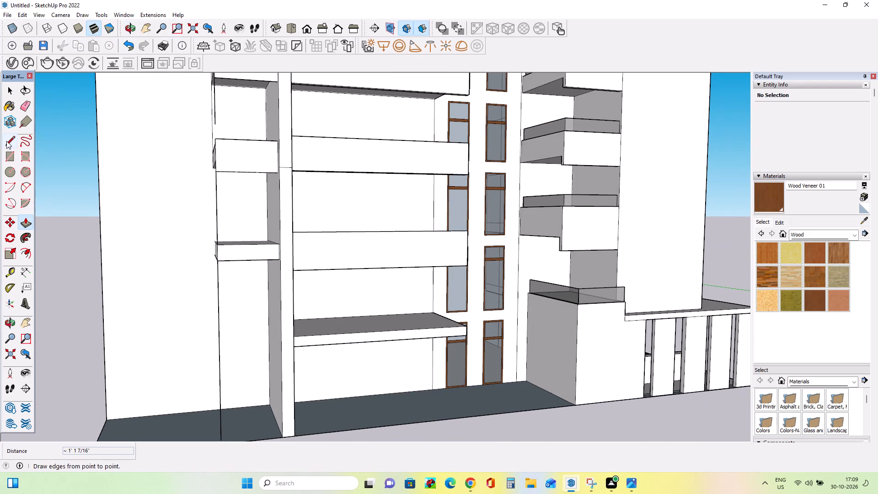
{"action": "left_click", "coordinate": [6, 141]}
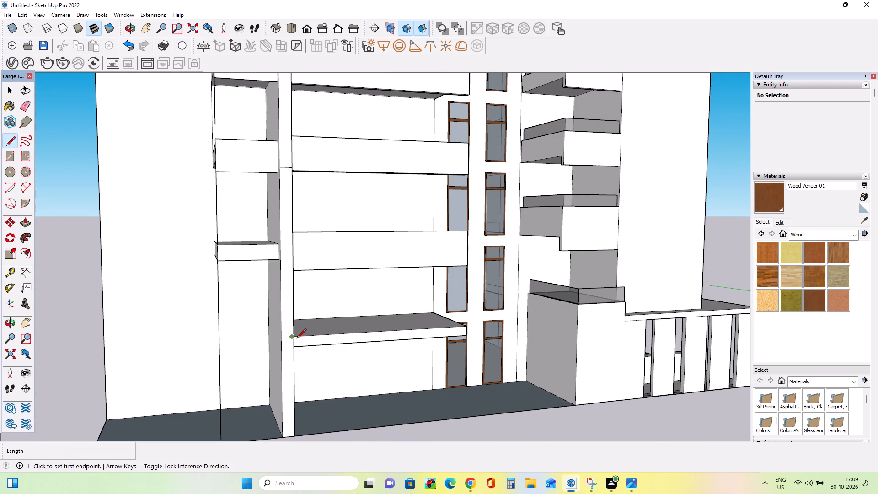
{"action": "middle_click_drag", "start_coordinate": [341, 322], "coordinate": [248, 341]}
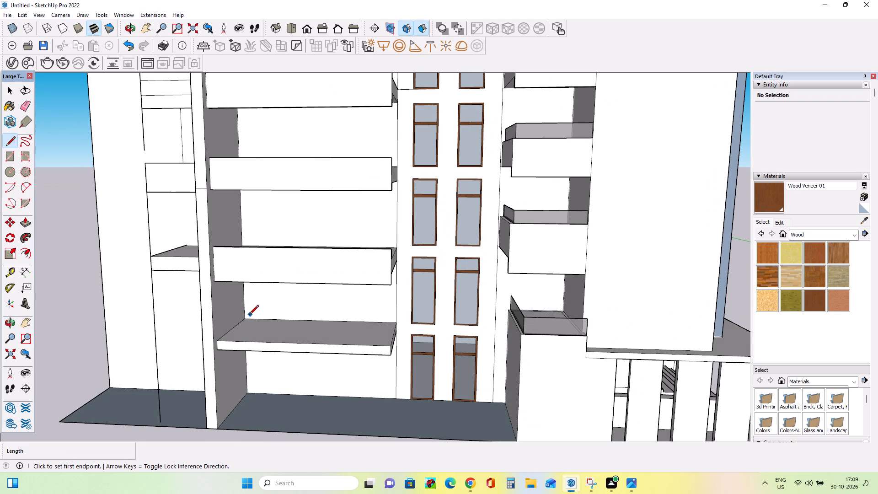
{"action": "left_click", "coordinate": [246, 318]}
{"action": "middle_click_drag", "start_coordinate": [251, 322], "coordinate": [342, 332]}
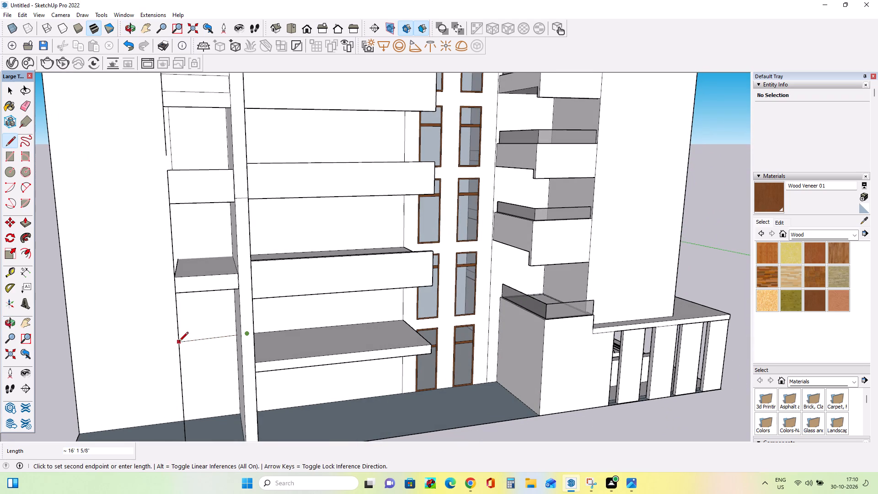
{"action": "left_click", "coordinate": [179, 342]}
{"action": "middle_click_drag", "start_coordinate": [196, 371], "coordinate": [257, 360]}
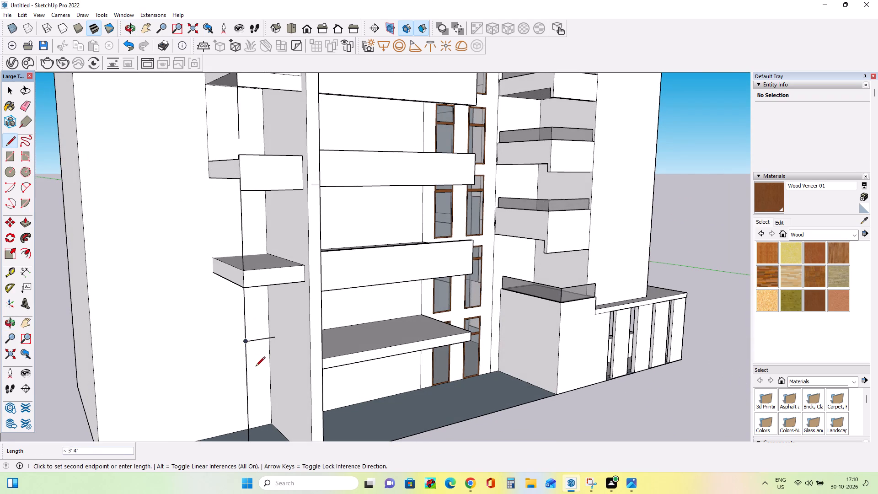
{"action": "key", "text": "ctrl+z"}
Draw a horizontal line about 8' 7" long from the new ledge's upper back corner across the back wall beyond the fin.
{"action": "middle_click_drag", "start_coordinate": [329, 341], "coordinate": [171, 373]}
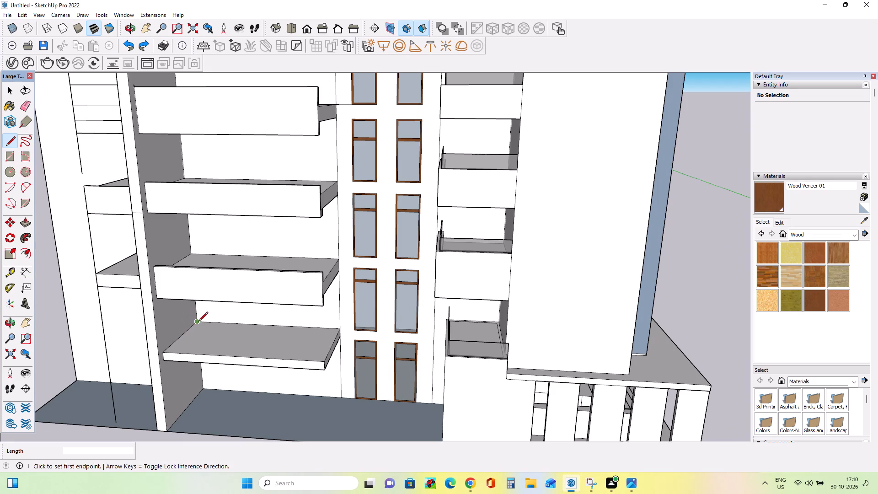
{"action": "left_click", "coordinate": [198, 322]}
{"action": "middle_click_drag", "start_coordinate": [125, 334], "coordinate": [288, 325]}
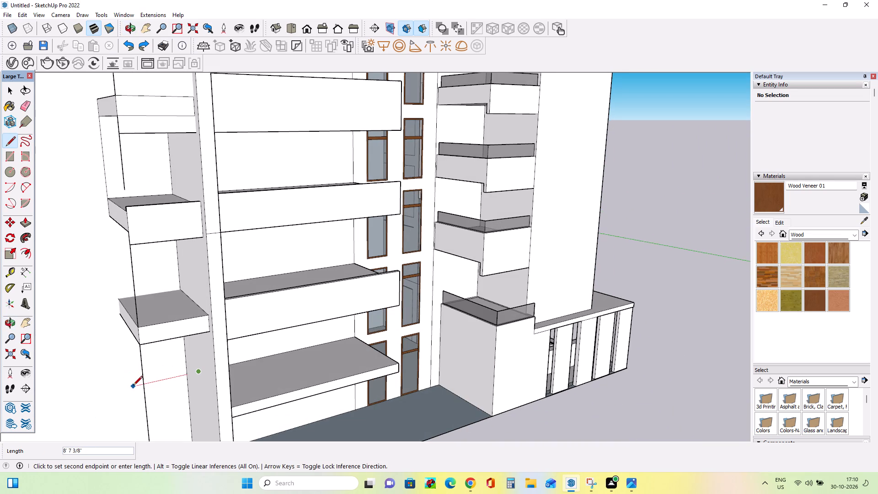
{"action": "left_click", "coordinate": [133, 386]}
{"action": "middle_click_drag", "start_coordinate": [238, 395], "coordinate": [160, 397]}
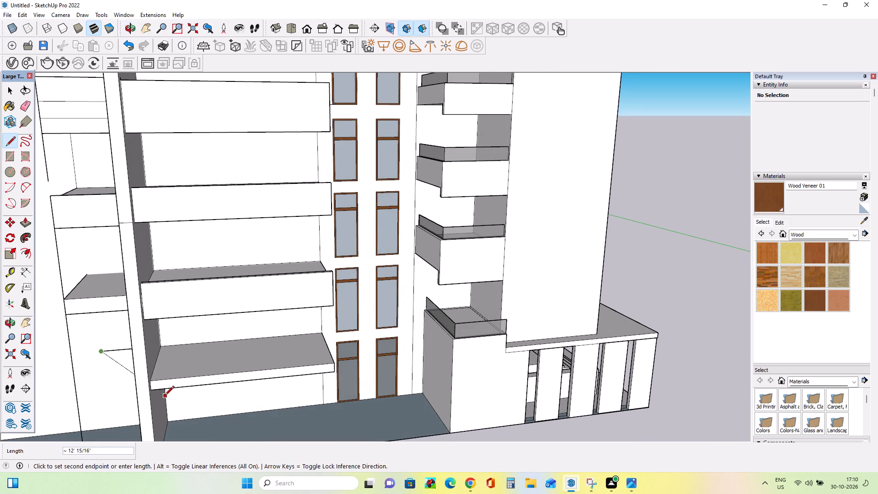
{"action": "key", "text": "space"}
Draw a second horizontal line about 9' long from the new ledge's lower back corner across the back wall beyond the fin.
{"action": "middle_click_drag", "start_coordinate": [160, 393], "coordinate": [210, 376]}
{"action": "middle_click_drag", "start_coordinate": [197, 393], "coordinate": [135, 419]}
{"action": "middle_click_drag", "start_coordinate": [77, 365], "coordinate": [87, 313]}
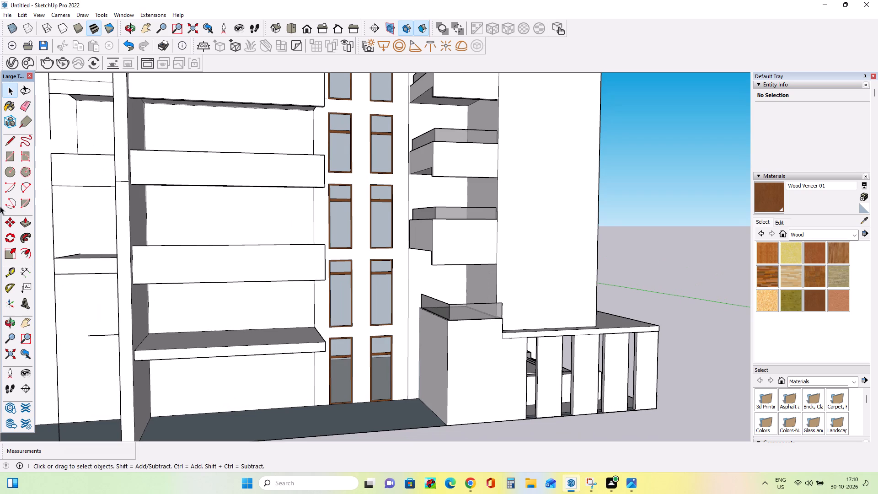
{"action": "left_click", "coordinate": [10, 138]}
{"action": "middle_click_drag", "start_coordinate": [176, 345], "coordinate": [188, 304]}
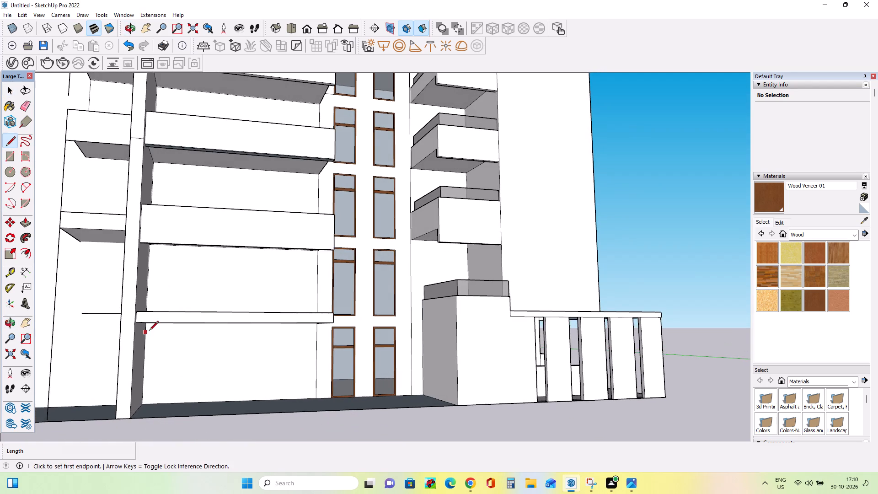
{"action": "middle_click_drag", "start_coordinate": [151, 330], "coordinate": [170, 285]}
{"action": "scroll", "coordinate": [155, 296], "scroll_direction": "up", "scroll_amount": 2}
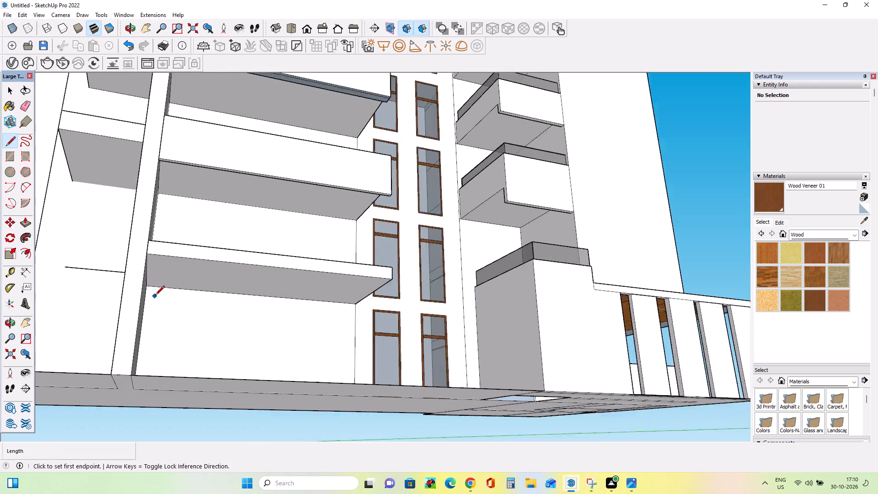
{"action": "scroll", "coordinate": [155, 296], "scroll_direction": "up", "scroll_amount": 5}
{"action": "left_click", "coordinate": [145, 281]}
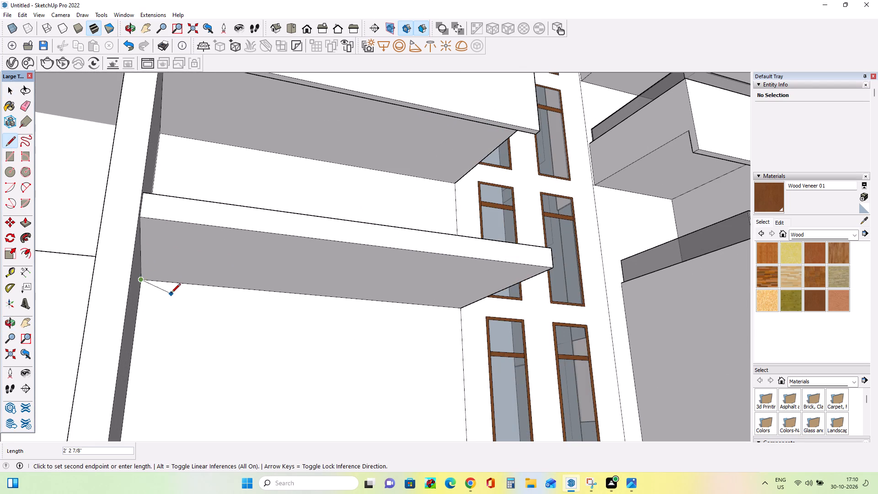
{"action": "scroll", "coordinate": [171, 294], "scroll_direction": "down", "scroll_amount": 9}
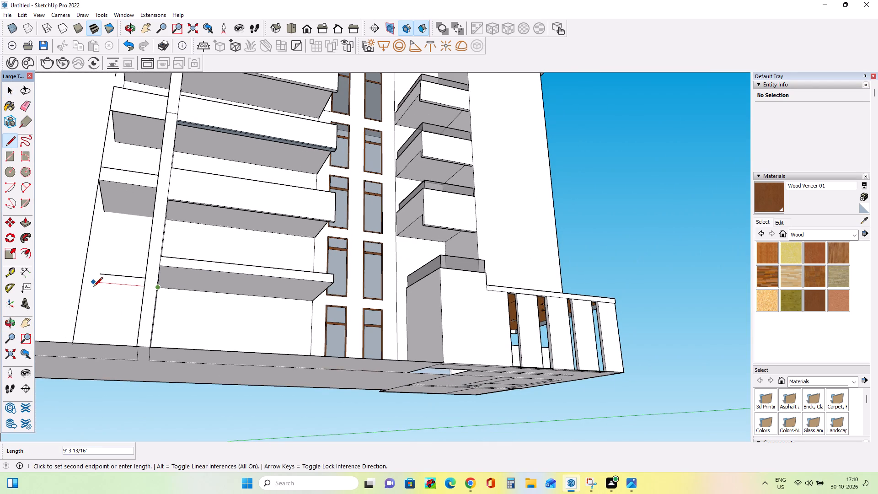
{"action": "left_click_drag", "start_coordinate": [95, 287], "coordinate": [100, 291]}
{"action": "middle_click_drag", "start_coordinate": [186, 321], "coordinate": [195, 369]}
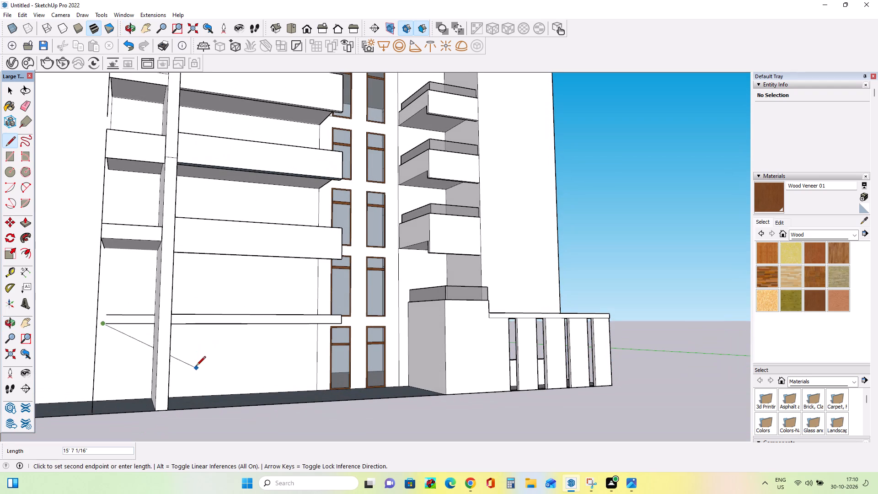
{"action": "key", "text": "space"}
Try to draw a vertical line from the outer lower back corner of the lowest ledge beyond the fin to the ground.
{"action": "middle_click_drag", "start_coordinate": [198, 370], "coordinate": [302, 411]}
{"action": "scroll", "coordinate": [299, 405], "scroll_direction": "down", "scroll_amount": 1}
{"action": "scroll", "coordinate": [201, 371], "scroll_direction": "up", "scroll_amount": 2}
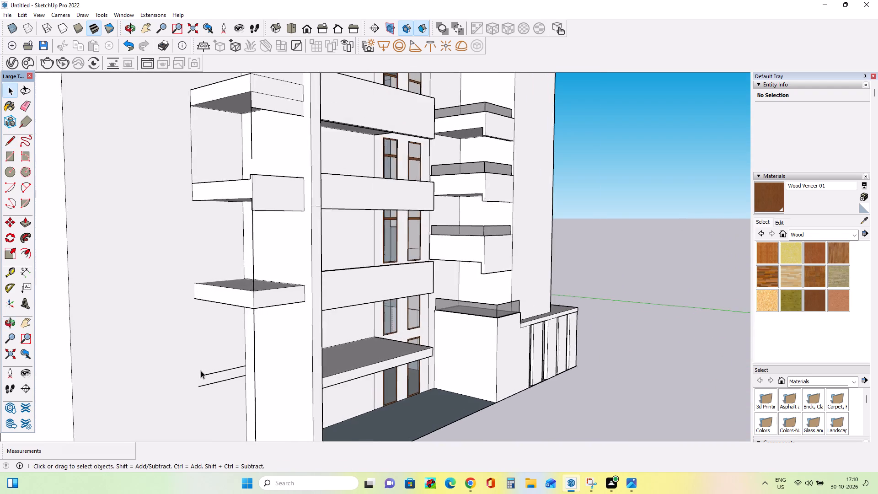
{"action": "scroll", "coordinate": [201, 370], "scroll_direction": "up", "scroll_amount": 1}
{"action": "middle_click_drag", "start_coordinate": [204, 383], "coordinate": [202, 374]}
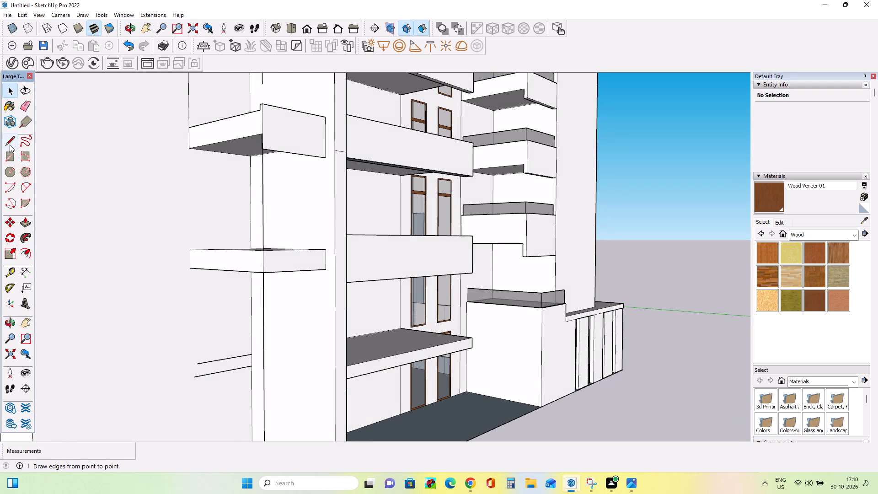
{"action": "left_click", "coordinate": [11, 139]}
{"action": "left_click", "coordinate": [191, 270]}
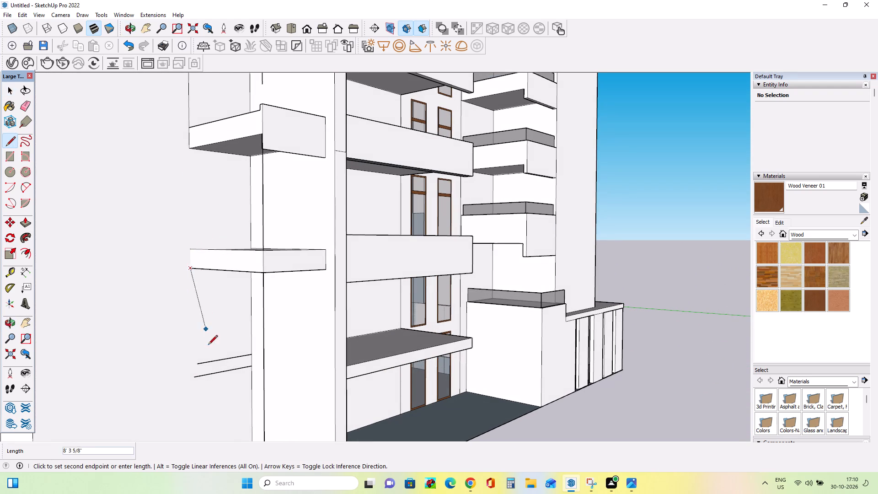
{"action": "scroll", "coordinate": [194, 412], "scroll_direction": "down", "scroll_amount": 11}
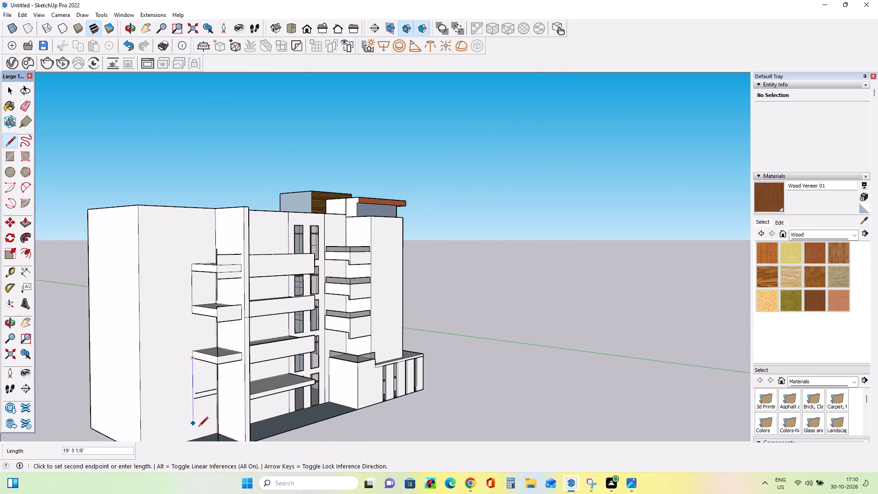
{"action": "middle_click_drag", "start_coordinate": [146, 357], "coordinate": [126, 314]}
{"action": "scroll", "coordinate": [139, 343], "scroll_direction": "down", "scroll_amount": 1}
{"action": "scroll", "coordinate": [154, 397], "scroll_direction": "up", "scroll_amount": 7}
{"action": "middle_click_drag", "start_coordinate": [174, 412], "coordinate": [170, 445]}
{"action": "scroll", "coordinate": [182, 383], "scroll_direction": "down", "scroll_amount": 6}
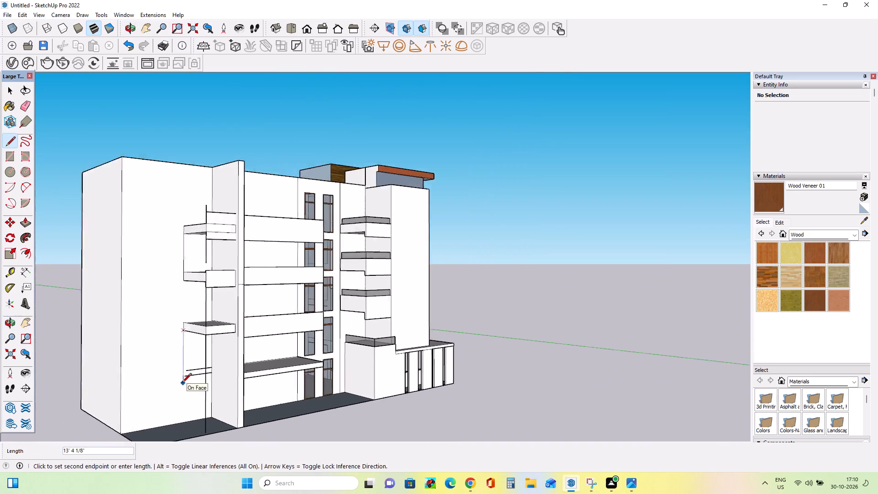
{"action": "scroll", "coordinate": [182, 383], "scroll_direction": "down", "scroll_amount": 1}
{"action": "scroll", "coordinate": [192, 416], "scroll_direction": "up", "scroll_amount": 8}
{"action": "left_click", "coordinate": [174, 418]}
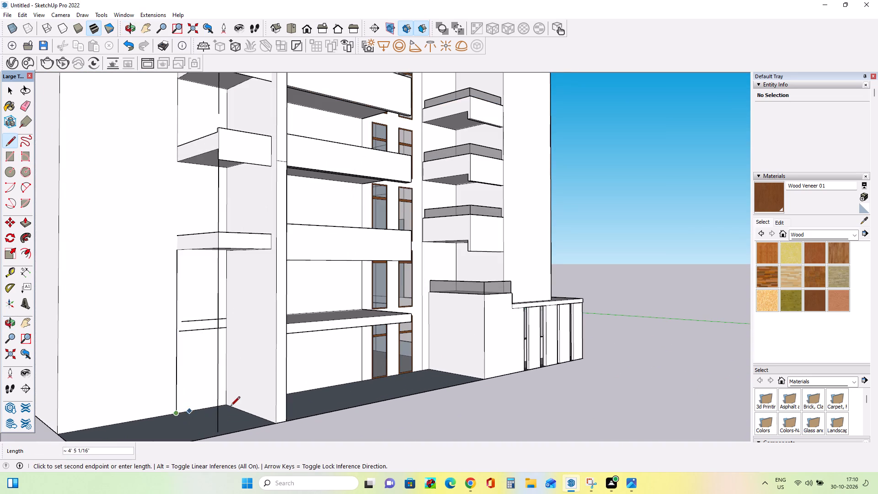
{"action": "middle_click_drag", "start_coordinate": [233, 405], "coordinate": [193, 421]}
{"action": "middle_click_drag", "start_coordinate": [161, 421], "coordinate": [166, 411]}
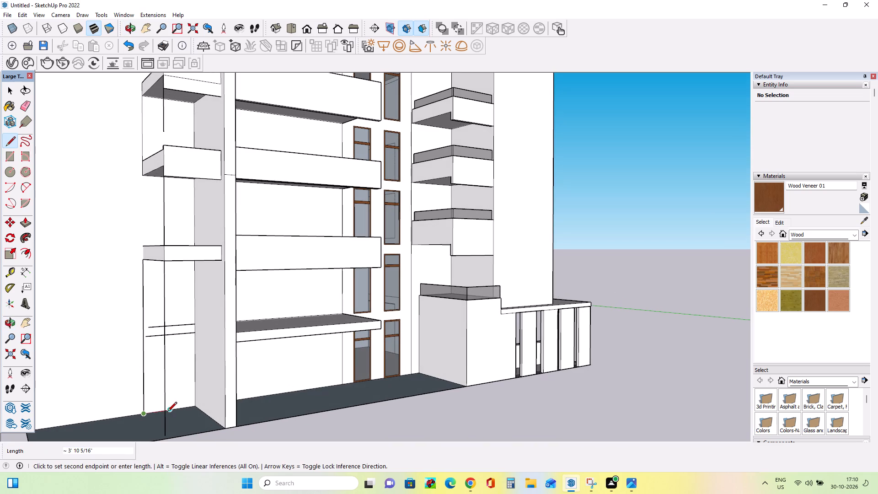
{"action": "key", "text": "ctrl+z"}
Draw a vertical line down the back wall from the outer lower corner of the lowest ledge beyond the fin to the ground.
{"action": "left_click", "coordinate": [144, 260]}
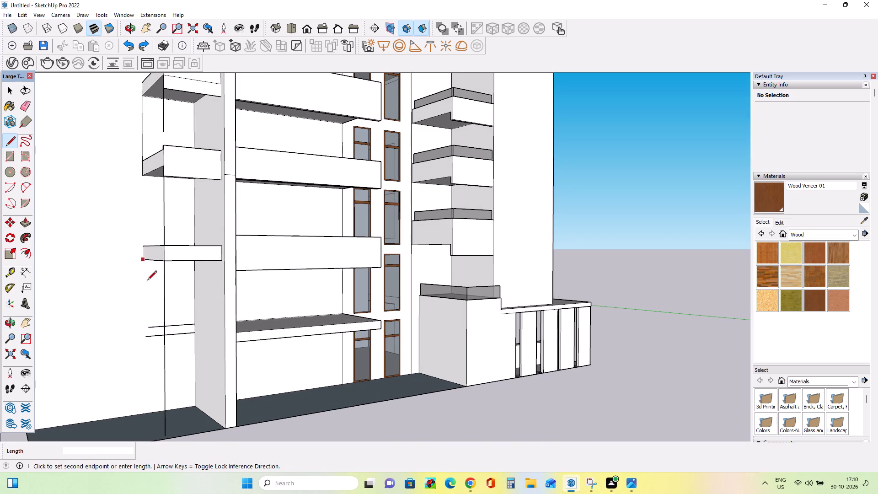
{"action": "left_click", "coordinate": [145, 419]}
{"action": "middle_click_drag", "start_coordinate": [163, 408], "coordinate": [167, 413]}
{"action": "scroll", "coordinate": [153, 414], "scroll_direction": "up", "scroll_amount": 2}
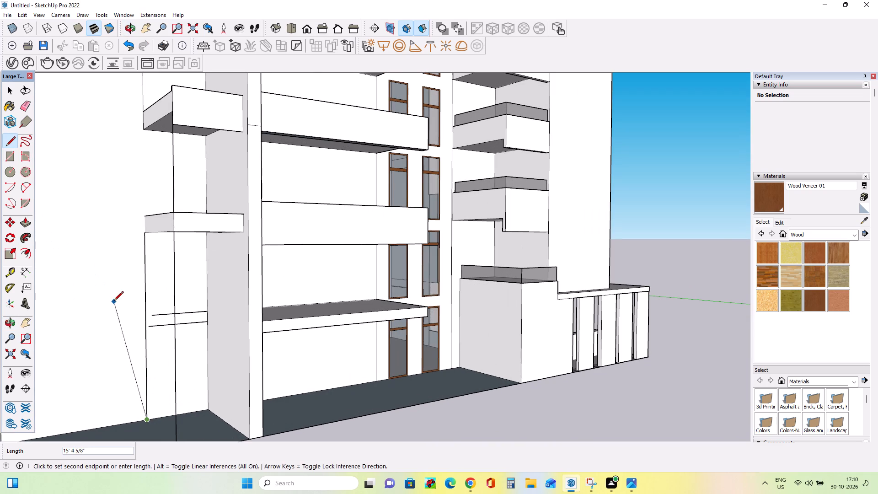
{"action": "key", "text": "space"}
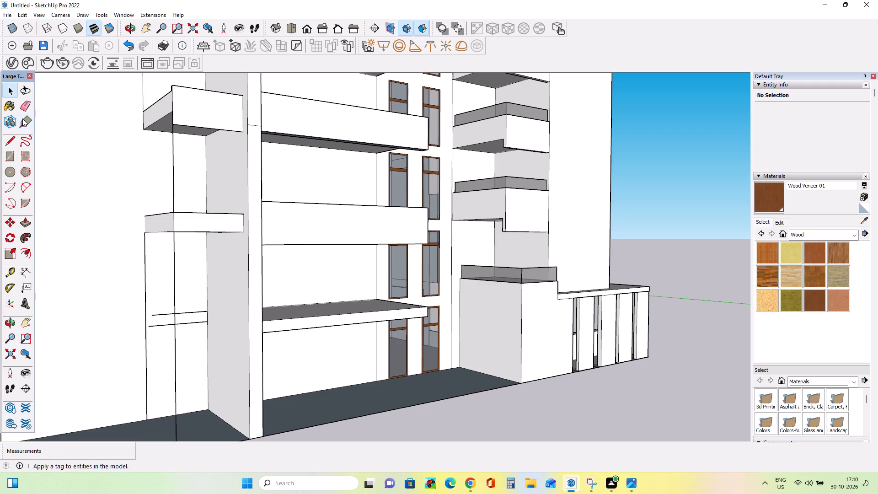
Draw a rectangle about 7' 9" by 1' 4" between the two horizontal lines, from the fin to the vertical line.
{"action": "left_click", "coordinate": [9, 158]}
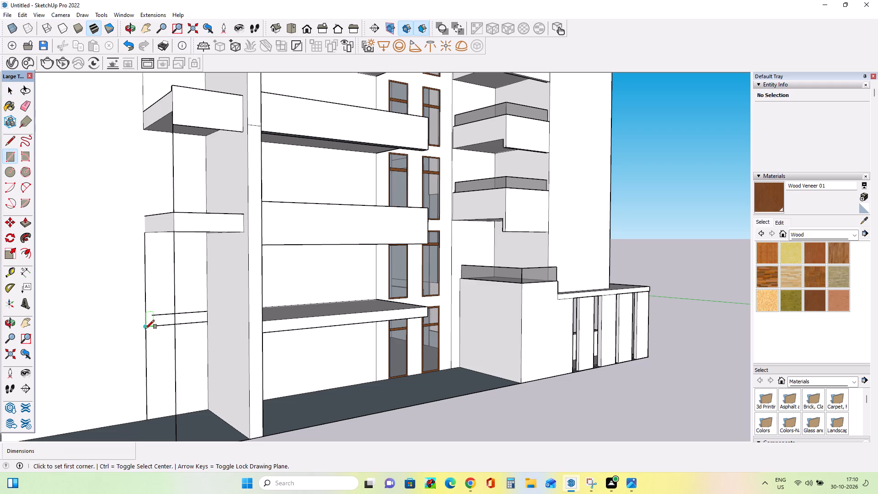
{"action": "scroll", "coordinate": [145, 328], "scroll_direction": "up", "scroll_amount": 4}
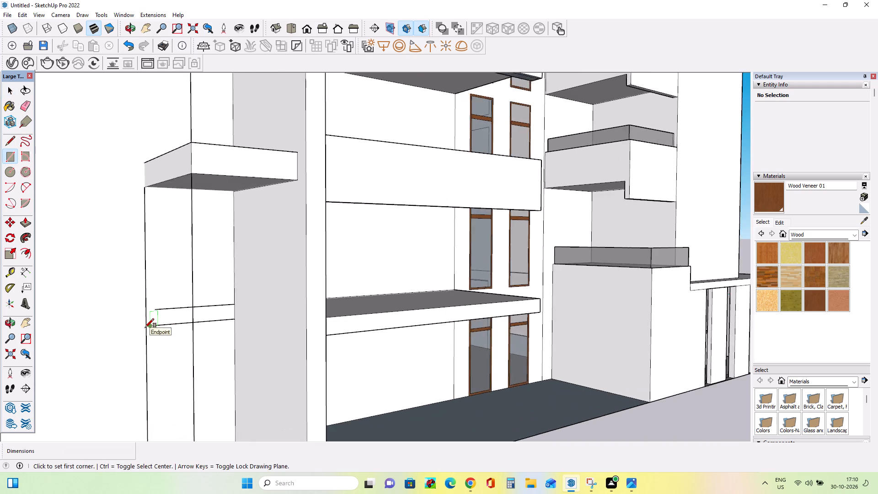
{"action": "scroll", "coordinate": [145, 328], "scroll_direction": "up", "scroll_amount": 3}
{"action": "left_click", "coordinate": [262, 319]}
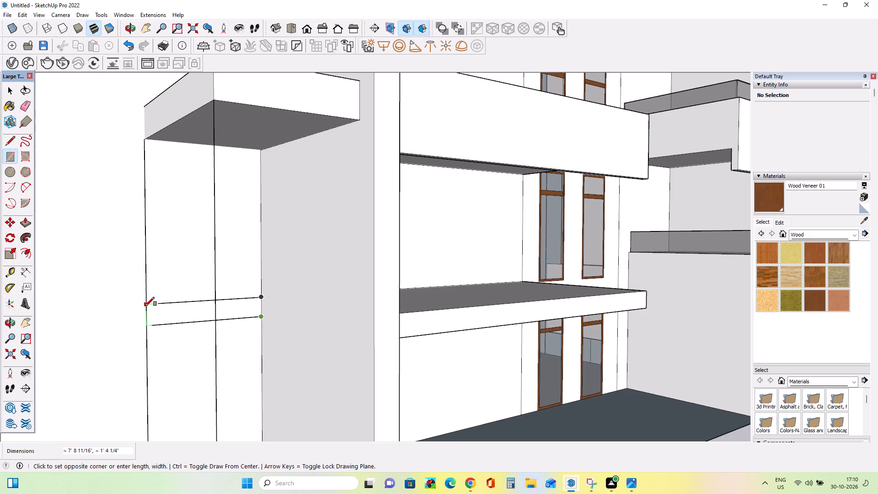
{"action": "left_click", "coordinate": [145, 306]}
{"action": "middle_click_drag", "start_coordinate": [161, 343], "coordinate": [157, 340]}
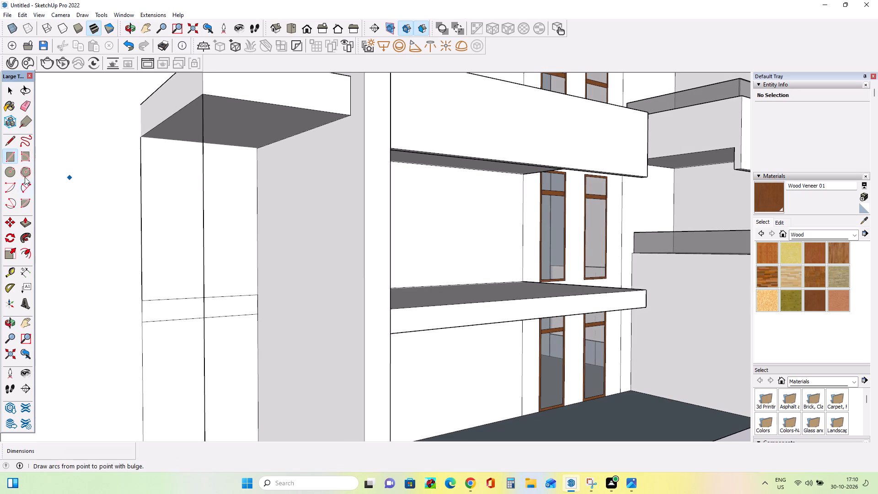
Erase the vertical line between the new rectangle and the ledge above it.
{"action": "left_click", "coordinate": [27, 107]}
{"action": "left_click_drag", "start_coordinate": [139, 209], "coordinate": [149, 211]}
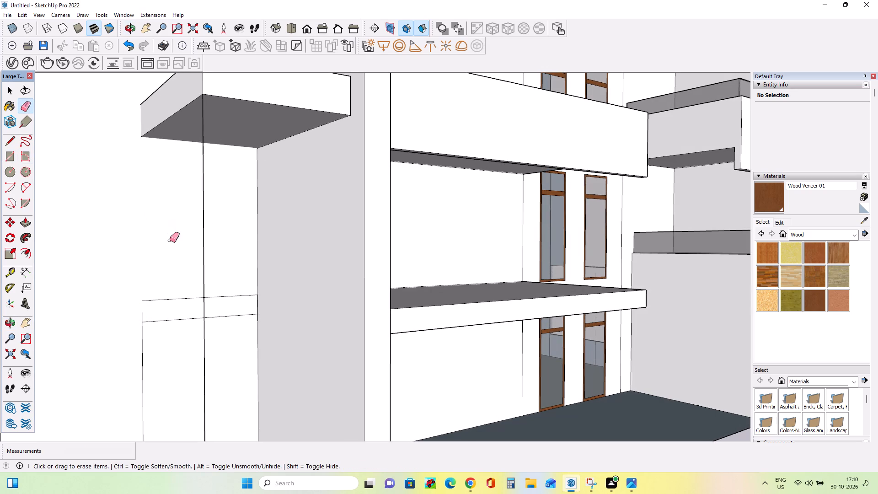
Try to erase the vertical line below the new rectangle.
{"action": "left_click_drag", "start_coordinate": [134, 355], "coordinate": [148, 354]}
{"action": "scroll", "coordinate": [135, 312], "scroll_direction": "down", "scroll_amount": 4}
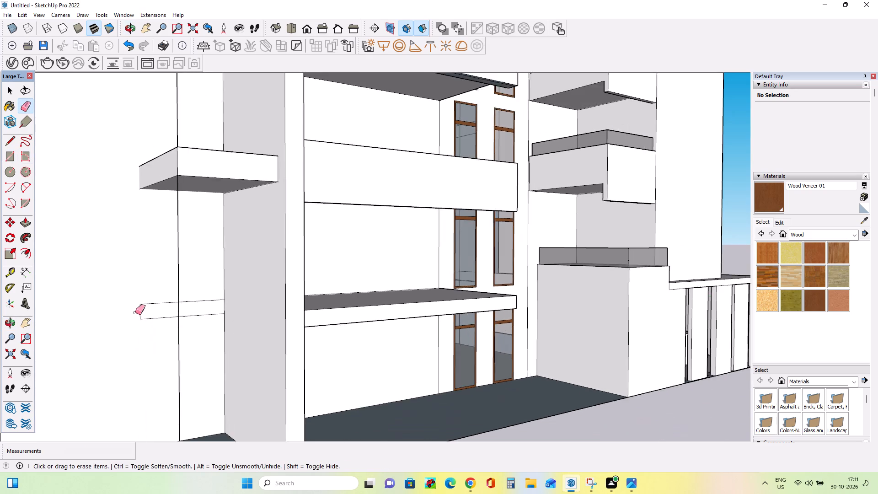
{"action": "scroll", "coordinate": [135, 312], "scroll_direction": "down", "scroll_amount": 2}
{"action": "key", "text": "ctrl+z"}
Pull the rectangle out about 12' 7" into a ledge flush with the matching ledge across the fin.
{"action": "middle_click_drag", "start_coordinate": [205, 344], "coordinate": [198, 336]}
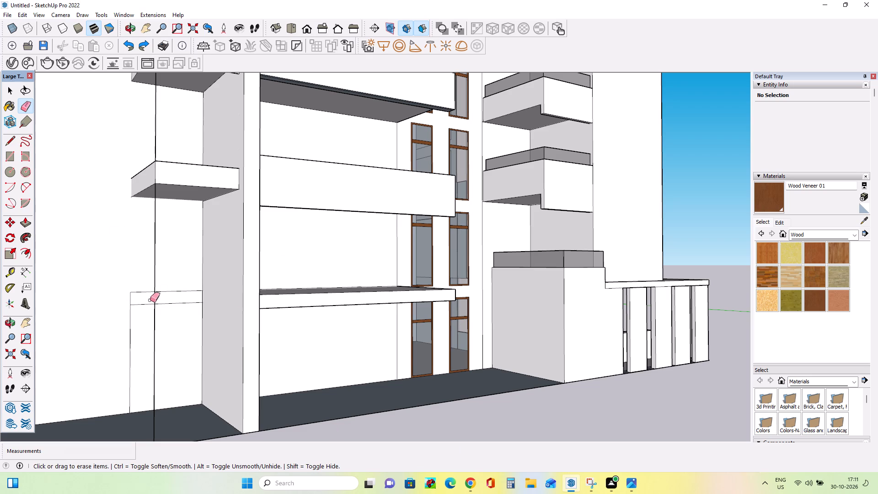
{"action": "middle_click_drag", "start_coordinate": [232, 313], "coordinate": [191, 322]}
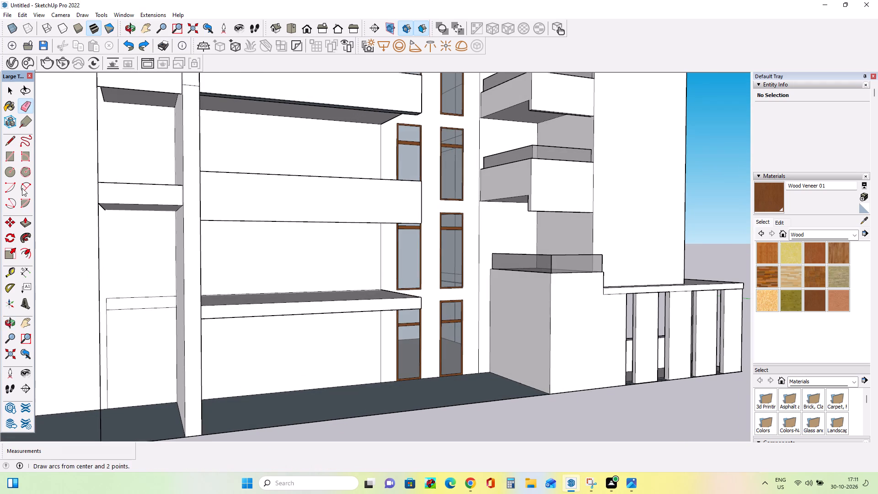
{"action": "left_click", "coordinate": [23, 223]}
{"action": "left_click_drag", "start_coordinate": [158, 302], "coordinate": [171, 307]}
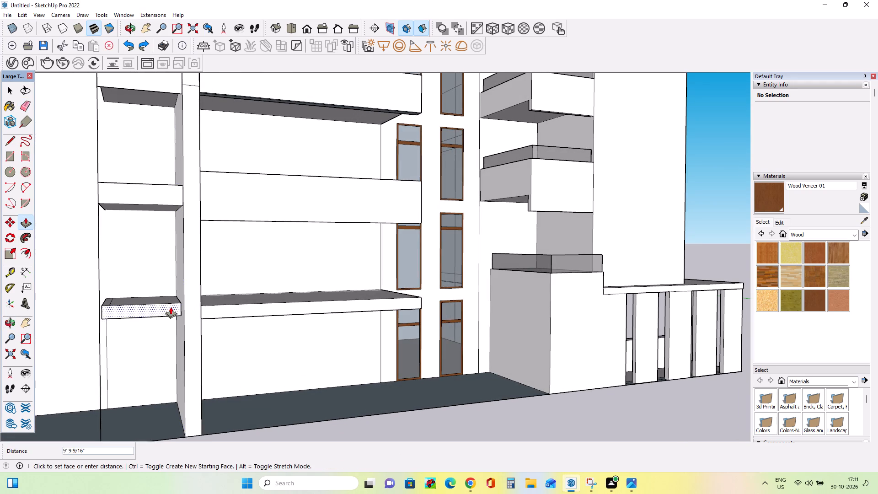
{"action": "left_click_drag", "start_coordinate": [171, 307], "coordinate": [214, 306]}
Erase the stray vertical line hanging between the top two ledges beyond the fin.
{"action": "middle_click_drag", "start_coordinate": [158, 319], "coordinate": [210, 291]}
{"action": "middle_click_drag", "start_coordinate": [166, 328], "coordinate": [147, 343]}
{"action": "scroll", "coordinate": [245, 294], "scroll_direction": "down", "scroll_amount": 2}
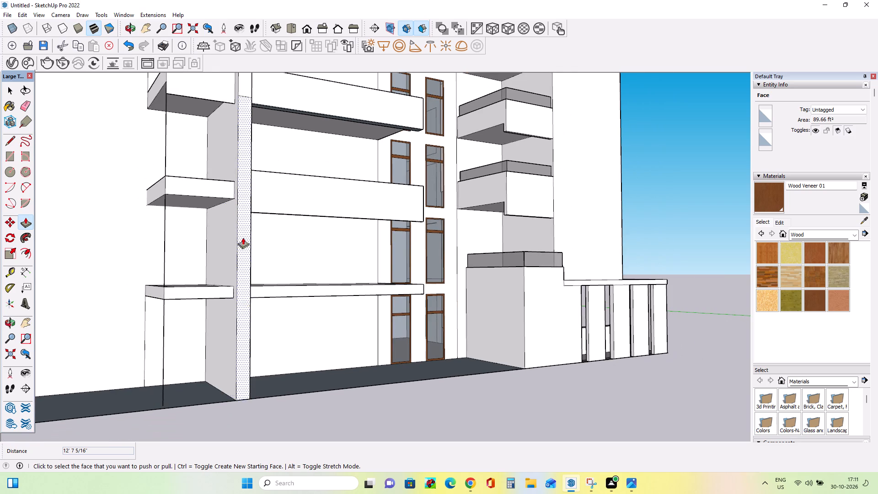
{"action": "scroll", "coordinate": [236, 255], "scroll_direction": "down", "scroll_amount": 3}
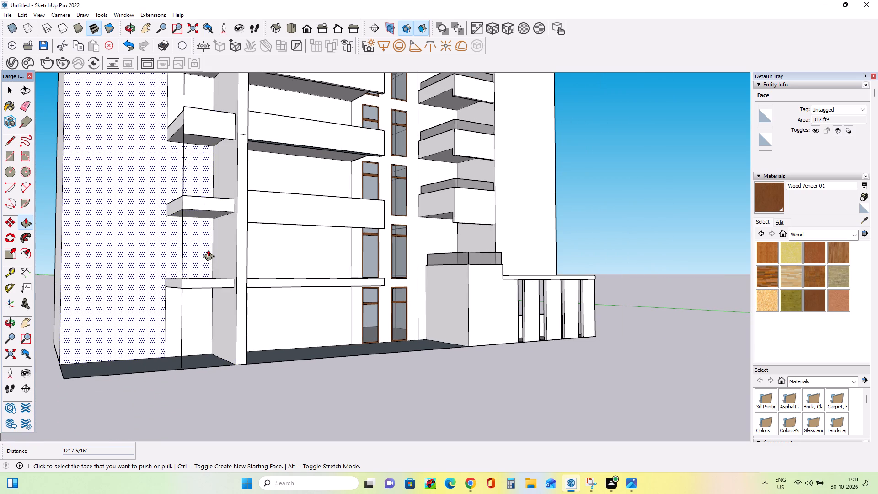
{"action": "middle_click_drag", "start_coordinate": [196, 306], "coordinate": [190, 321]}
{"action": "scroll", "coordinate": [189, 322], "scroll_direction": "down", "scroll_amount": 3}
{"action": "middle_click_drag", "start_coordinate": [183, 160], "coordinate": [177, 199]}
{"action": "scroll", "coordinate": [172, 189], "scroll_direction": "up", "scroll_amount": 3}
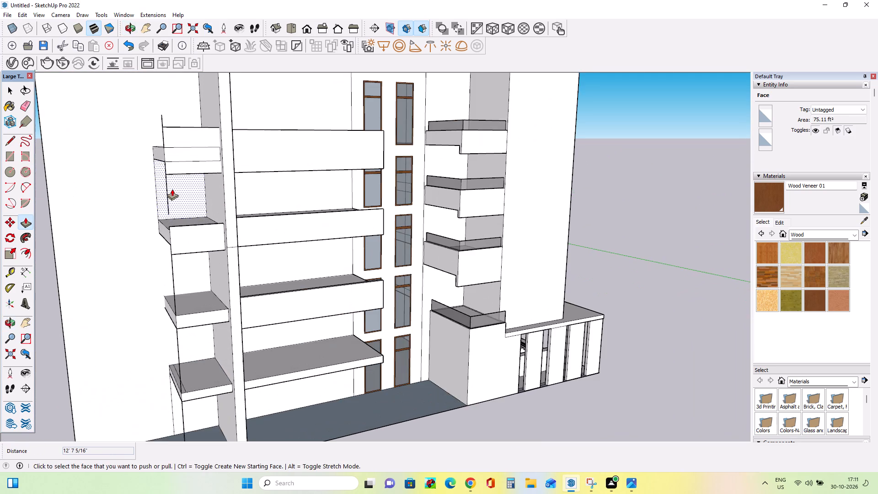
{"action": "middle_click_drag", "start_coordinate": [179, 189], "coordinate": [191, 190]}
{"action": "scroll", "coordinate": [239, 238], "scroll_direction": "up", "scroll_amount": 1}
{"action": "middle_click_drag", "start_coordinate": [239, 238], "coordinate": [246, 227]}
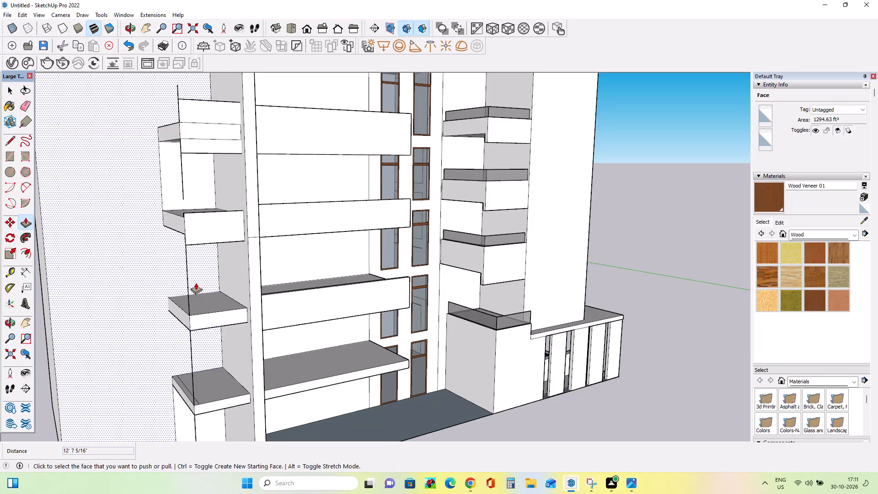
{"action": "middle_click_drag", "start_coordinate": [208, 231], "coordinate": [207, 224]}
{"action": "scroll", "coordinate": [185, 165], "scroll_direction": "up", "scroll_amount": 2}
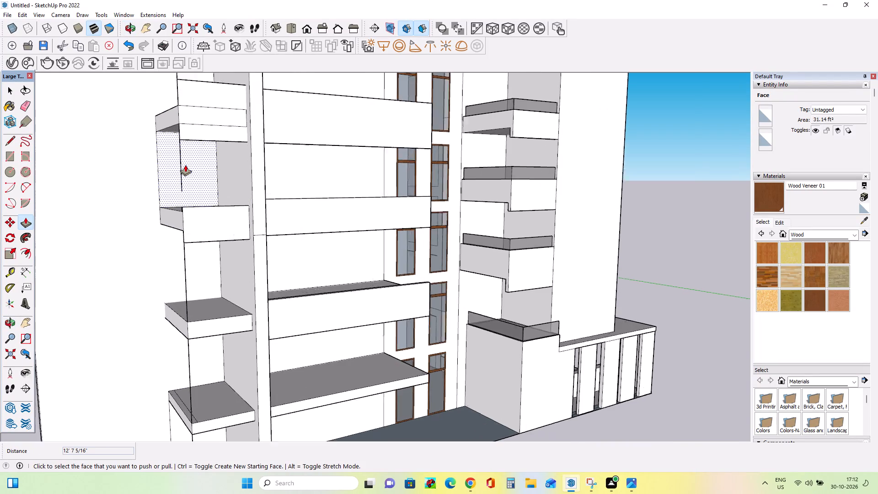
{"action": "scroll", "coordinate": [185, 165], "scroll_direction": "up", "scroll_amount": 1}
{"action": "scroll", "coordinate": [185, 163], "scroll_direction": "down", "scroll_amount": 3}
{"action": "middle_click", "coordinate": [185, 163]}
{"action": "scroll", "coordinate": [186, 166], "scroll_direction": "up", "scroll_amount": 3}
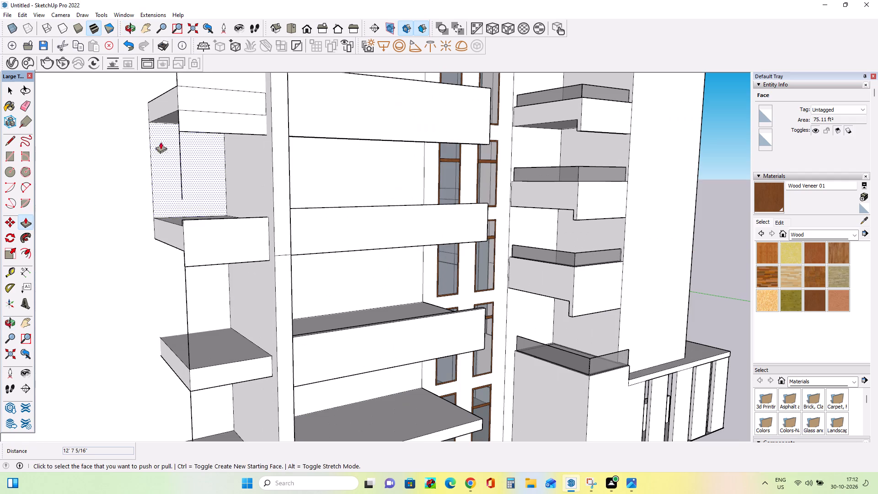
{"action": "left_click", "coordinate": [21, 106]}
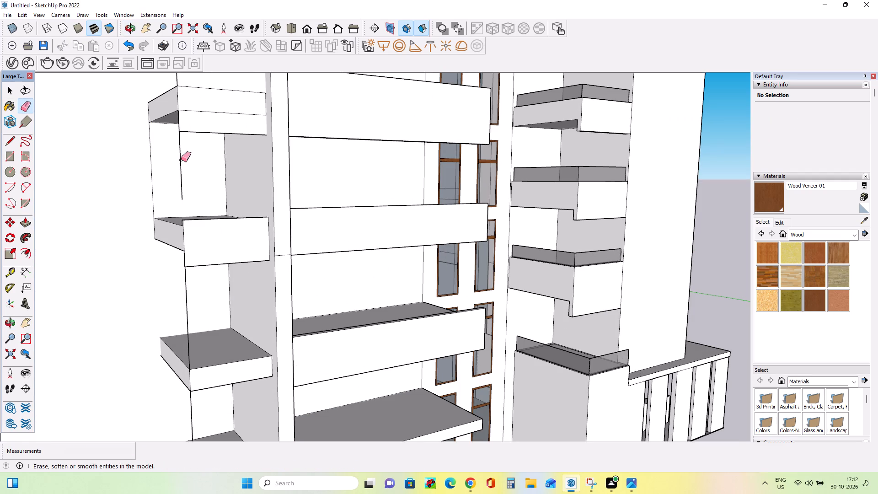
{"action": "left_click", "coordinate": [181, 160]}
Erase the stray vertical line stub above the outer corner of the top parapet beyond the fin.
{"action": "scroll", "coordinate": [191, 143], "scroll_direction": "down", "scroll_amount": 4}
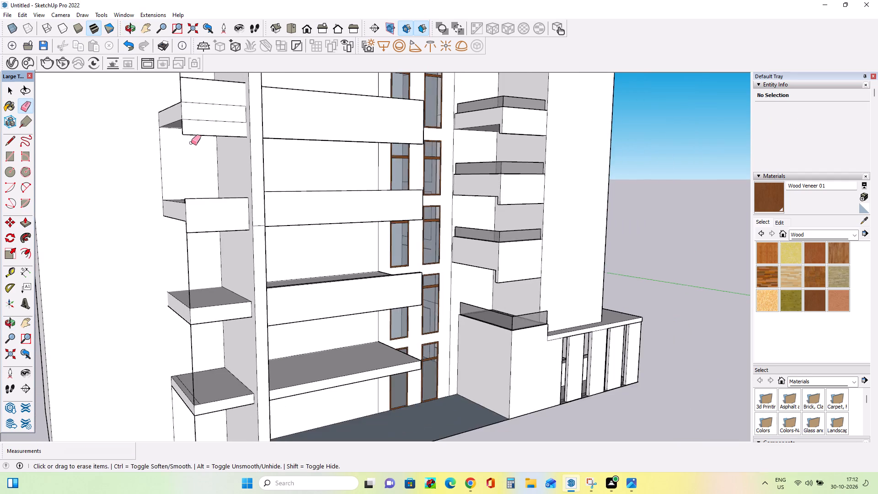
{"action": "scroll", "coordinate": [191, 143], "scroll_direction": "down", "scroll_amount": 4}
{"action": "middle_click_drag", "start_coordinate": [198, 153], "coordinate": [207, 166]}
{"action": "scroll", "coordinate": [198, 100], "scroll_direction": "up", "scroll_amount": 8}
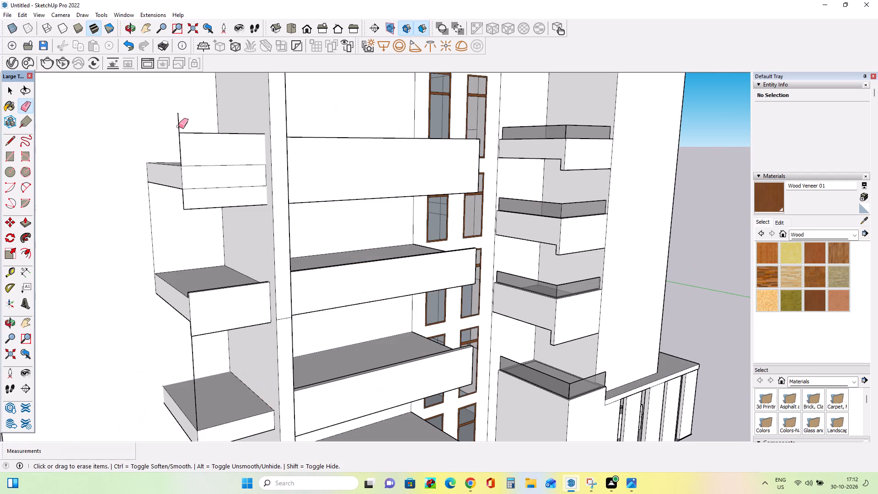
{"action": "left_click", "coordinate": [177, 126]}
{"action": "middle_click", "coordinate": [217, 169]}
{"action": "scroll", "coordinate": [239, 165], "scroll_direction": "down", "scroll_amount": 4}
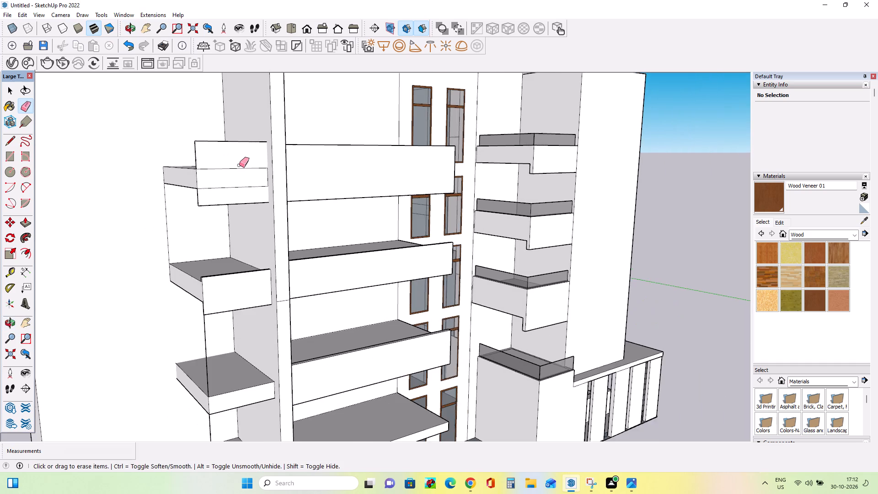
Erase the stray vertical line running between the outer back corners of the top two ledges beyond the fin.
{"action": "middle_click_drag", "start_coordinate": [230, 172], "coordinate": [247, 172]}
{"action": "left_click_drag", "start_coordinate": [187, 229], "coordinate": [193, 229]}
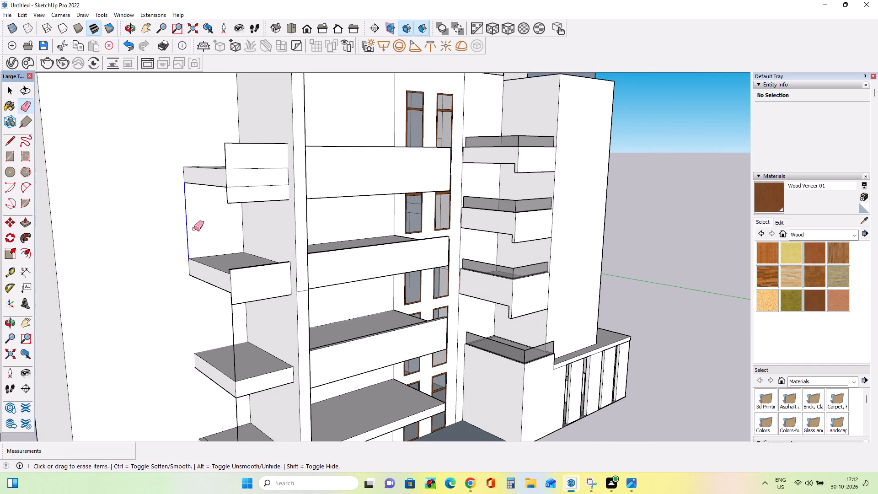
{"action": "scroll", "coordinate": [197, 216], "scroll_direction": "down", "scroll_amount": 2}
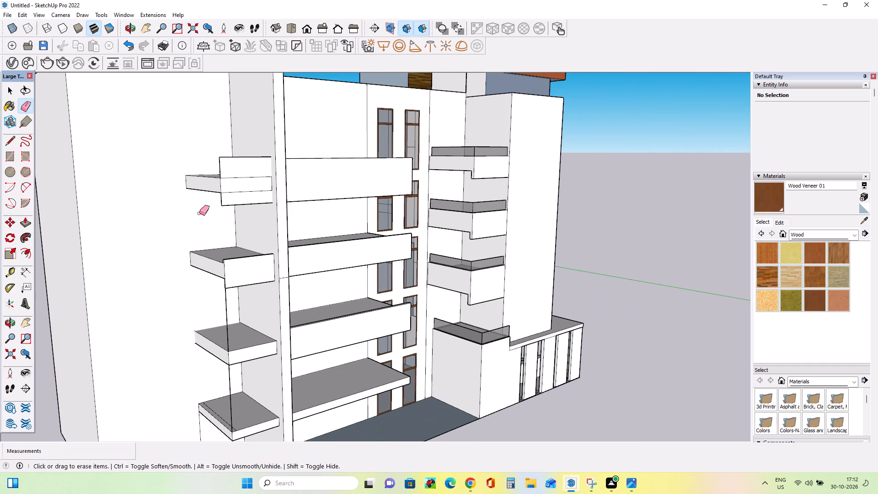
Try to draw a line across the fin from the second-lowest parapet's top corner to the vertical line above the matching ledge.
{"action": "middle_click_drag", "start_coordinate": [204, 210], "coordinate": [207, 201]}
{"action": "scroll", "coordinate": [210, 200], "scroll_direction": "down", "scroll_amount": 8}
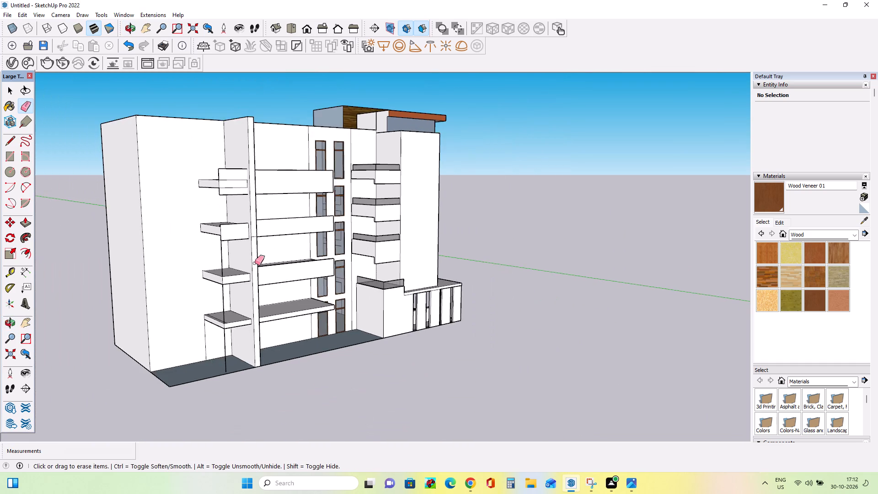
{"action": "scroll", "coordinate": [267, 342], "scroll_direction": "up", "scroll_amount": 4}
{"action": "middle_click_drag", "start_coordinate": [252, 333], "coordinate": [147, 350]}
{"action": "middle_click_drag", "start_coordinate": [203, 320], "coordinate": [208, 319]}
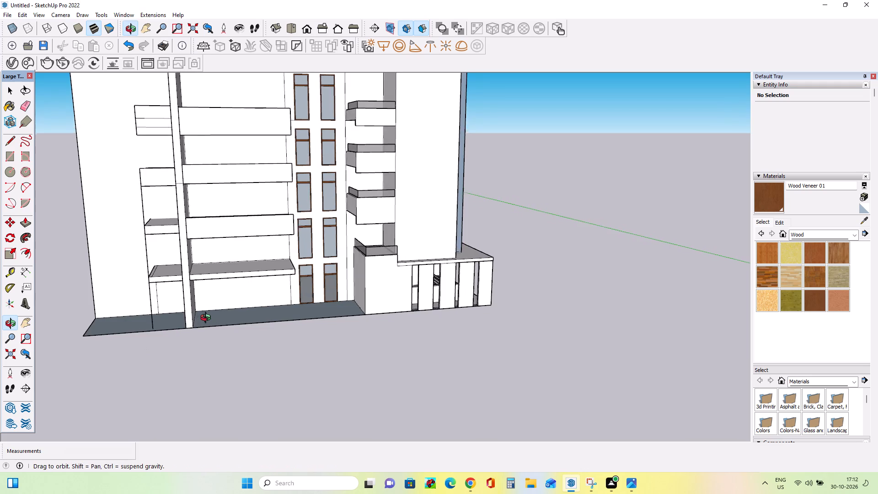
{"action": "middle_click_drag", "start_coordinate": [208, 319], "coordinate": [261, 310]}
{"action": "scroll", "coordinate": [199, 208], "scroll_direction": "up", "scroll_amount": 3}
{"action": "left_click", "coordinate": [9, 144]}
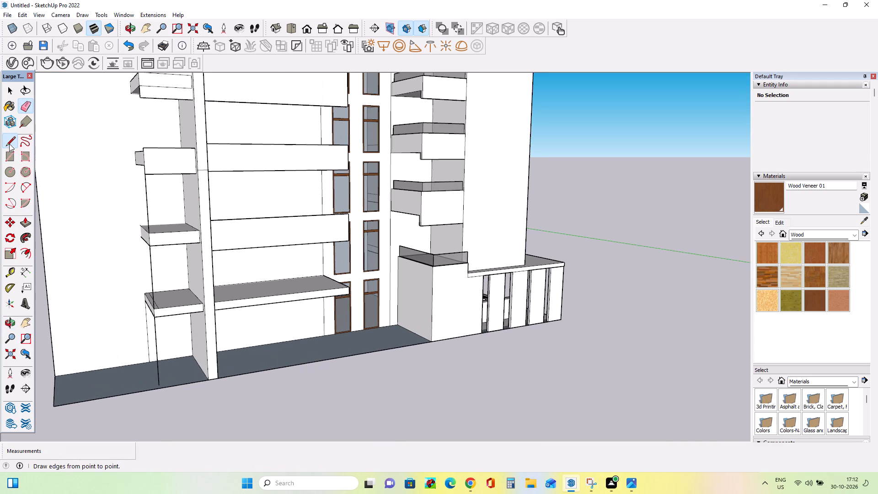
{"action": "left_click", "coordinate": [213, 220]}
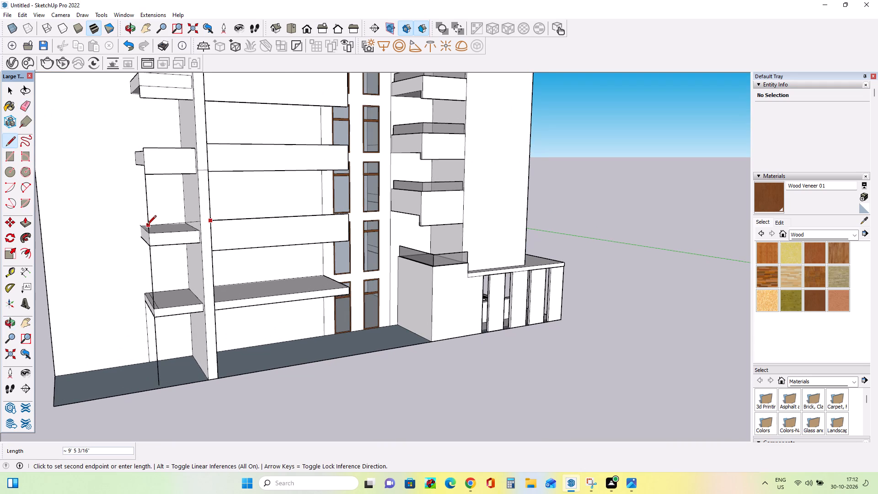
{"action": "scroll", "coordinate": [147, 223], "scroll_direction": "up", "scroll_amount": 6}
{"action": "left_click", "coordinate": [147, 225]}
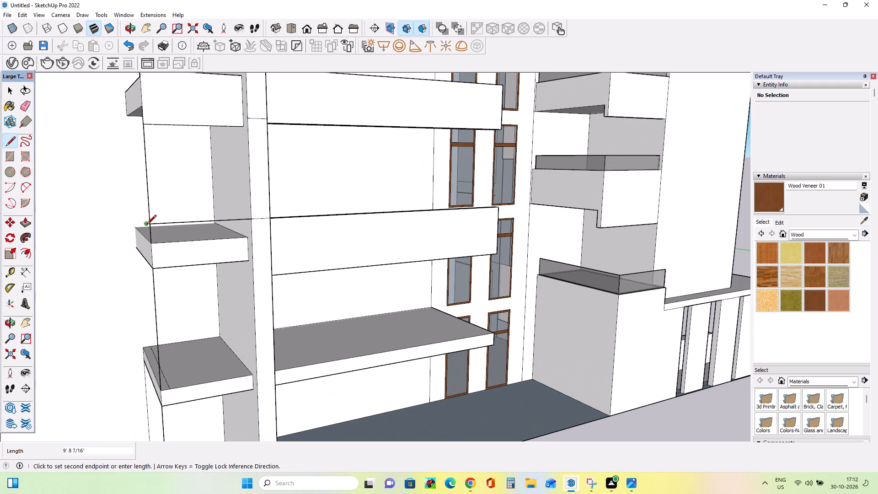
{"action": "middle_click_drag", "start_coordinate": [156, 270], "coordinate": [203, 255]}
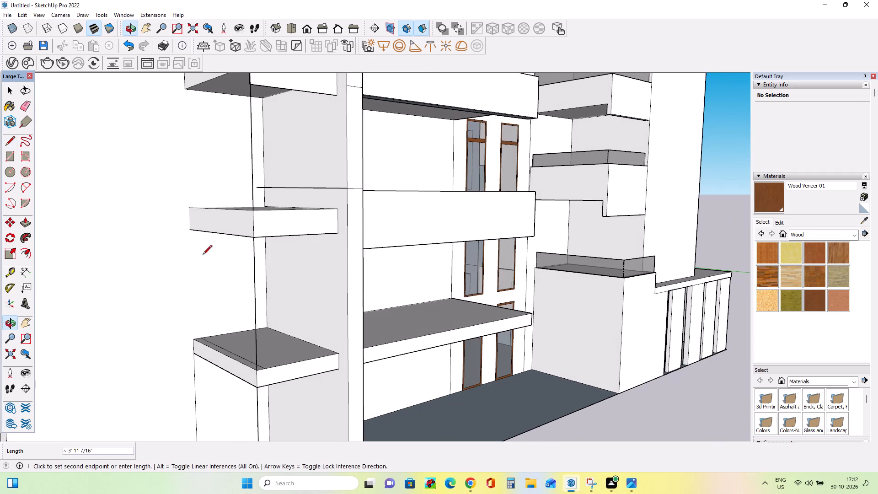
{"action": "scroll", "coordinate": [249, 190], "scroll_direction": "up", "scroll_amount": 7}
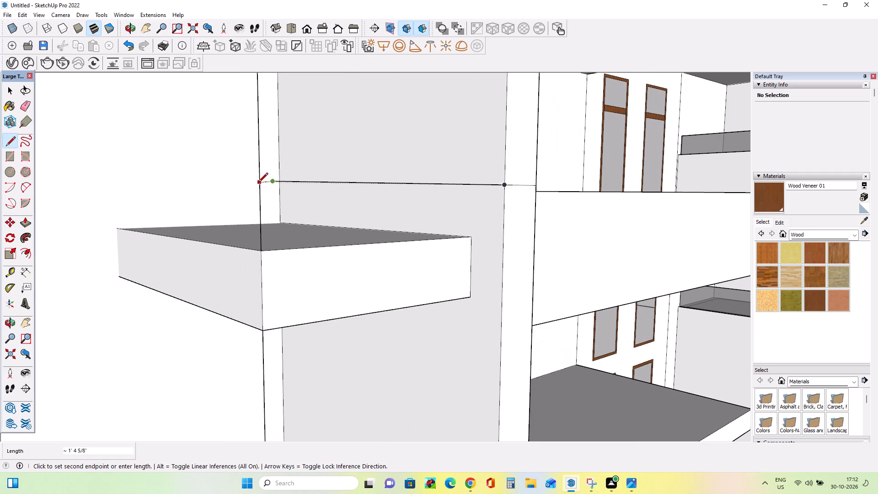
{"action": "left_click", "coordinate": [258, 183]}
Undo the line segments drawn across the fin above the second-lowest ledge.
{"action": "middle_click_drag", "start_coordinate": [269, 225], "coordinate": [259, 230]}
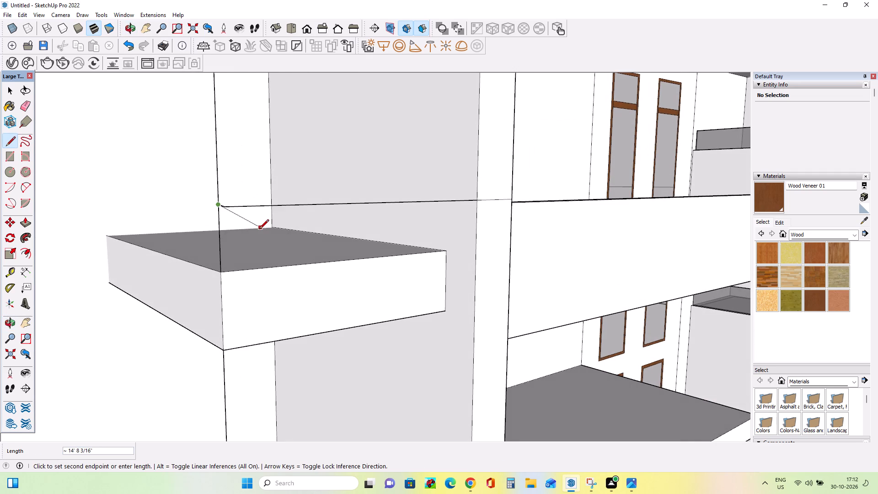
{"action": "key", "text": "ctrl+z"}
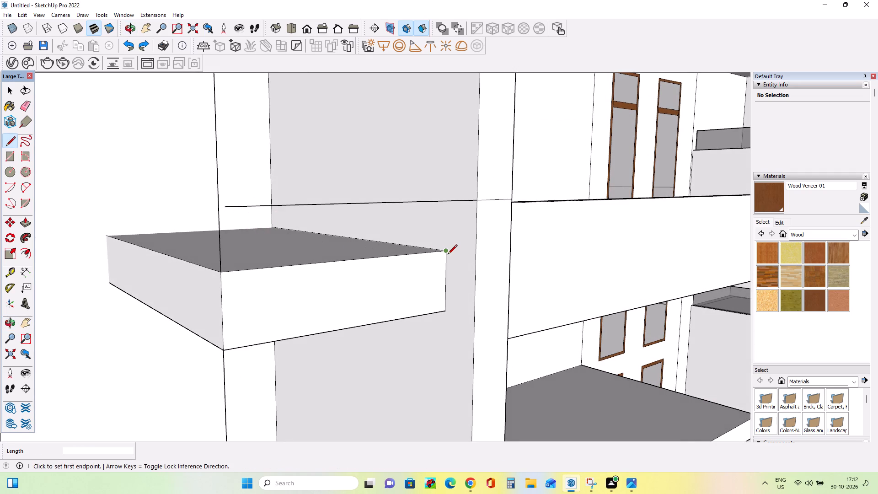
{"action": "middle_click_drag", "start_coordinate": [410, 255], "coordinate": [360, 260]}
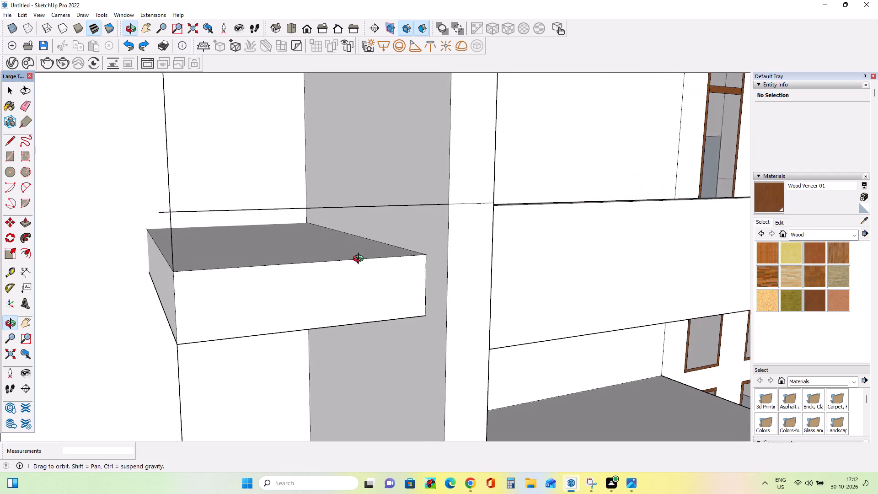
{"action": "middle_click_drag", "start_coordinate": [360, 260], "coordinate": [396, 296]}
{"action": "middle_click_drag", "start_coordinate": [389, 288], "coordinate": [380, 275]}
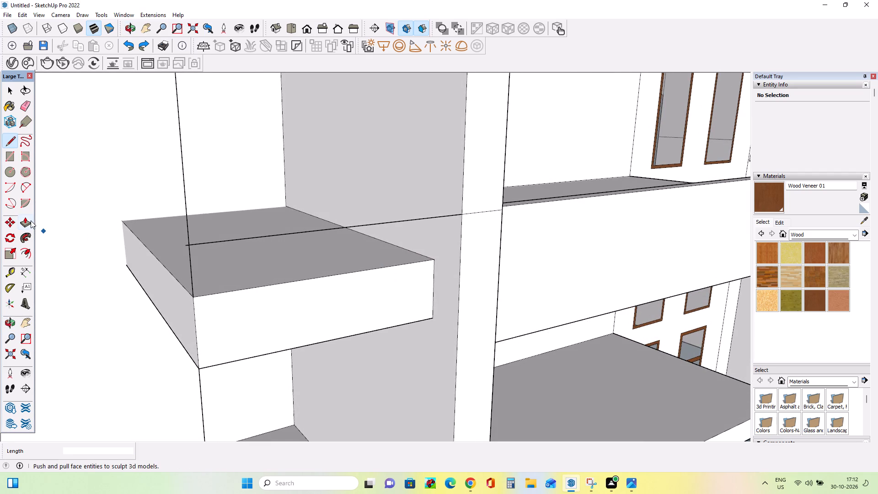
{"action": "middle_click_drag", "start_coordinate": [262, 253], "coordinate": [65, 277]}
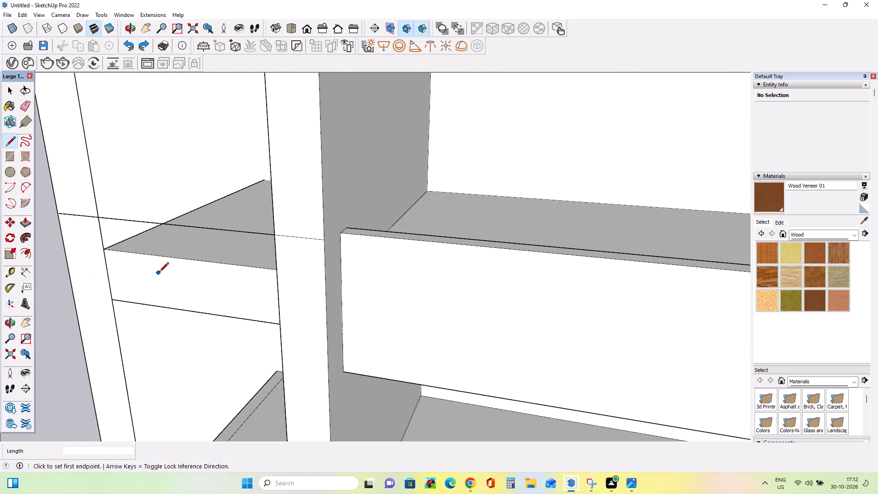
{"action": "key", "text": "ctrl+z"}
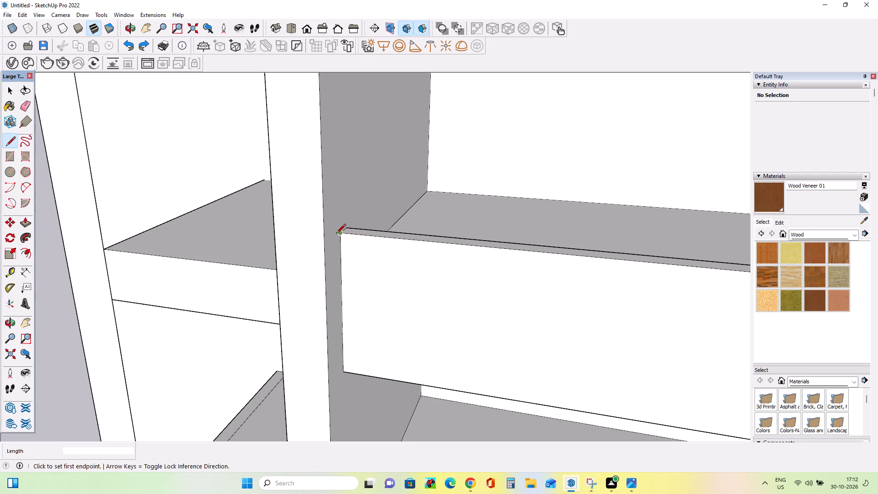
Draw lines from the second-lowest parapet's top and bottom corners across the fin, outlining faces above and below the matching ledge.
{"action": "left_click", "coordinate": [339, 234]}
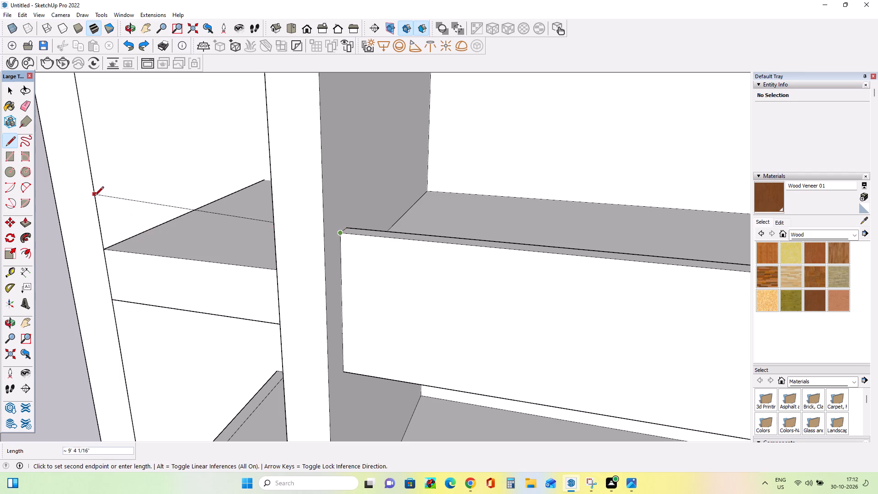
{"action": "left_click", "coordinate": [97, 206]}
{"action": "middle_click_drag", "start_coordinate": [147, 263], "coordinate": [240, 218]}
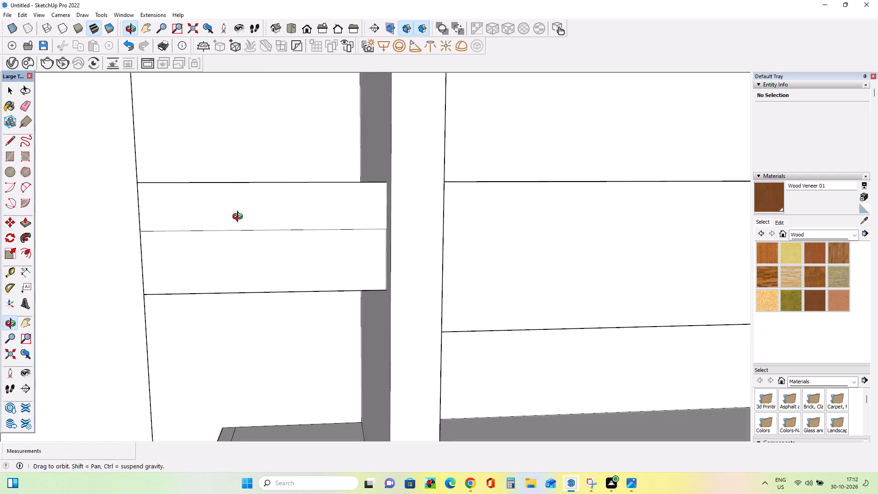
{"action": "middle_click_drag", "start_coordinate": [240, 218], "coordinate": [240, 215]}
{"action": "middle_click_drag", "start_coordinate": [446, 323], "coordinate": [366, 293]}
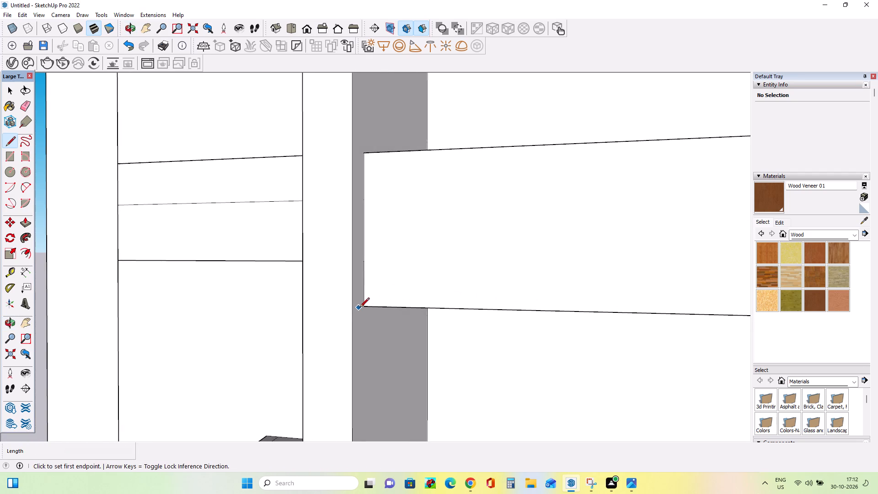
{"action": "left_click", "coordinate": [364, 307]}
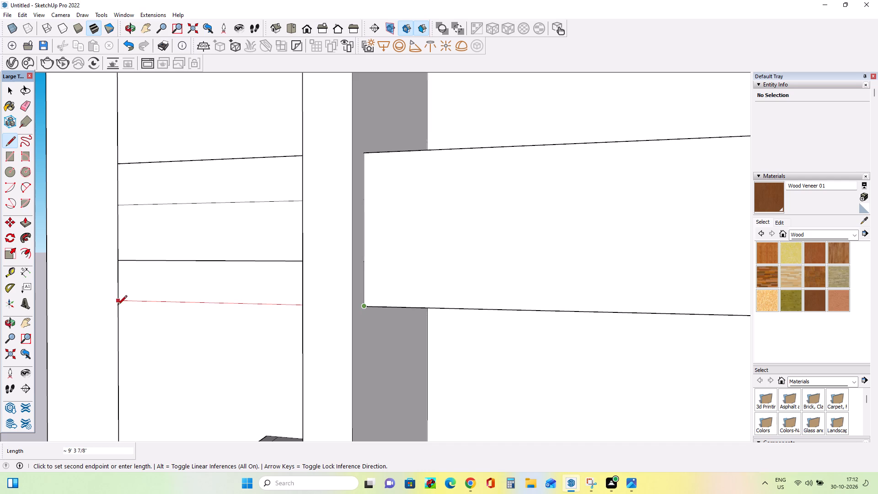
{"action": "left_click", "coordinate": [118, 306]}
{"action": "middle_click_drag", "start_coordinate": [151, 326], "coordinate": [292, 321]}
{"action": "middle_click_drag", "start_coordinate": [311, 315], "coordinate": [339, 341]}
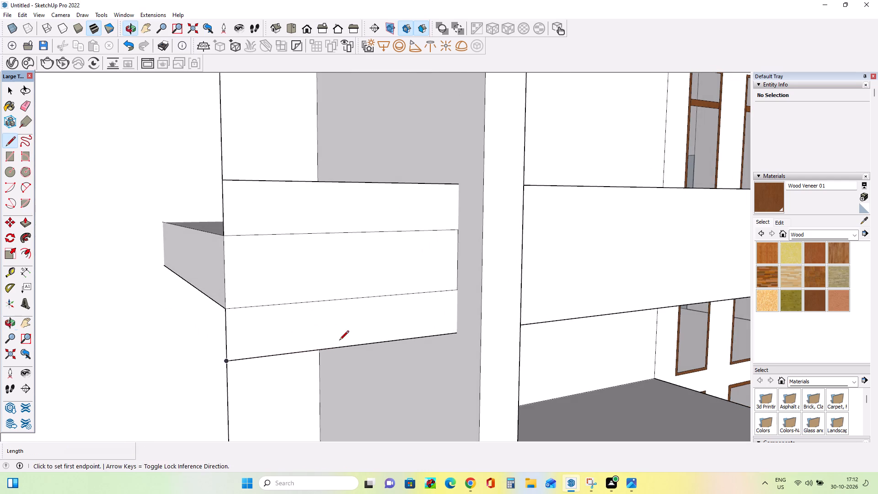
Push/Pull the new faces above and below the second-lowest ledge beyond the fin to a thickness of 2 7/16".
{"action": "middle_click_drag", "start_coordinate": [146, 241], "coordinate": [342, 270]}
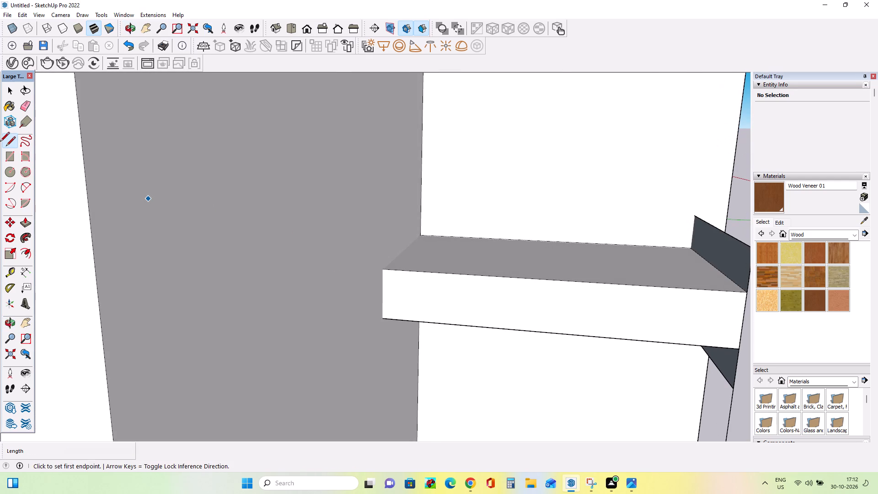
{"action": "left_click", "coordinate": [21, 217]}
{"action": "left_click_drag", "start_coordinate": [707, 236], "coordinate": [701, 252]}
{"action": "scroll", "coordinate": [570, 214], "scroll_direction": "down", "scroll_amount": 6}
{"action": "middle_click_drag", "start_coordinate": [685, 288], "coordinate": [685, 248]}
{"action": "scroll", "coordinate": [645, 276], "scroll_direction": "up", "scroll_amount": 4}
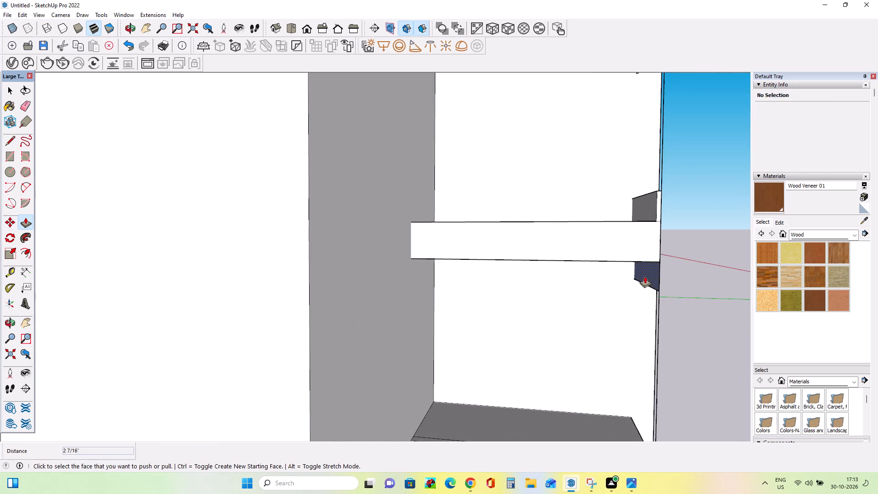
{"action": "left_click_drag", "start_coordinate": [650, 274], "coordinate": [652, 205]}
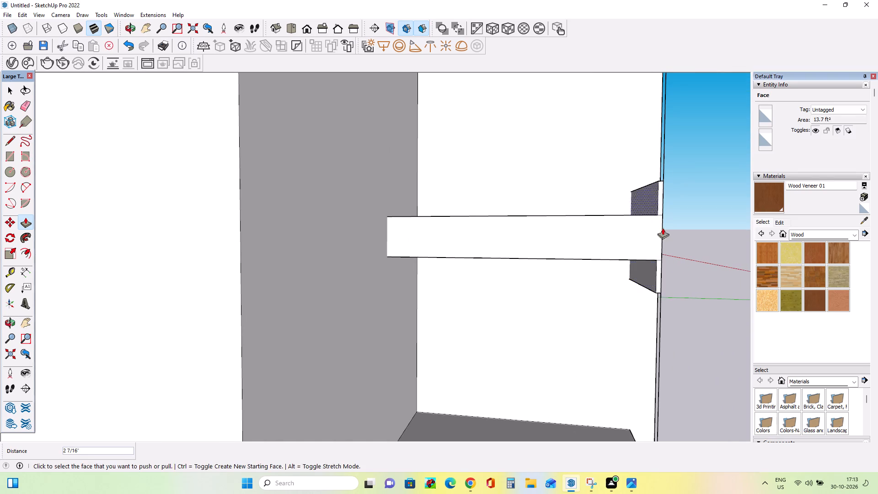
{"action": "middle_click_drag", "start_coordinate": [693, 284], "coordinate": [434, 302]}
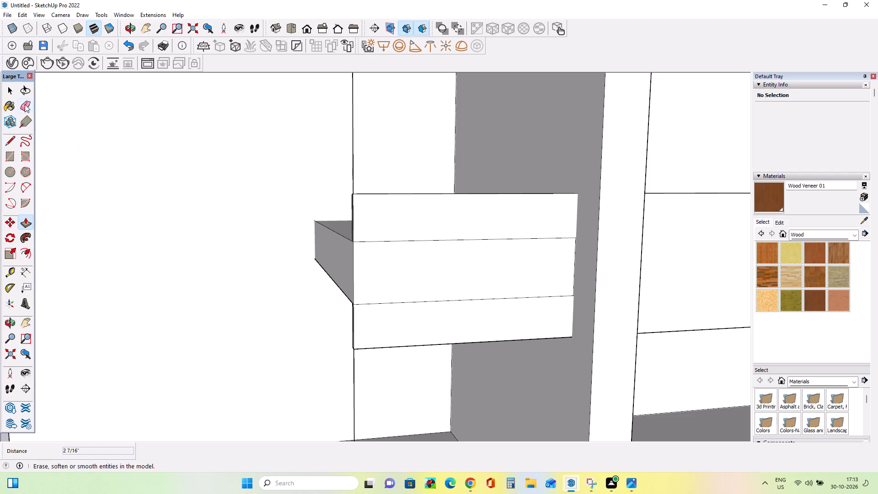
Erase the two horizontal lines dividing the front face of the new parapet beyond the fin.
{"action": "left_click", "coordinate": [24, 105]}
{"action": "left_click_drag", "start_coordinate": [412, 236], "coordinate": [421, 293]}
{"action": "left_click_drag", "start_coordinate": [423, 295], "coordinate": [425, 312]}
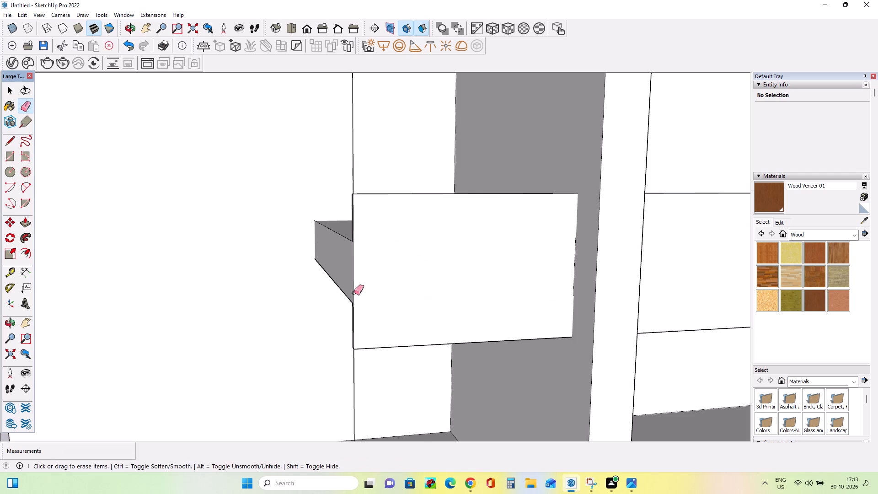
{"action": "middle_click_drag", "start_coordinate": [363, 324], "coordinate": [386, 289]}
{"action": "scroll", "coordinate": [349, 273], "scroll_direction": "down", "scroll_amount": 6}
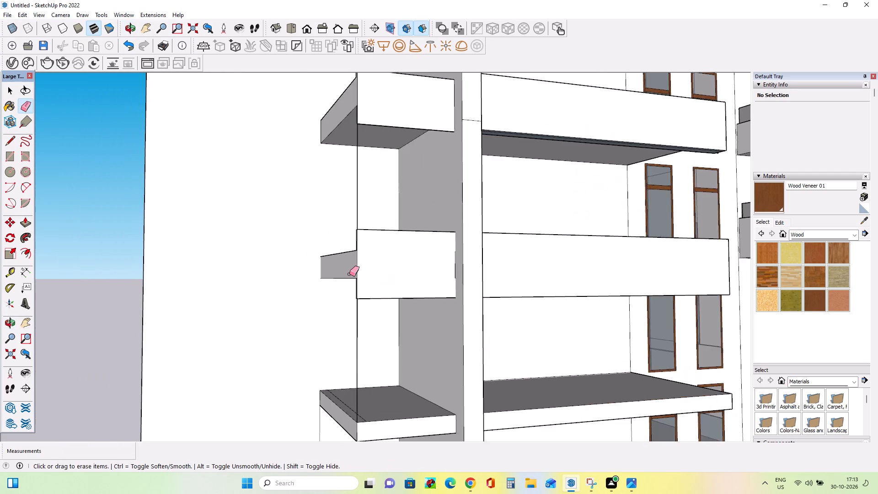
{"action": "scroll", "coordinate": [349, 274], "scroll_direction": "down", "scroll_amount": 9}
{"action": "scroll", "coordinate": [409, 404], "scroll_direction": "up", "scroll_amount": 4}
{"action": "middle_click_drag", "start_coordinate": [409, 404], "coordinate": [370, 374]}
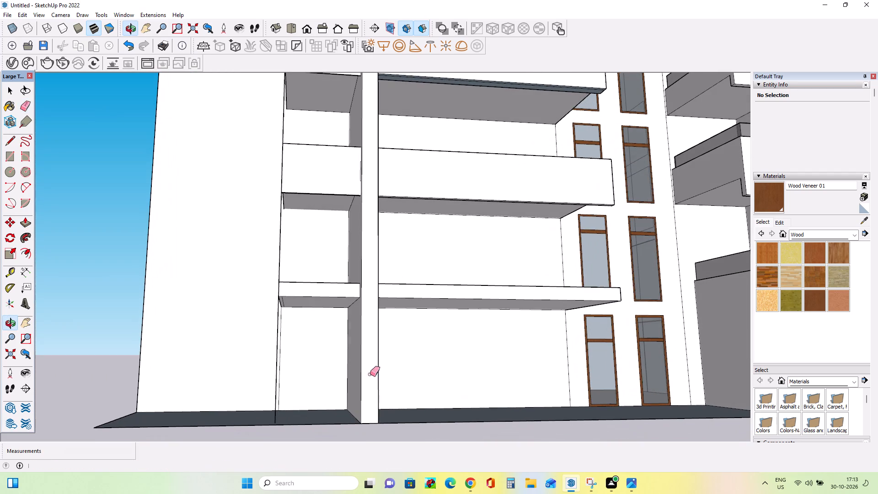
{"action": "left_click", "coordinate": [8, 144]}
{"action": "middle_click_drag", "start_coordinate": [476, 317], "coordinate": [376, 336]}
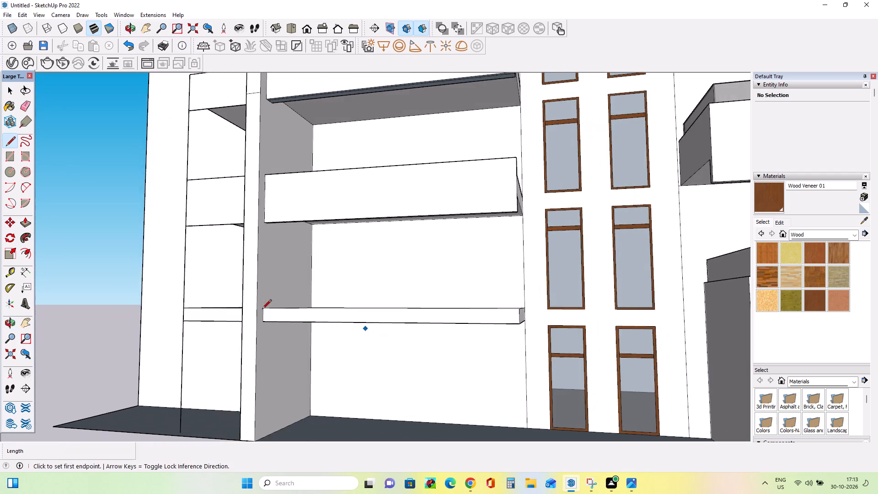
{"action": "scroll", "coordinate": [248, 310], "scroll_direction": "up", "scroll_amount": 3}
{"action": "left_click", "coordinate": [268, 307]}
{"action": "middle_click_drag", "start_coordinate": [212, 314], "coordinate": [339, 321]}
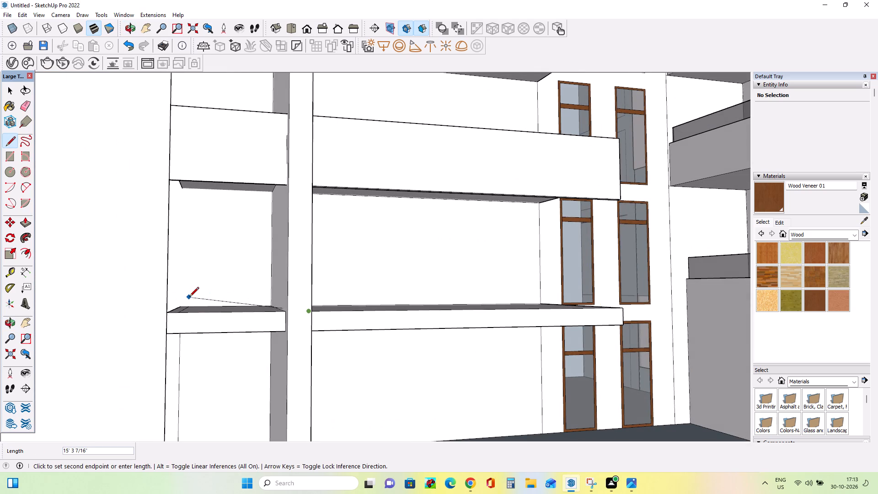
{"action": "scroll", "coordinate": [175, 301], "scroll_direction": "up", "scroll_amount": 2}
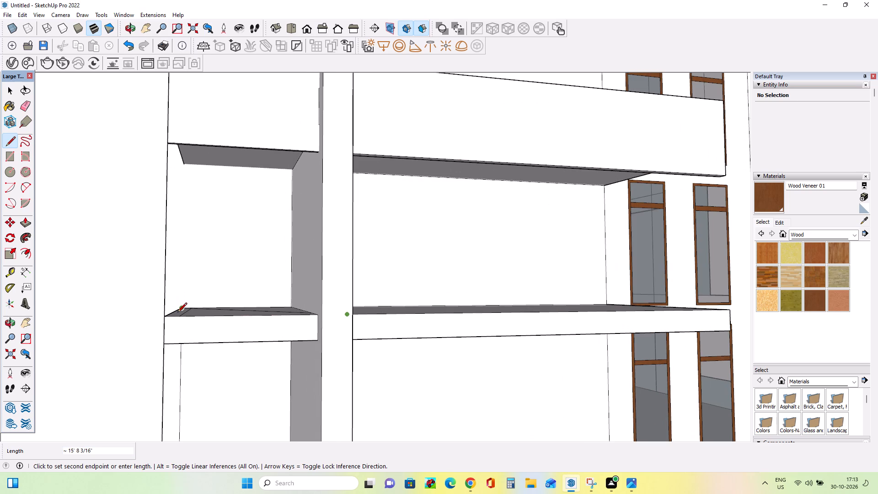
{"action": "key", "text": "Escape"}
Draw a rectangle of about 25' 3 7/8" by 10 5/16" along the front edge of the lowest ledge's top, between the fin and windows.
{"action": "middle_click_drag", "start_coordinate": [229, 321], "coordinate": [218, 319]}
{"action": "scroll", "coordinate": [222, 315], "scroll_direction": "down", "scroll_amount": 8}
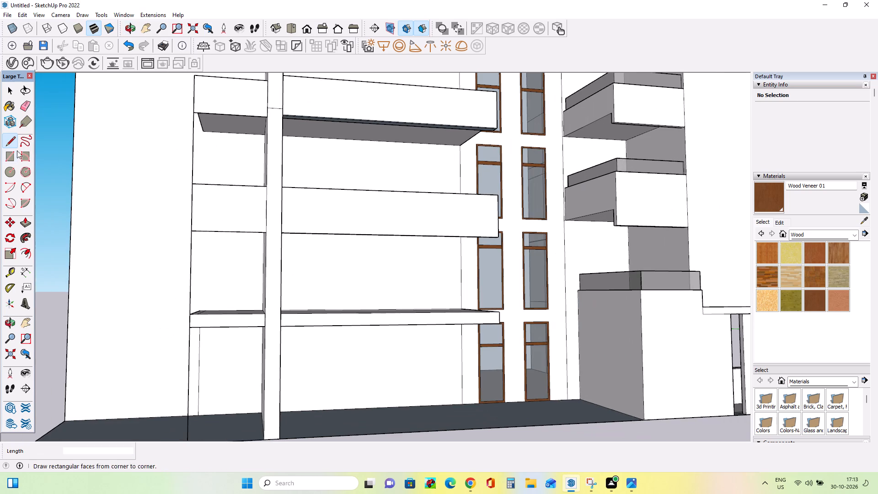
{"action": "left_click", "coordinate": [8, 157]}
{"action": "middle_click_drag", "start_coordinate": [289, 353], "coordinate": [302, 424]}
{"action": "scroll", "coordinate": [305, 408], "scroll_direction": "up", "scroll_amount": 8}
{"action": "middle_click_drag", "start_coordinate": [326, 394], "coordinate": [243, 399]}
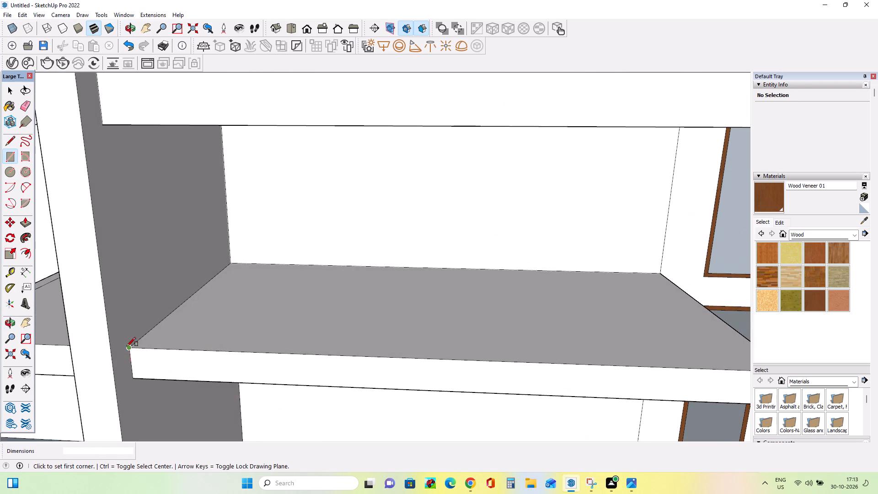
{"action": "scroll", "coordinate": [348, 340], "scroll_direction": "down", "scroll_amount": 2}
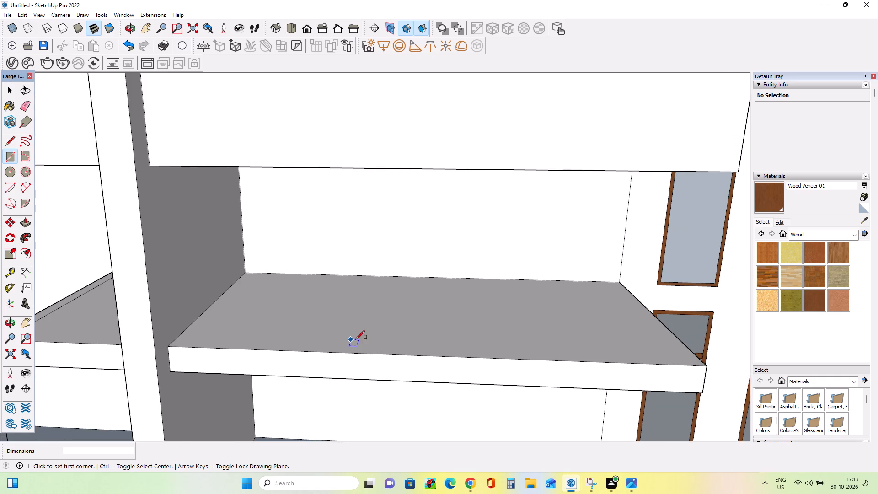
{"action": "scroll", "coordinate": [376, 344], "scroll_direction": "down", "scroll_amount": 1}
{"action": "scroll", "coordinate": [664, 354], "scroll_direction": "up", "scroll_amount": 2}
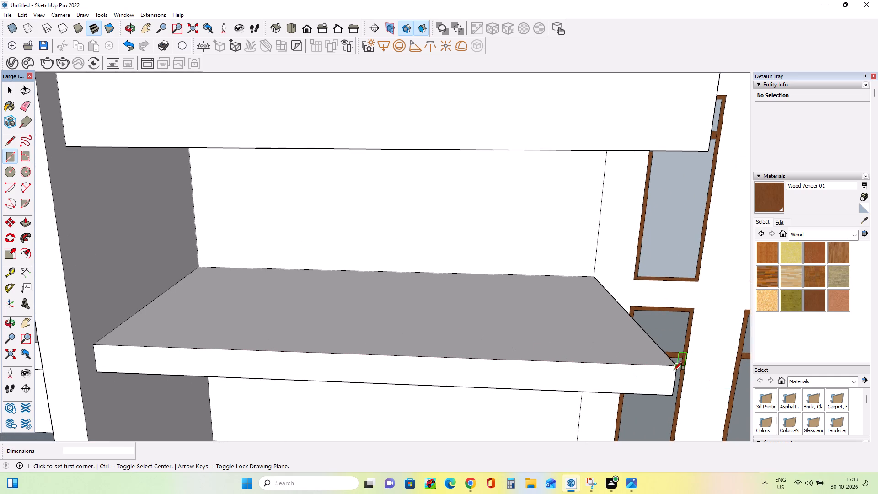
{"action": "left_click", "coordinate": [674, 367]}
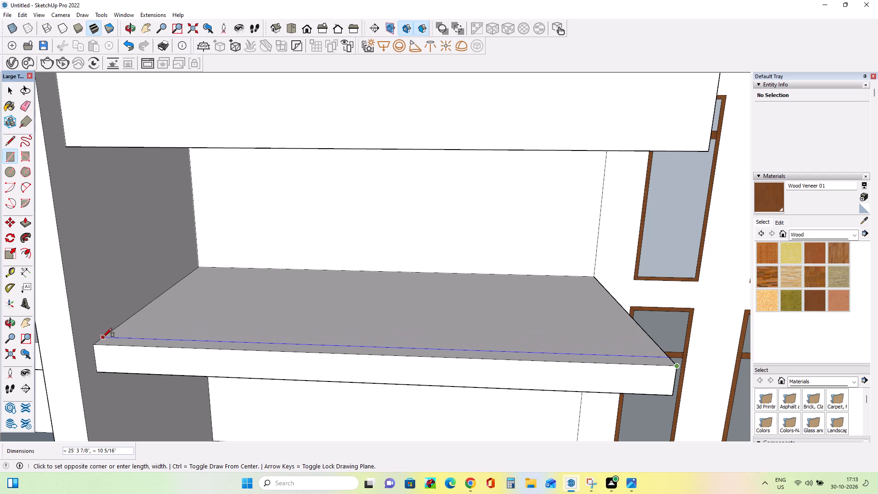
{"action": "left_click", "coordinate": [103, 337]}
Draw a matching rectangle of about 25' 3 7/8" by 8 1/2" along the front edge of the lowest ledge's underside.
{"action": "scroll", "coordinate": [525, 319], "scroll_direction": "down", "scroll_amount": 7}
{"action": "middle_click_drag", "start_coordinate": [592, 358], "coordinate": [603, 324]}
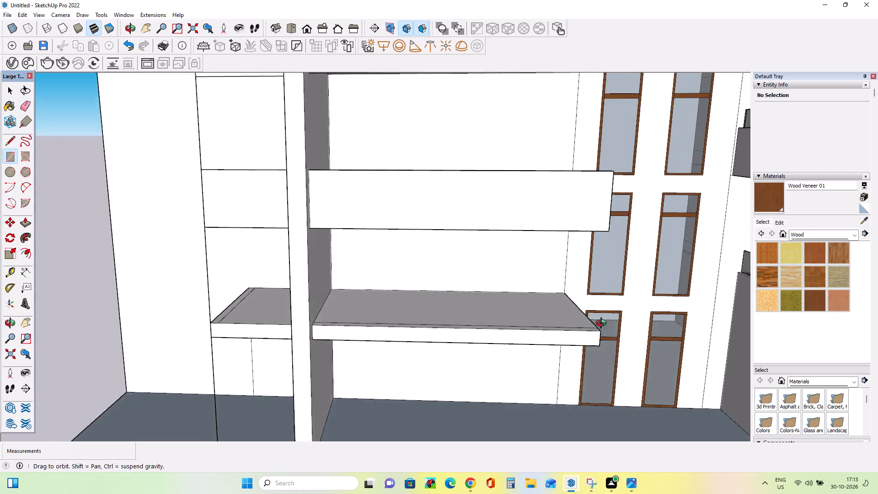
{"action": "middle_click_drag", "start_coordinate": [603, 324], "coordinate": [616, 201]}
{"action": "left_click_drag", "start_coordinate": [614, 256], "coordinate": [608, 256]}
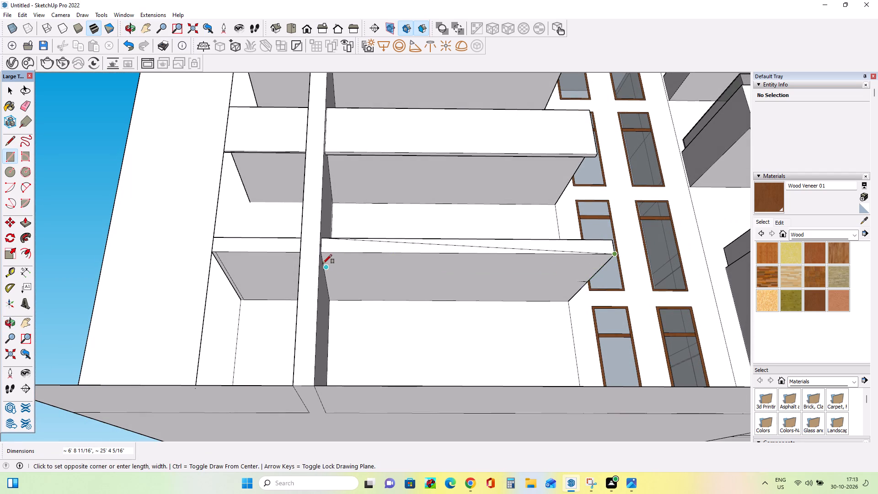
{"action": "scroll", "coordinate": [321, 265], "scroll_direction": "up", "scroll_amount": 6}
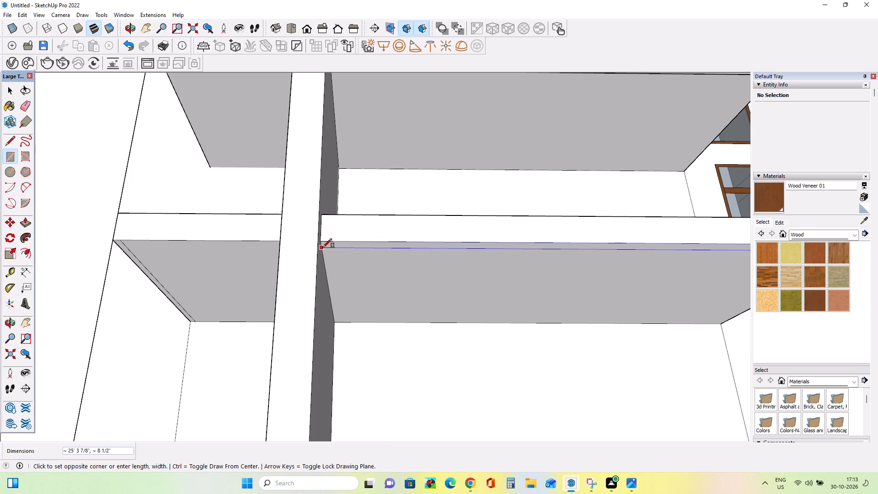
{"action": "left_click", "coordinate": [323, 250]}
{"action": "scroll", "coordinate": [392, 272], "scroll_direction": "down", "scroll_amount": 8}
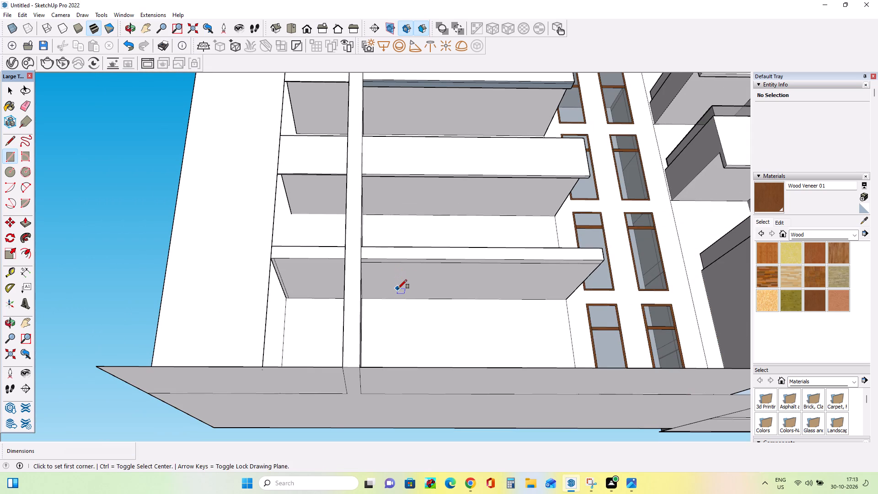
Push/Pull the lowest ledge's front strips to form a parapet, the underside strip down 9 13/16" and the top strip up 11".
{"action": "middle_click_drag", "start_coordinate": [398, 289], "coordinate": [402, 298]}
{"action": "scroll", "coordinate": [403, 294], "scroll_direction": "up", "scroll_amount": 2}
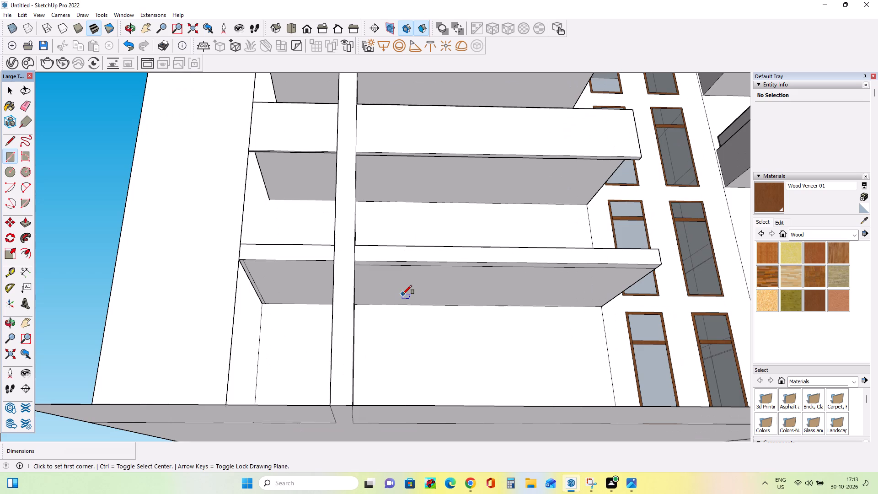
{"action": "middle_click_drag", "start_coordinate": [399, 281], "coordinate": [394, 269]}
{"action": "left_click", "coordinate": [20, 221]}
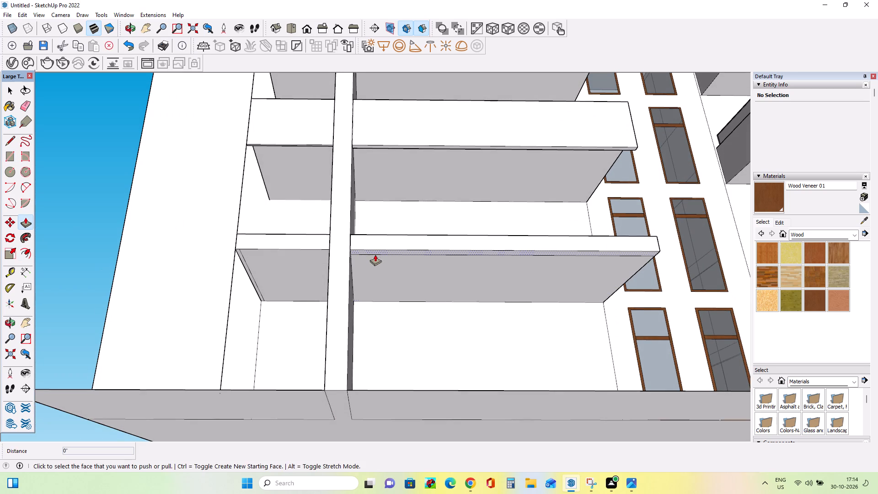
{"action": "left_click_drag", "start_coordinate": [374, 252], "coordinate": [375, 261]}
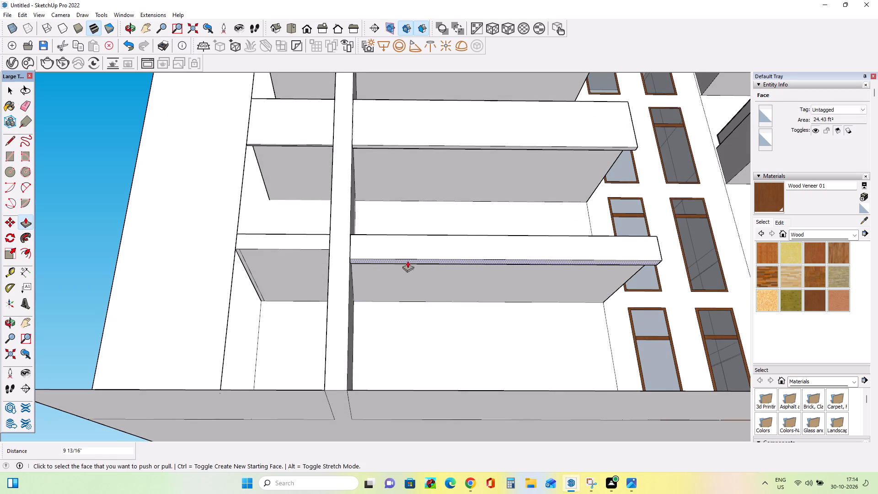
{"action": "middle_click_drag", "start_coordinate": [444, 264], "coordinate": [293, 403]}
{"action": "scroll", "coordinate": [336, 328], "scroll_direction": "up", "scroll_amount": 4}
{"action": "middle_click_drag", "start_coordinate": [345, 348], "coordinate": [349, 379]}
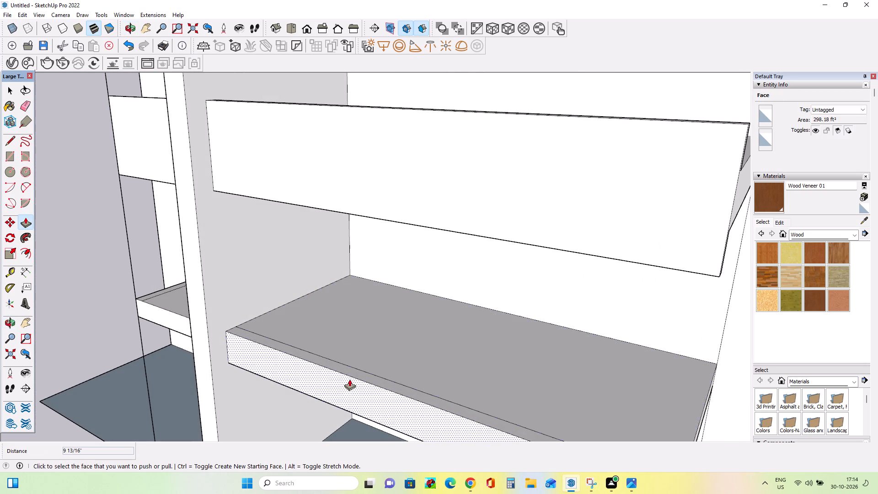
{"action": "left_click_drag", "start_coordinate": [351, 373], "coordinate": [353, 357]}
{"action": "scroll", "coordinate": [297, 349], "scroll_direction": "down", "scroll_amount": 4}
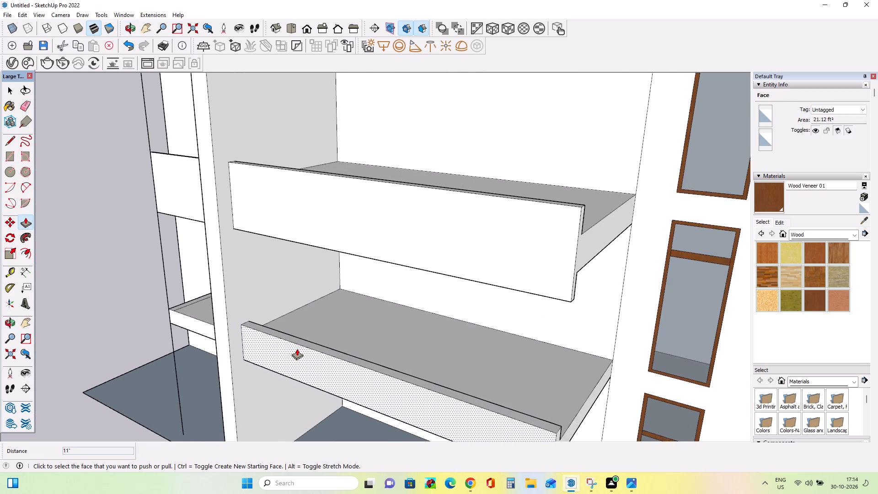
Push/Pull the bottom face of the lowest parapet down by about another 6 11/16".
{"action": "middle_click_drag", "start_coordinate": [300, 353], "coordinate": [361, 271]}
{"action": "middle_click_drag", "start_coordinate": [415, 324], "coordinate": [289, 314]}
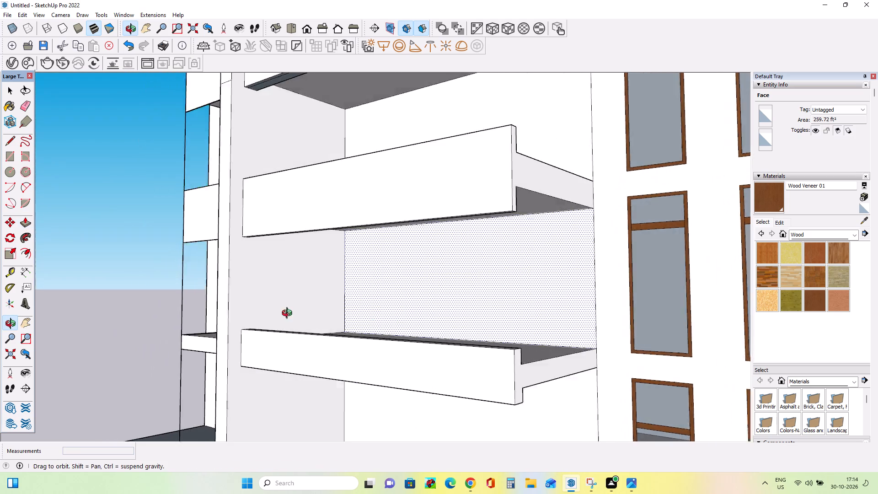
{"action": "middle_click_drag", "start_coordinate": [289, 314], "coordinate": [278, 310]}
{"action": "middle_click_drag", "start_coordinate": [379, 369], "coordinate": [395, 277]}
{"action": "left_click_drag", "start_coordinate": [406, 291], "coordinate": [407, 302]}
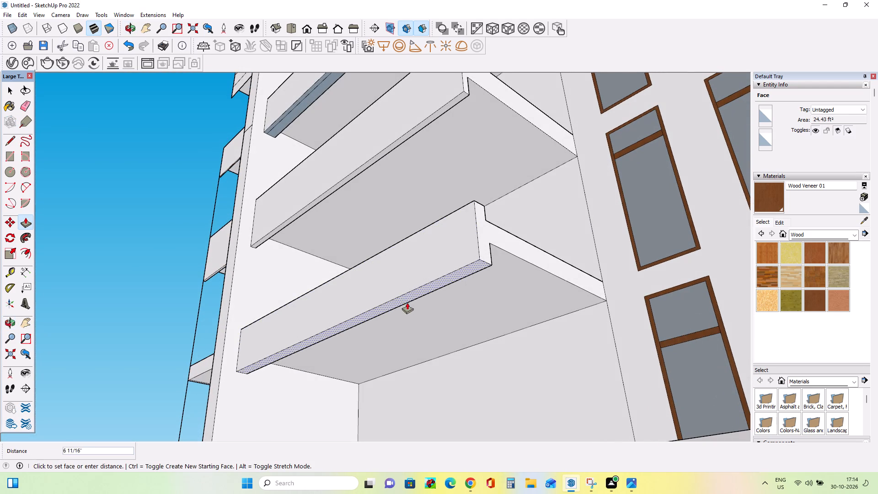
{"action": "left_click_drag", "start_coordinate": [407, 302], "coordinate": [407, 302]}
Thin the lowest parapet by pushing its inner faces outward, 7 1/4" below the ledge and 5 1/8" above it.
{"action": "middle_click_drag", "start_coordinate": [592, 307], "coordinate": [509, 354]}
{"action": "scroll", "coordinate": [402, 342], "scroll_direction": "up", "scroll_amount": 7}
{"action": "middle_click_drag", "start_coordinate": [451, 344], "coordinate": [431, 348]}
{"action": "scroll", "coordinate": [365, 340], "scroll_direction": "up", "scroll_amount": 1}
{"action": "middle_click_drag", "start_coordinate": [364, 340], "coordinate": [340, 347]}
{"action": "left_click_drag", "start_coordinate": [232, 344], "coordinate": [209, 345]}
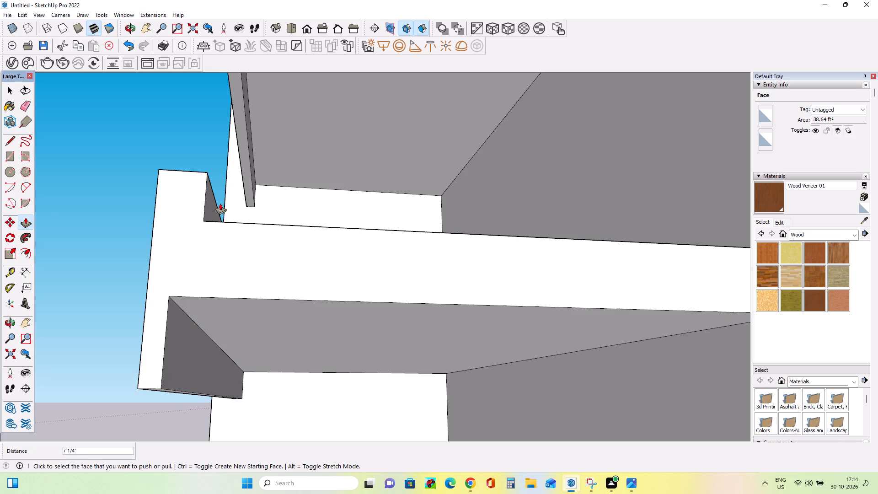
{"action": "left_click_drag", "start_coordinate": [211, 200], "coordinate": [188, 209]}
Push/Pull the top face of the lowest parapet up 11 7/16".
{"action": "middle_click_drag", "start_coordinate": [294, 292], "coordinate": [383, 302]}
{"action": "scroll", "coordinate": [374, 301], "scroll_direction": "down", "scroll_amount": 6}
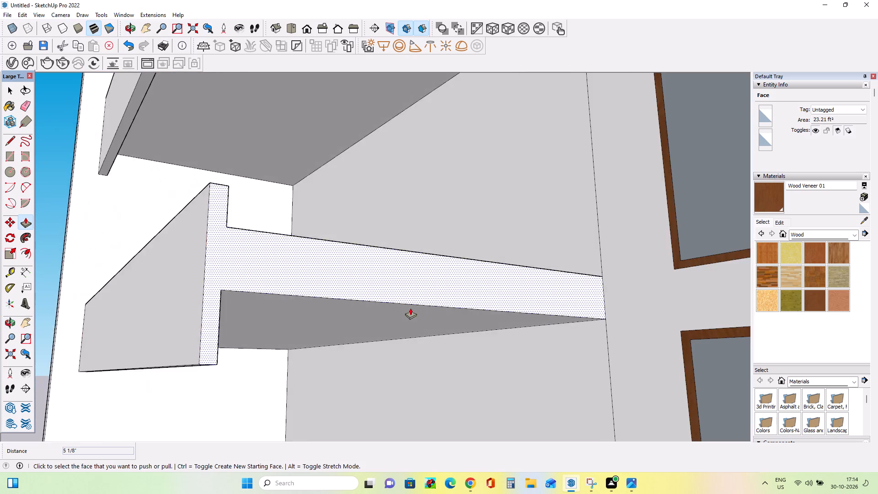
{"action": "scroll", "coordinate": [410, 308], "scroll_direction": "down", "scroll_amount": 17}
{"action": "middle_click_drag", "start_coordinate": [454, 328], "coordinate": [626, 376]}
{"action": "scroll", "coordinate": [346, 284], "scroll_direction": "up", "scroll_amount": 4}
{"action": "middle_click_drag", "start_coordinate": [384, 306], "coordinate": [385, 351]}
{"action": "scroll", "coordinate": [422, 314], "scroll_direction": "up", "scroll_amount": 3}
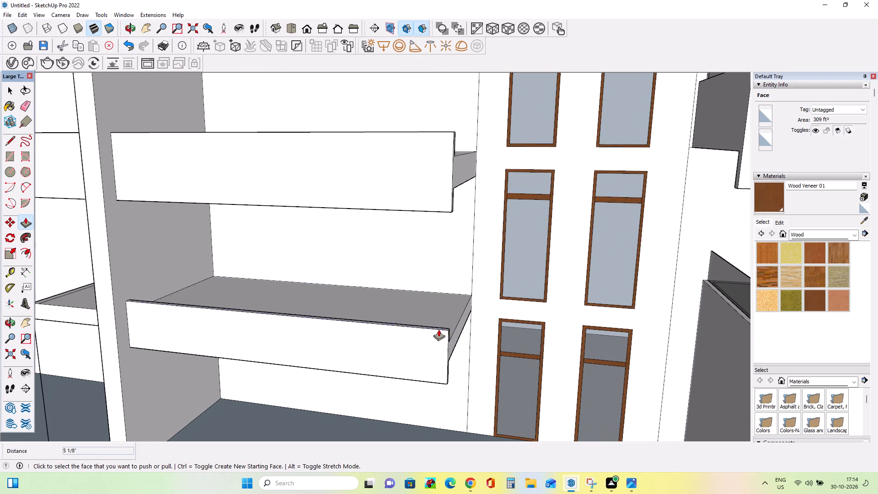
{"action": "left_click_drag", "start_coordinate": [441, 328], "coordinate": [441, 322]}
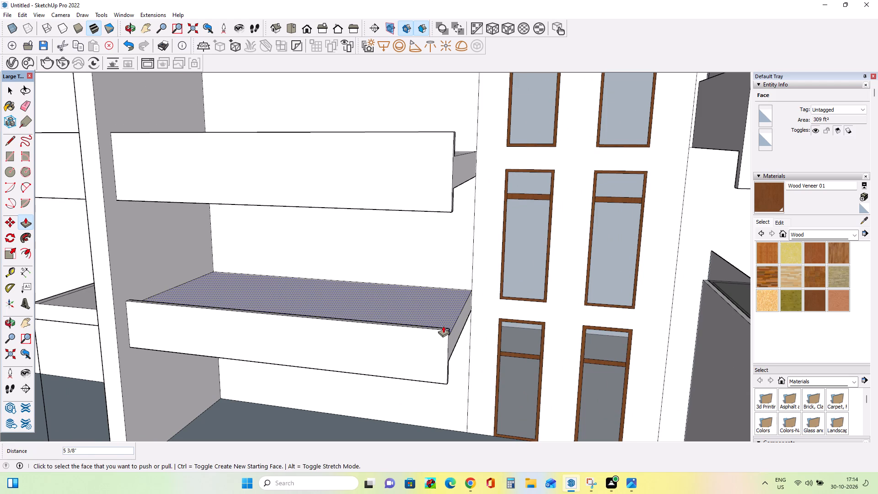
{"action": "key", "text": "ctrl+z"}
{"action": "left_click_drag", "start_coordinate": [441, 329], "coordinate": [441, 325]}
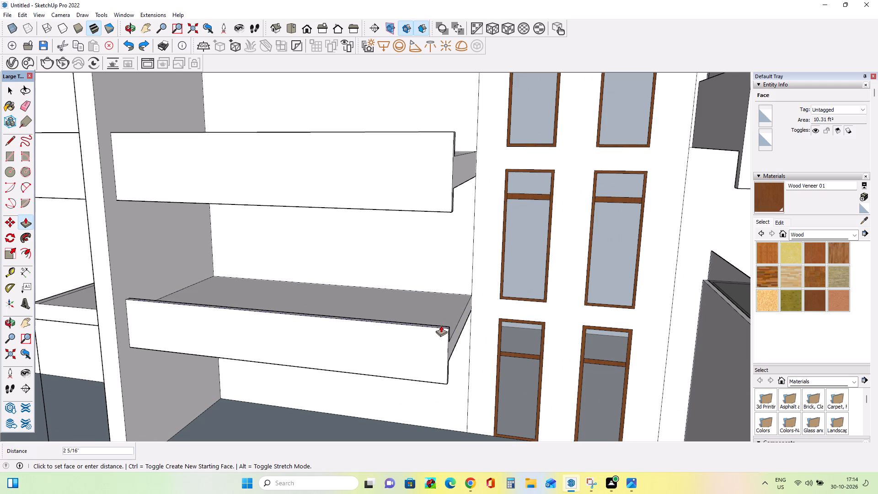
{"action": "left_click_drag", "start_coordinate": [441, 325], "coordinate": [442, 315]}
{"action": "scroll", "coordinate": [461, 335], "scroll_direction": "down", "scroll_amount": 8}
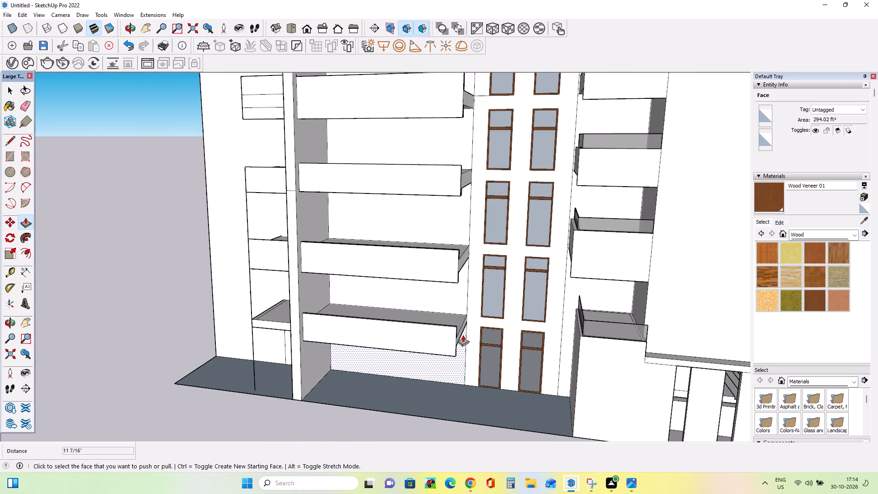
Push/Pull the underside of the topmost ledge between the fin and the windows by 6 7/8".
{"action": "scroll", "coordinate": [463, 335], "scroll_direction": "down", "scroll_amount": 4}
{"action": "middle_click_drag", "start_coordinate": [464, 333], "coordinate": [590, 293]}
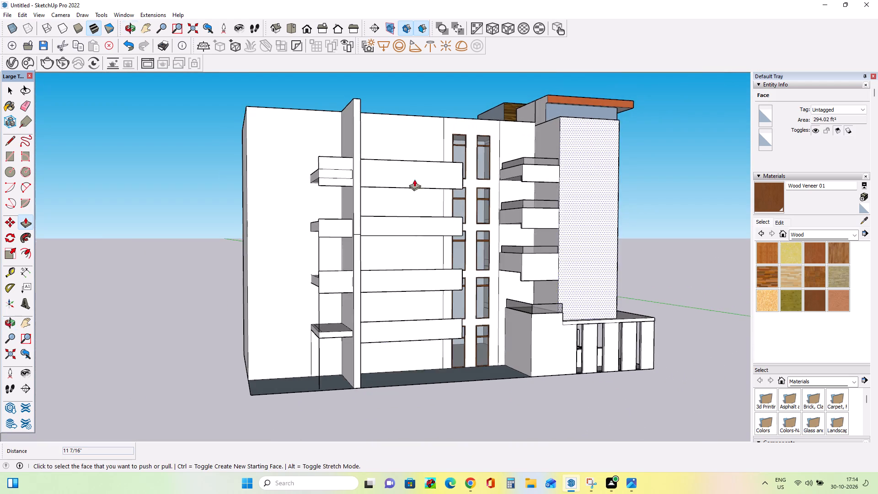
{"action": "scroll", "coordinate": [403, 158], "scroll_direction": "up", "scroll_amount": 6}
{"action": "middle_click_drag", "start_coordinate": [428, 220], "coordinate": [453, 148]}
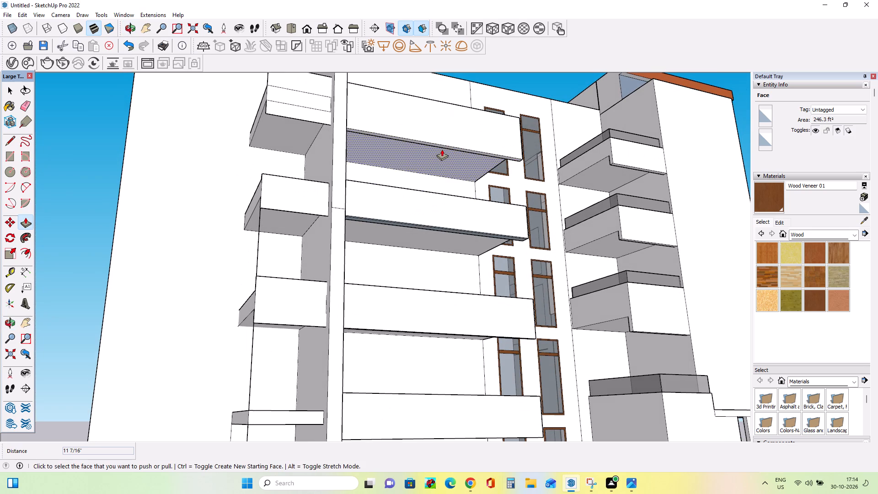
{"action": "left_click_drag", "start_coordinate": [443, 146], "coordinate": [444, 142]}
{"action": "scroll", "coordinate": [367, 240], "scroll_direction": "down", "scroll_amount": 10}
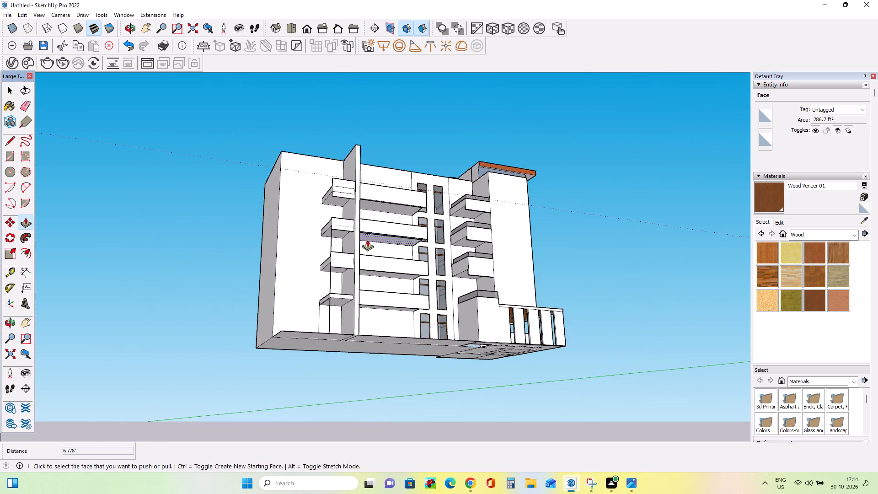
Draw lines from the lowest parapet's top and bottom corners across the fin, outlining faces above and below the matching ledge.
{"action": "scroll", "coordinate": [392, 276], "scroll_direction": "down", "scroll_amount": 1}
{"action": "middle_click_drag", "start_coordinate": [426, 298], "coordinate": [332, 382]}
{"action": "scroll", "coordinate": [327, 381], "scroll_direction": "up", "scroll_amount": 8}
{"action": "middle_click_drag", "start_coordinate": [327, 379], "coordinate": [359, 426]}
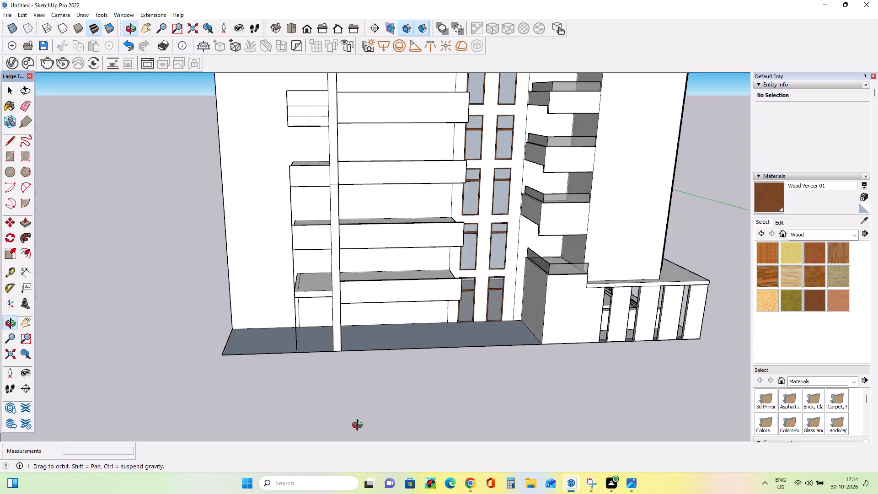
{"action": "middle_click_drag", "start_coordinate": [359, 426], "coordinate": [412, 426]}
{"action": "scroll", "coordinate": [337, 345], "scroll_direction": "up", "scroll_amount": 3}
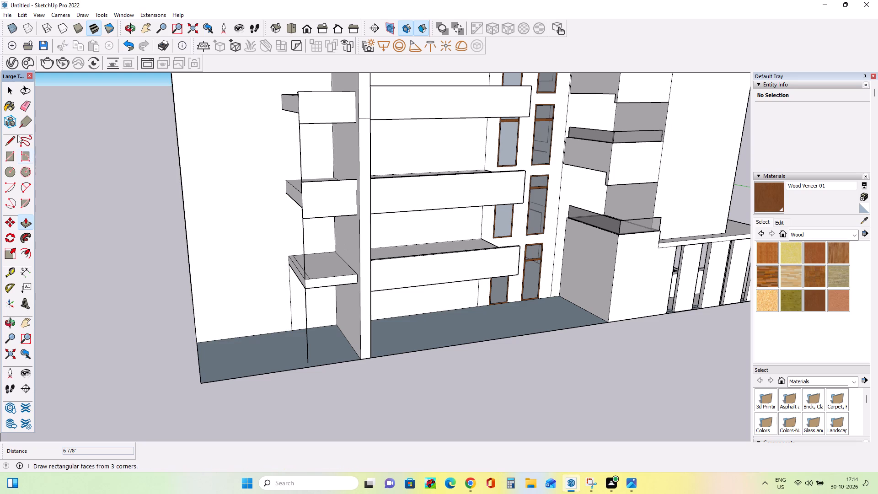
{"action": "left_click", "coordinate": [5, 137]}
{"action": "middle_click_drag", "start_coordinate": [412, 259], "coordinate": [291, 282]}
{"action": "scroll", "coordinate": [272, 278], "scroll_direction": "up", "scroll_amount": 3}
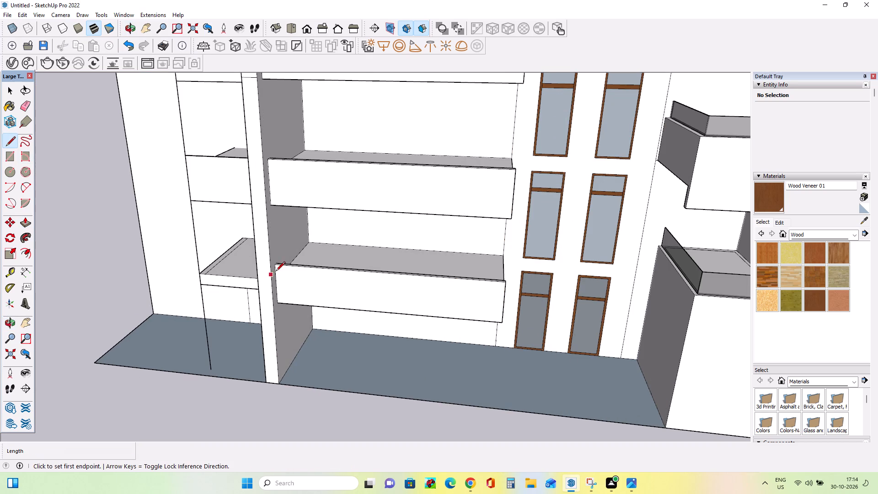
{"action": "left_click", "coordinate": [278, 267]}
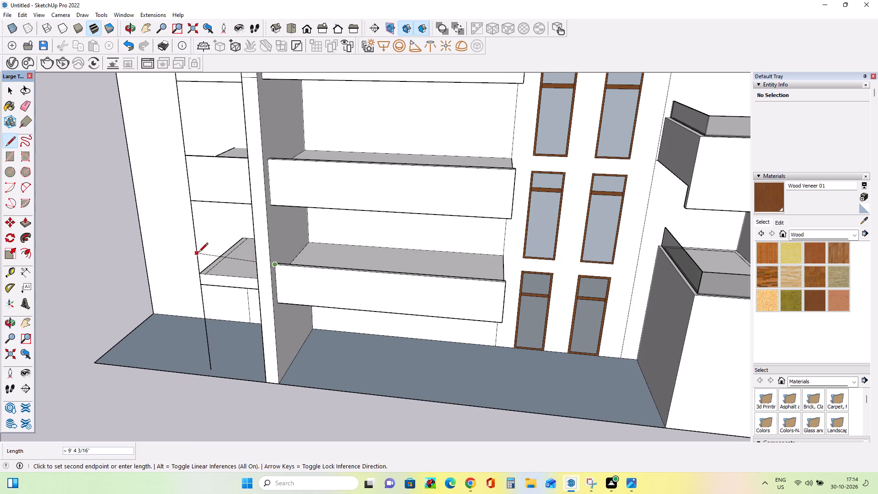
{"action": "left_click", "coordinate": [198, 255]}
{"action": "key", "text": "space"}
{"action": "left_click", "coordinate": [9, 144]}
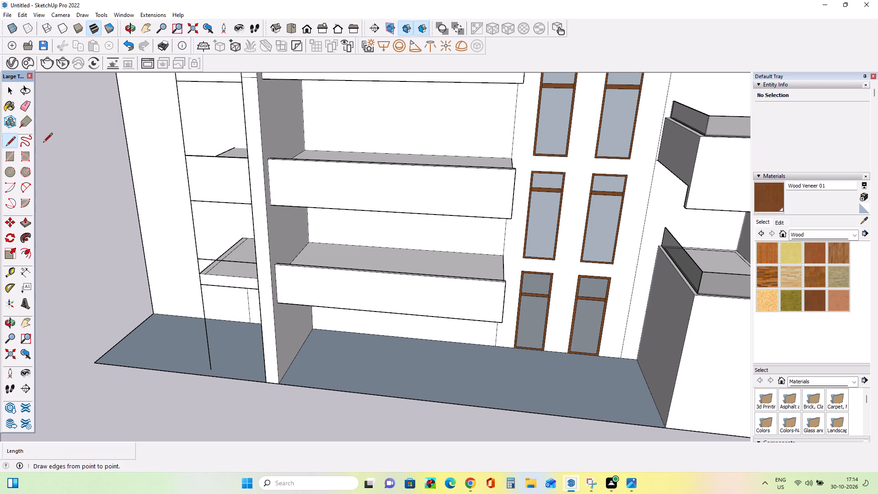
{"action": "left_click", "coordinate": [280, 304]}
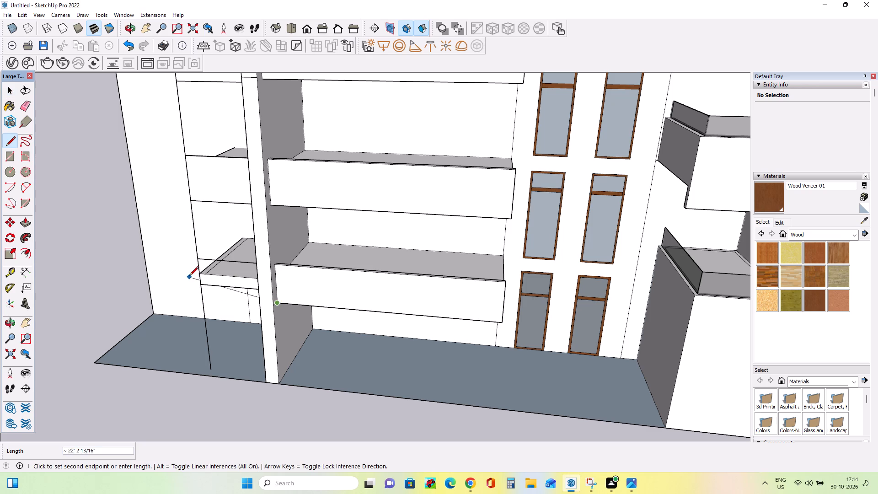
{"action": "left_click", "coordinate": [201, 295]}
{"action": "middle_click_drag", "start_coordinate": [266, 319], "coordinate": [412, 279]}
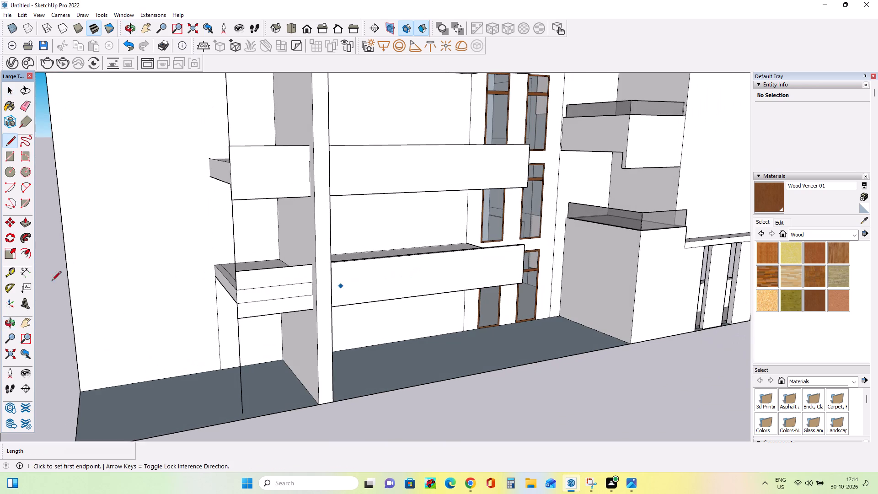
Push/Pull the inner face of the lowest parapet, above the ledge left of the fin, by 4 3/4".
{"action": "middle_click_drag", "start_coordinate": [225, 247], "coordinate": [448, 284]}
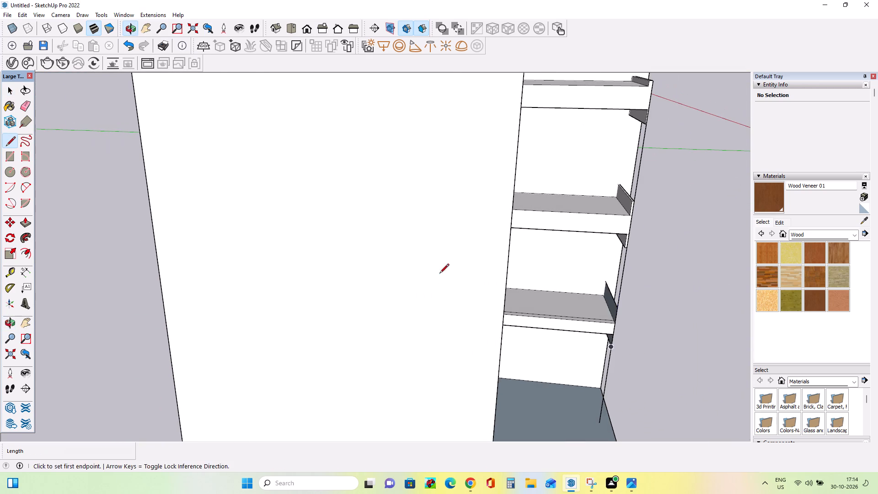
{"action": "left_click", "coordinate": [24, 222]}
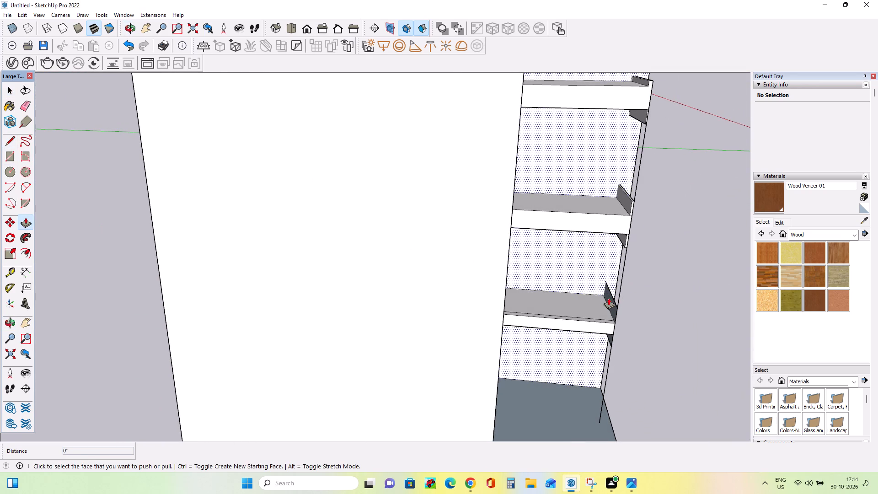
{"action": "left_click", "coordinate": [609, 298]}
{"action": "middle_click_drag", "start_coordinate": [653, 331], "coordinate": [526, 288]}
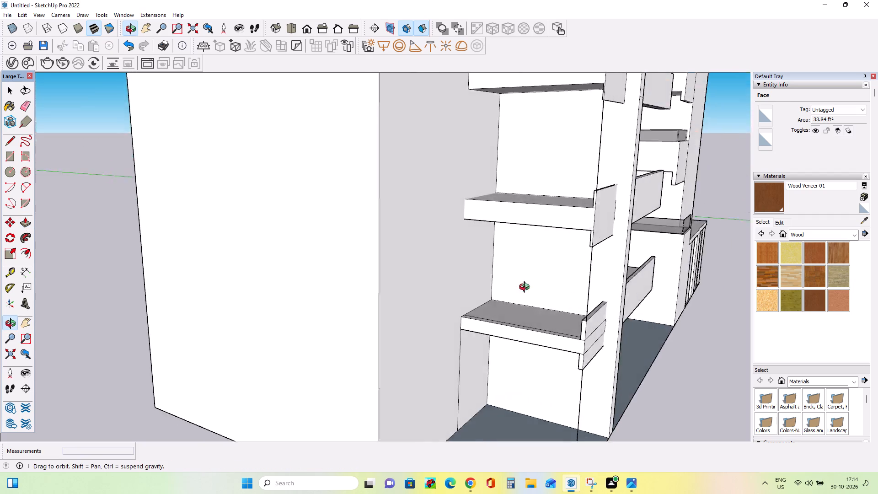
{"action": "middle_click_drag", "start_coordinate": [526, 288], "coordinate": [421, 248]}
{"action": "middle_click_drag", "start_coordinate": [478, 290], "coordinate": [403, 290]}
Erase the two horizontal lines crossing the front face of the lowest parapet left of the fin.
{"action": "scroll", "coordinate": [401, 287], "scroll_direction": "down", "scroll_amount": 8}
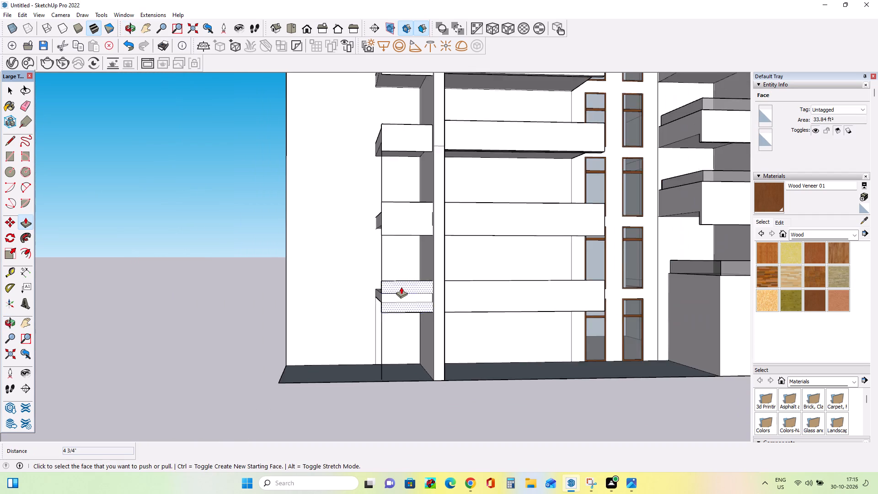
{"action": "scroll", "coordinate": [401, 287], "scroll_direction": "down", "scroll_amount": 4}
{"action": "middle_click_drag", "start_coordinate": [451, 294], "coordinate": [427, 303]}
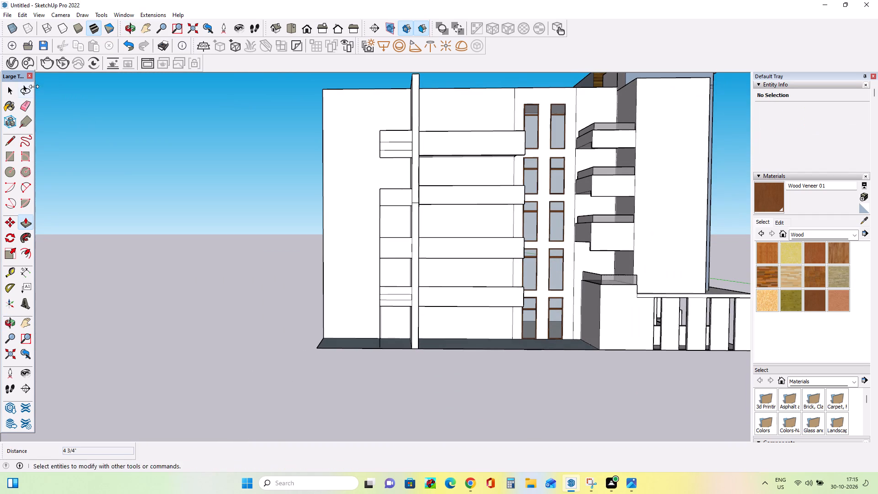
{"action": "middle_click", "coordinate": [392, 167]}
{"action": "scroll", "coordinate": [410, 183], "scroll_direction": "up", "scroll_amount": 6}
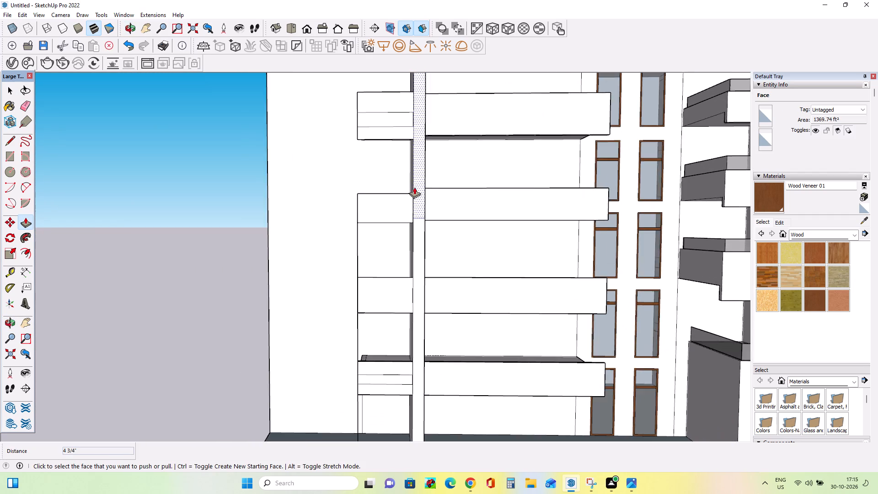
{"action": "scroll", "coordinate": [410, 185], "scroll_direction": "down", "scroll_amount": 3}
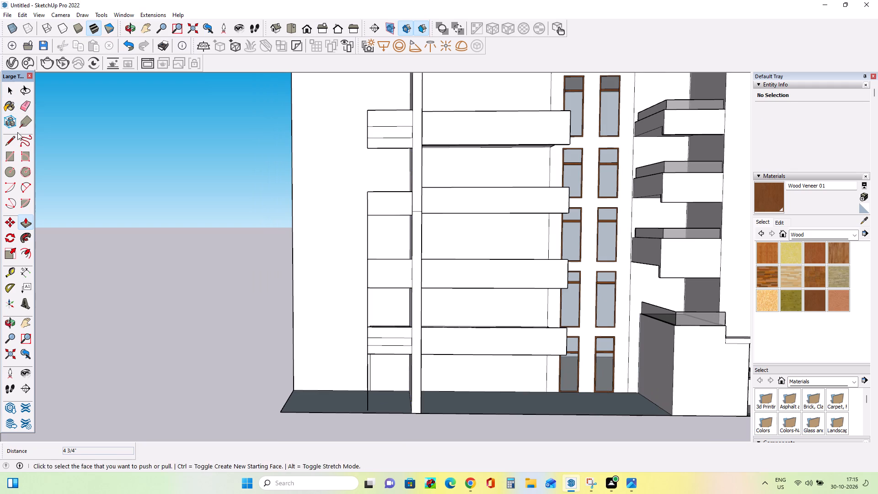
{"action": "left_click", "coordinate": [21, 110]}
{"action": "left_click_drag", "start_coordinate": [401, 347], "coordinate": [402, 338]}
{"action": "scroll", "coordinate": [371, 342], "scroll_direction": "up", "scroll_amount": 12}
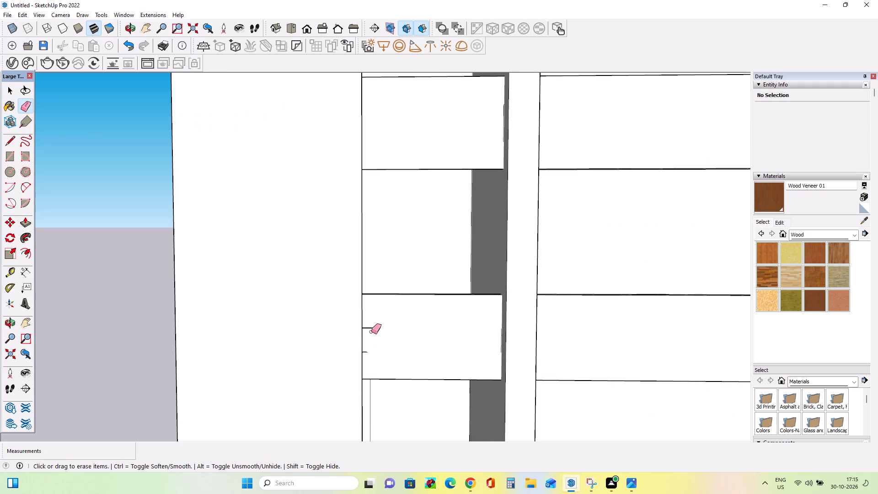
{"action": "left_click_drag", "start_coordinate": [371, 325], "coordinate": [366, 339]}
{"action": "left_click", "coordinate": [365, 354]}
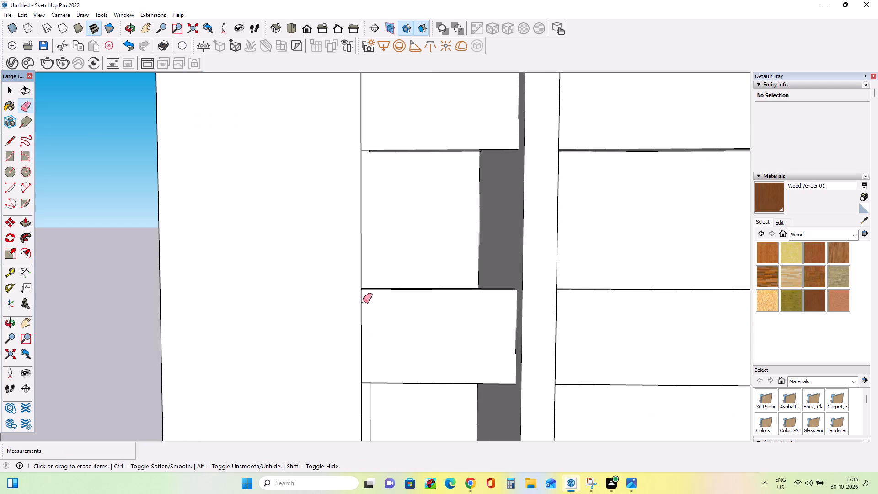
Erase the stray vertical edge between the lowest and second parapets left of the fin.
{"action": "left_click", "coordinate": [363, 270]}
{"action": "left_click_drag", "start_coordinate": [351, 262], "coordinate": [365, 268]}
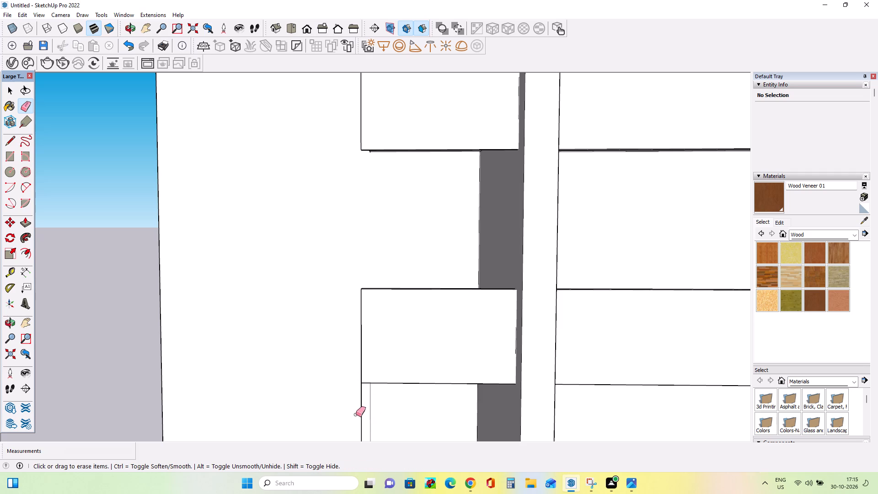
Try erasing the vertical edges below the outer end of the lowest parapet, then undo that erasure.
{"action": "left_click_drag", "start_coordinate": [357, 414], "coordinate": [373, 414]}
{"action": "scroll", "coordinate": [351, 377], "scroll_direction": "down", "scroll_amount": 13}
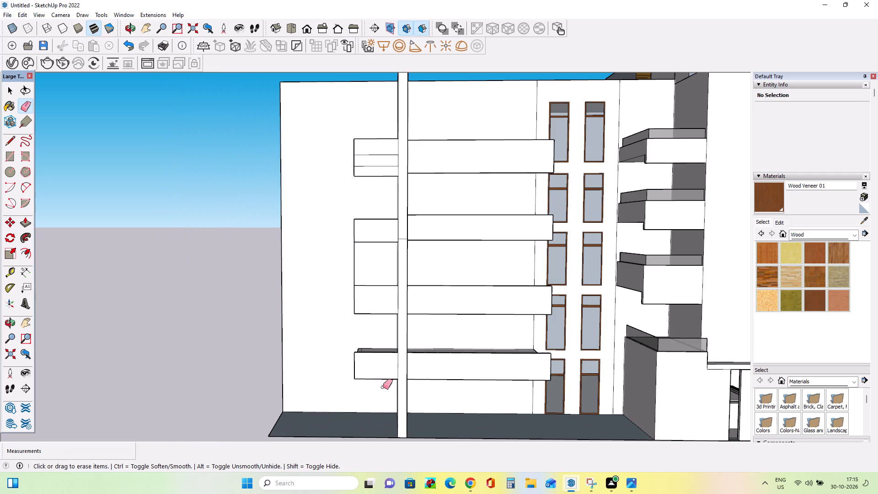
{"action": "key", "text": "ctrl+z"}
Erase the stray vertical edge between the second and third parapets from the ground, left of the fin.
{"action": "scroll", "coordinate": [358, 349], "scroll_direction": "down", "scroll_amount": 2}
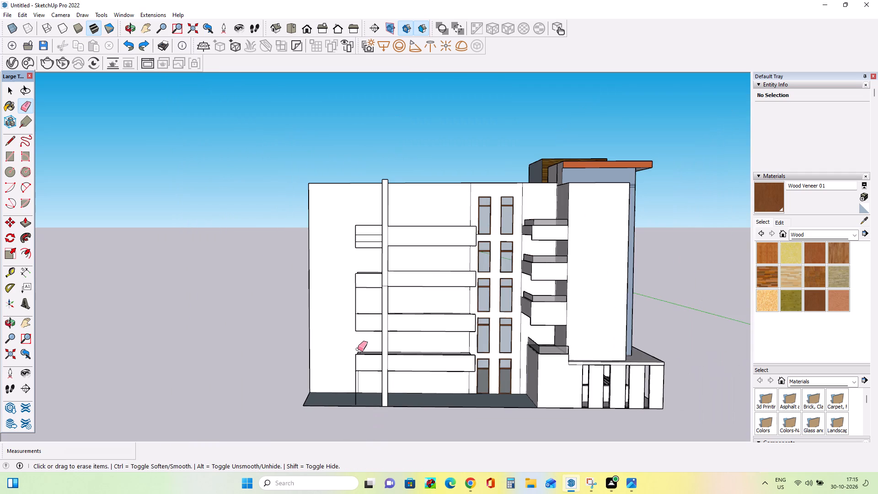
{"action": "scroll", "coordinate": [358, 349], "scroll_direction": "down", "scroll_amount": 1}
{"action": "scroll", "coordinate": [386, 395], "scroll_direction": "up", "scroll_amount": 7}
{"action": "middle_click_drag", "start_coordinate": [400, 395], "coordinate": [454, 423]}
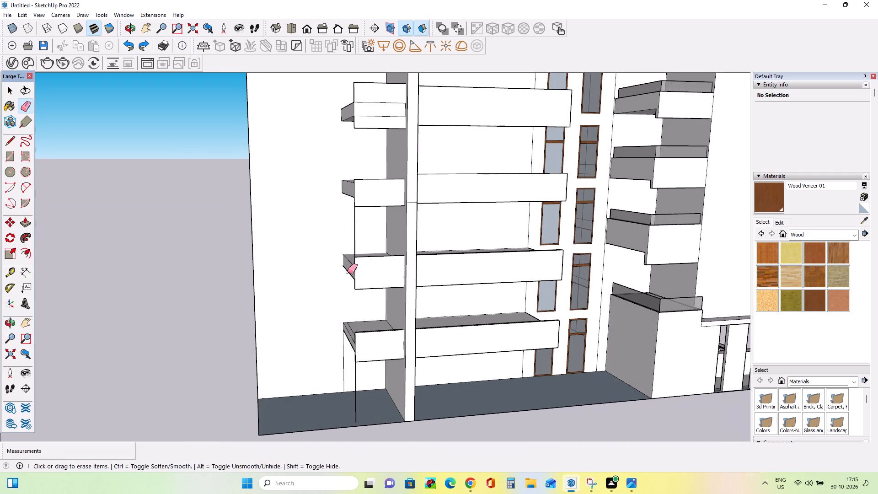
{"action": "left_click_drag", "start_coordinate": [354, 230], "coordinate": [361, 231]}
Draw a line about 9' 4 13/16" long from the third window-side parapet's top corner across the fin, above the shorter parapet.
{"action": "scroll", "coordinate": [379, 273], "scroll_direction": "down", "scroll_amount": 4}
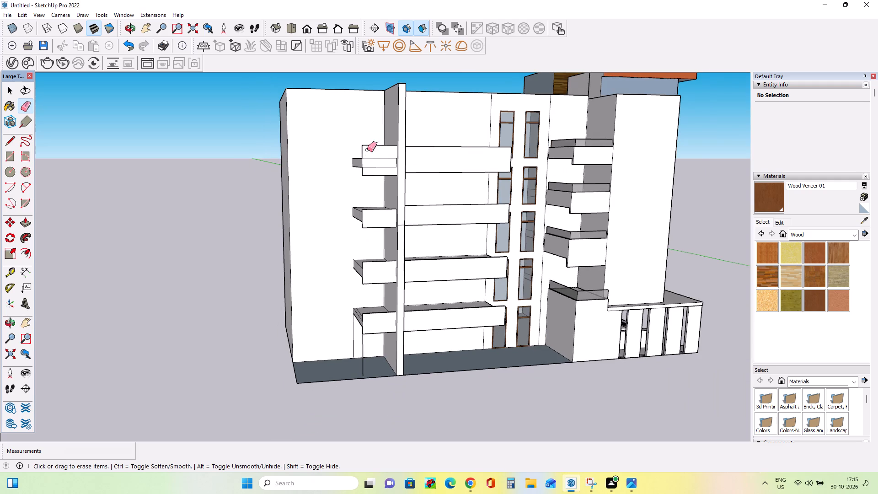
{"action": "scroll", "coordinate": [368, 154], "scroll_direction": "up", "scroll_amount": 3}
{"action": "middle_click_drag", "start_coordinate": [378, 179], "coordinate": [388, 195]}
{"action": "middle_click_drag", "start_coordinate": [410, 258], "coordinate": [355, 217]}
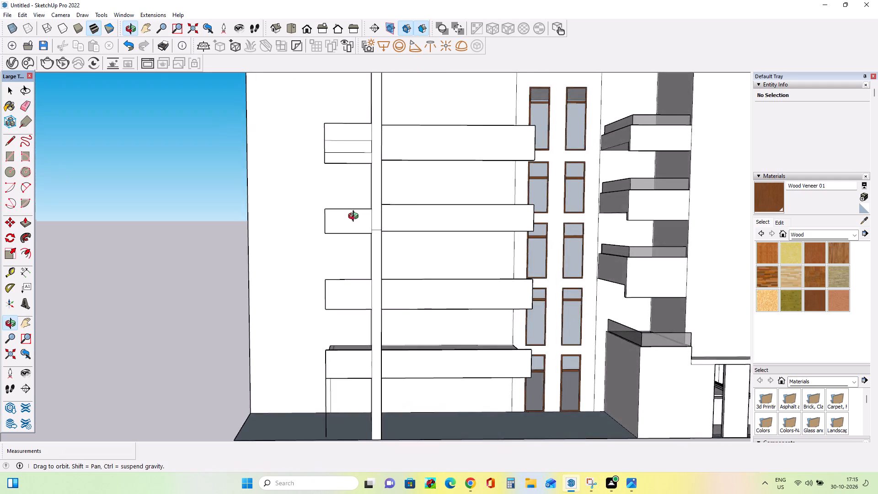
{"action": "middle_click_drag", "start_coordinate": [355, 217], "coordinate": [341, 208]}
{"action": "left_click", "coordinate": [11, 142]}
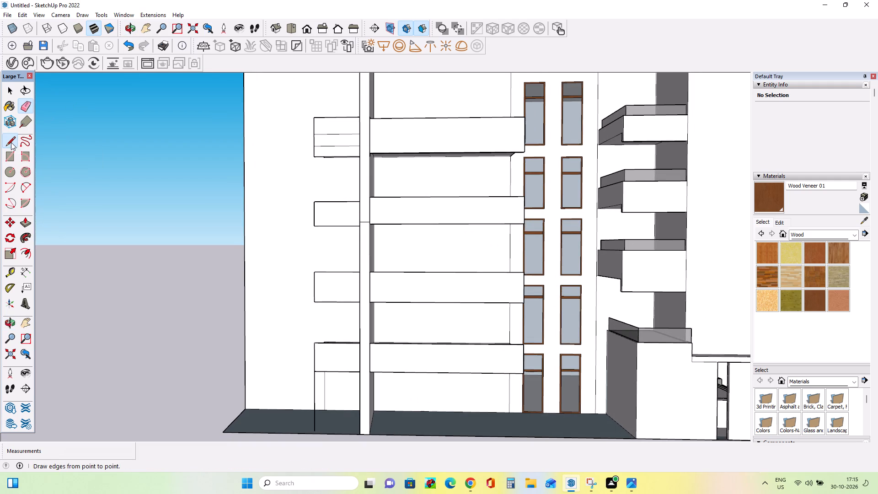
{"action": "scroll", "coordinate": [358, 206], "scroll_direction": "up", "scroll_amount": 6}
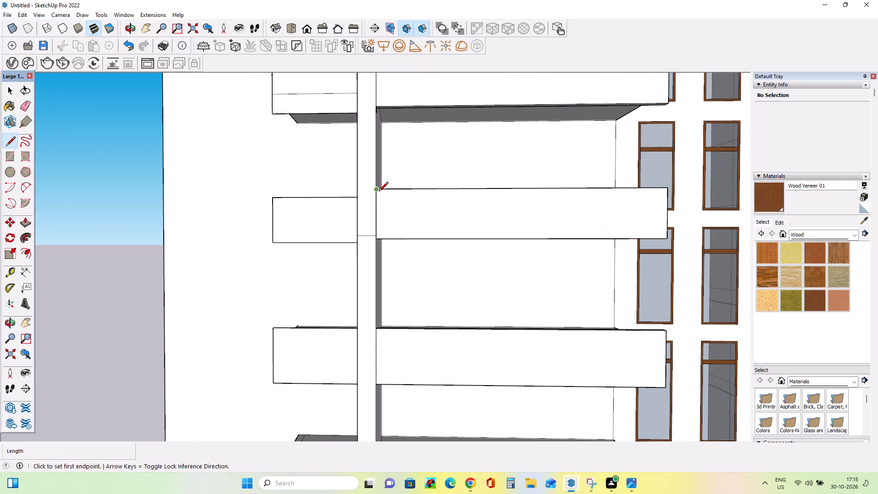
{"action": "left_click", "coordinate": [379, 192]}
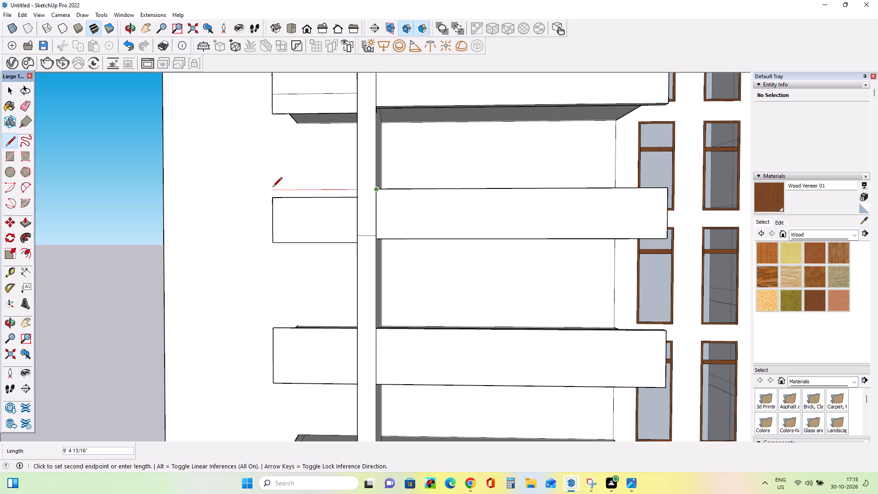
{"action": "left_click", "coordinate": [273, 188]}
Continue the line from its outer end to the window-side parapet's bottom corner beside the fin.
{"action": "middle_click_drag", "start_coordinate": [315, 235], "coordinate": [359, 296]}
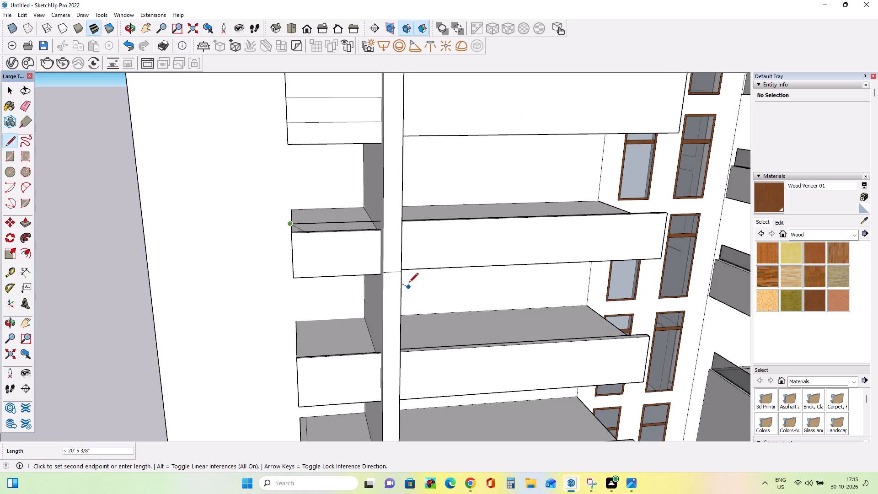
{"action": "middle_click_drag", "start_coordinate": [406, 274], "coordinate": [343, 209]}
{"action": "scroll", "coordinate": [332, 199], "scroll_direction": "up", "scroll_amount": 3}
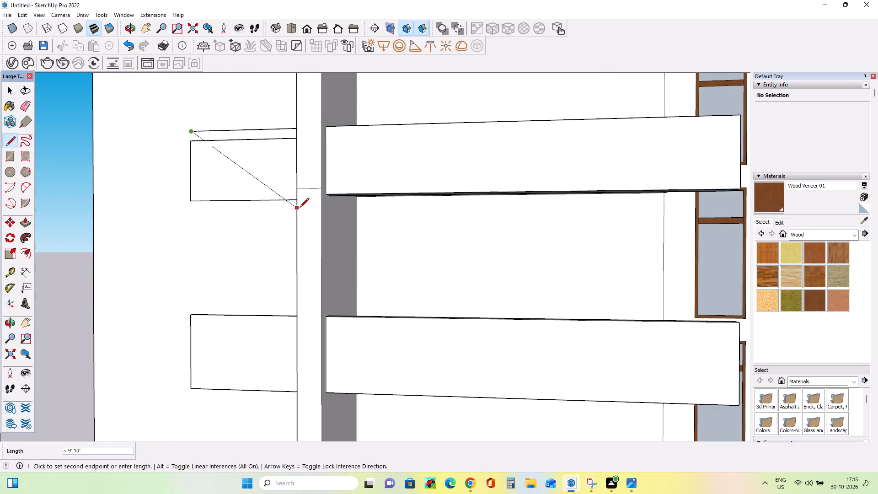
{"action": "middle_click_drag", "start_coordinate": [305, 210], "coordinate": [338, 222]}
{"action": "left_click", "coordinate": [336, 197]}
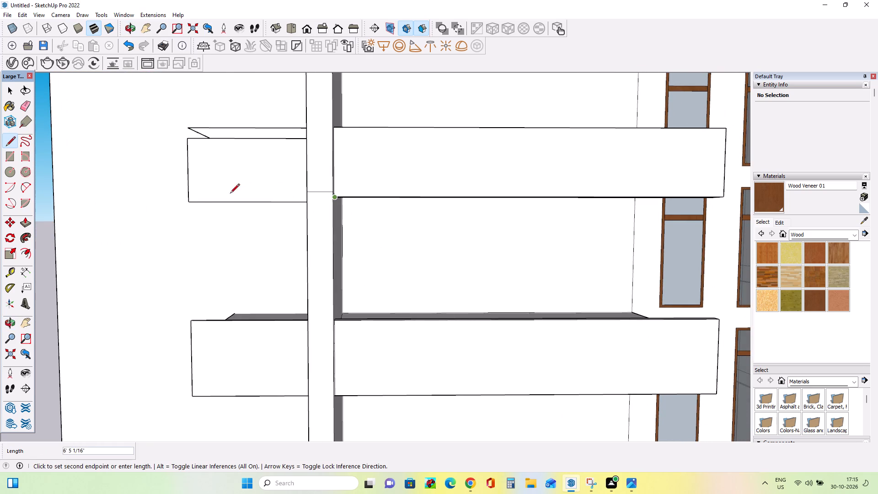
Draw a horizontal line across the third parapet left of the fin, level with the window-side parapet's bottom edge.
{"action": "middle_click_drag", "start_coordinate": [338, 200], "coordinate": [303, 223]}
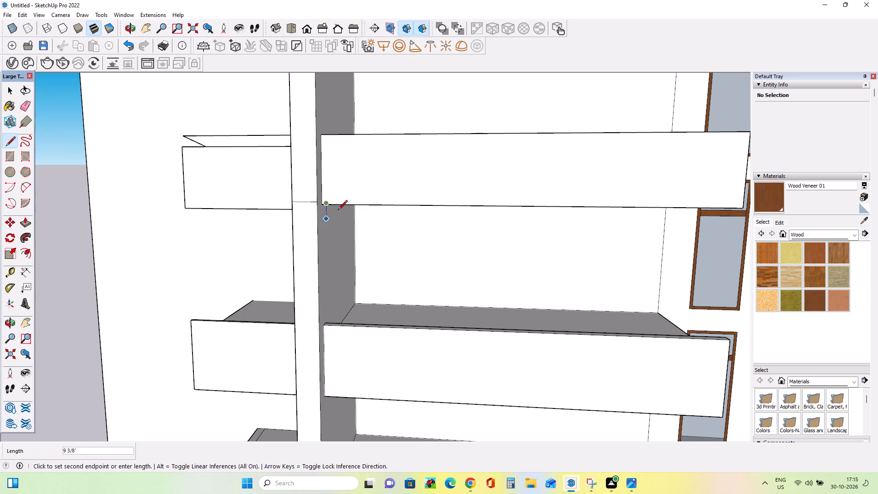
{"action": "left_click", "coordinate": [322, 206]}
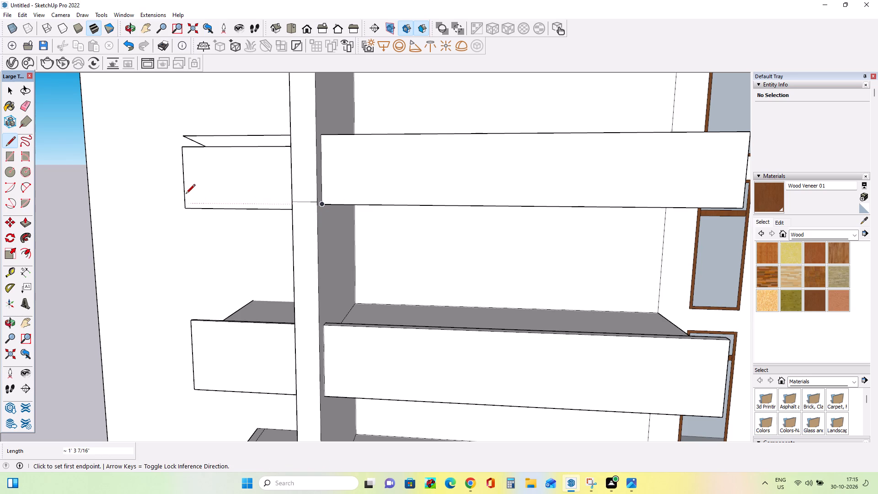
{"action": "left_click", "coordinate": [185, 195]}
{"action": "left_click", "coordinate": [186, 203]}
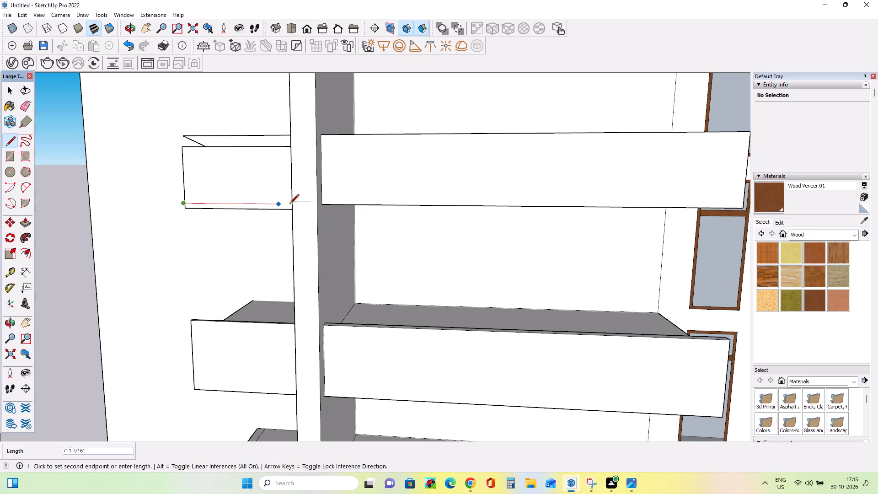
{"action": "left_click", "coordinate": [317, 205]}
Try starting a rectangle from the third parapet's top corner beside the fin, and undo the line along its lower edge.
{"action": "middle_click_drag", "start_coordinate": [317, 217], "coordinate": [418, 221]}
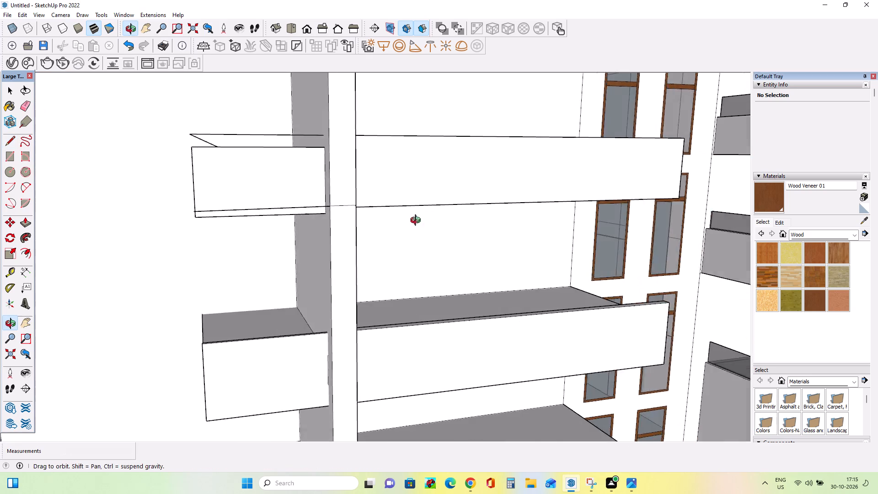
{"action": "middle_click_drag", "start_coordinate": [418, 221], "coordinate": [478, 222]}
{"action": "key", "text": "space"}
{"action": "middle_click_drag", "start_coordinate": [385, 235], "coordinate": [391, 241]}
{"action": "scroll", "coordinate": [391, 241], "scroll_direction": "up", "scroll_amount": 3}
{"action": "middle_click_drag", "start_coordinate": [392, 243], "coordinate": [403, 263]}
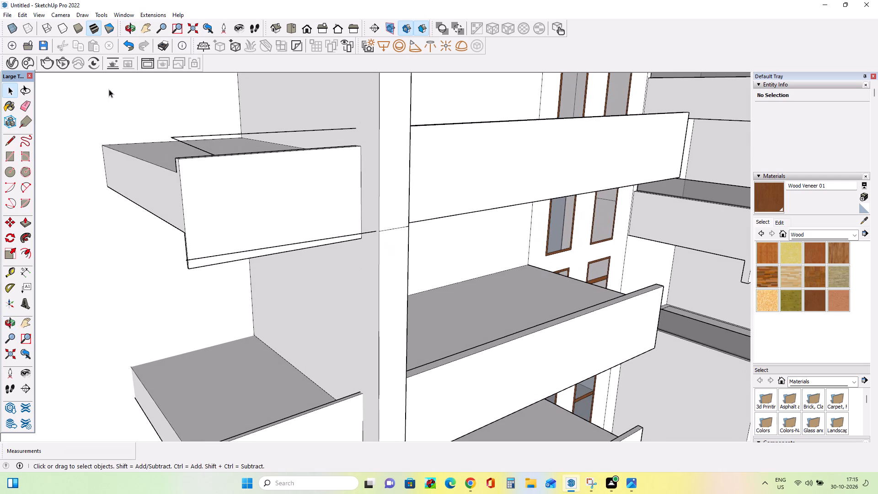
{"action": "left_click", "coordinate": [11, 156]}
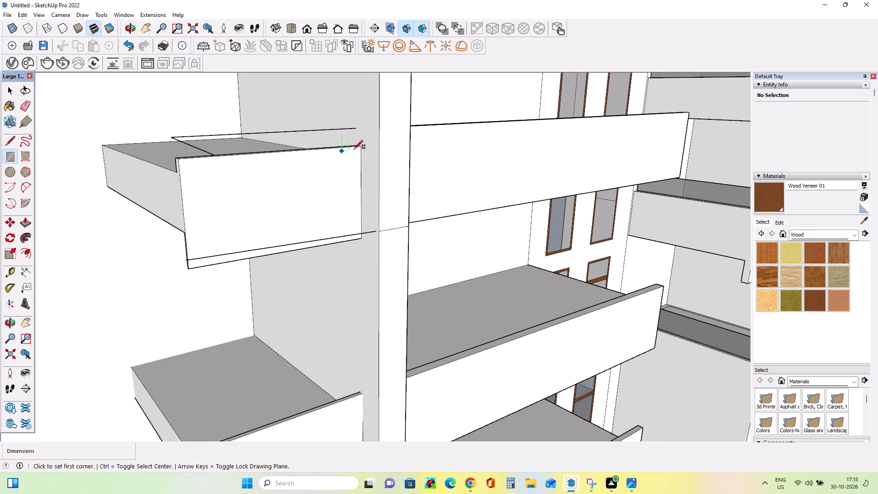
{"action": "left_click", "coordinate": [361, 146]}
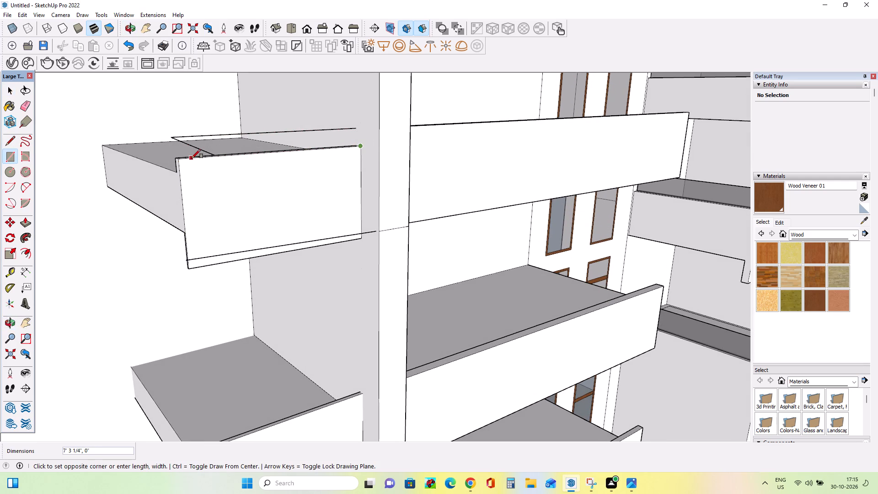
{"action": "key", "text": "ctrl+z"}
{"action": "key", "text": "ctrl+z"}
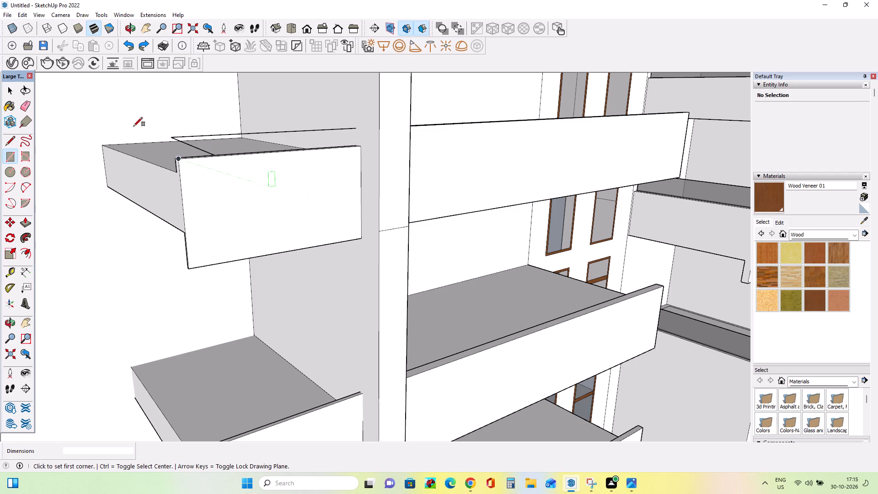
Push/Pull the top face of the third parapet left of the fin up 6 5/16" to the guide line.
{"action": "middle_click_drag", "start_coordinate": [154, 127], "coordinate": [171, 156]}
{"action": "scroll", "coordinate": [241, 231], "scroll_direction": "up", "scroll_amount": 2}
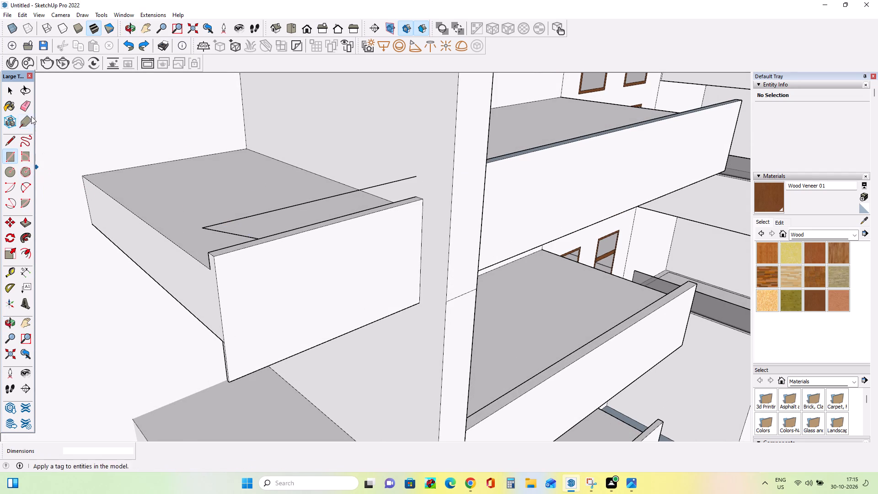
{"action": "left_click", "coordinate": [26, 226]}
{"action": "left_click_drag", "start_coordinate": [394, 205], "coordinate": [397, 190]}
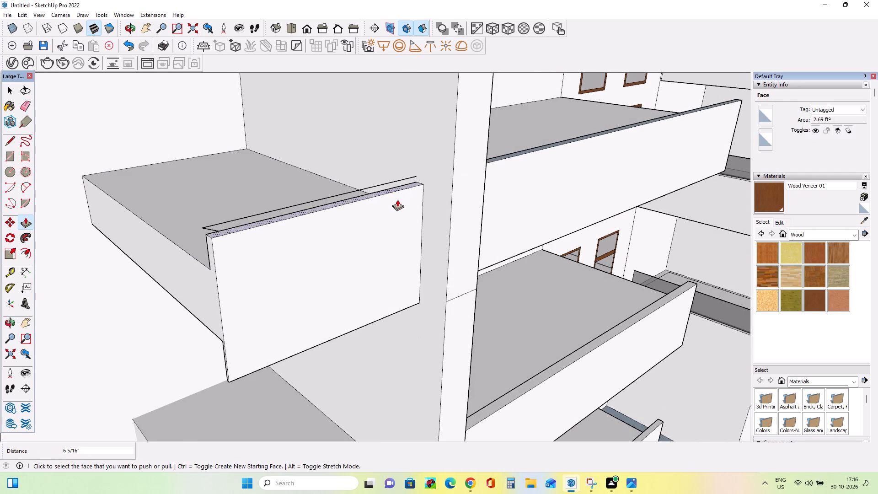
Push/Pull the underside of the third parapet left of the fin up 4 1/16" to align with the window-side parapet.
{"action": "middle_click_drag", "start_coordinate": [416, 213], "coordinate": [349, 206]}
{"action": "scroll", "coordinate": [336, 189], "scroll_direction": "down", "scroll_amount": 3}
{"action": "middle_click_drag", "start_coordinate": [410, 204], "coordinate": [321, 161]}
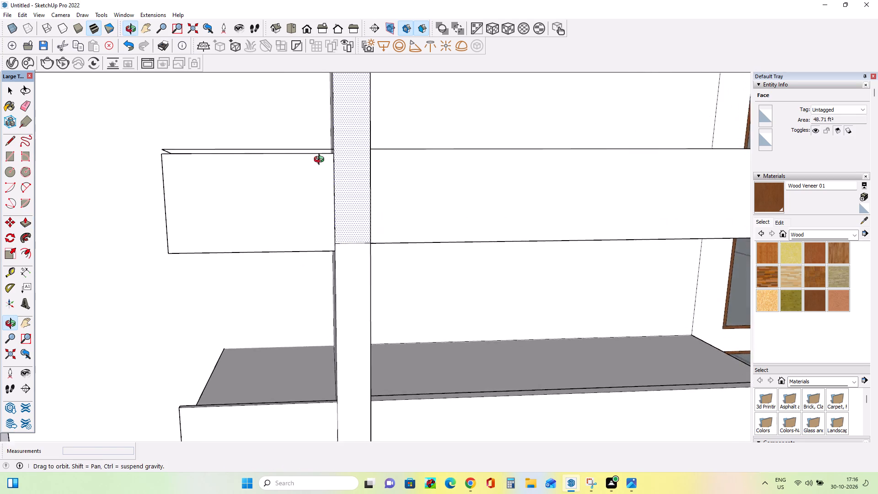
{"action": "middle_click_drag", "start_coordinate": [321, 161], "coordinate": [320, 161]}
{"action": "middle_click_drag", "start_coordinate": [324, 256], "coordinate": [358, 131]}
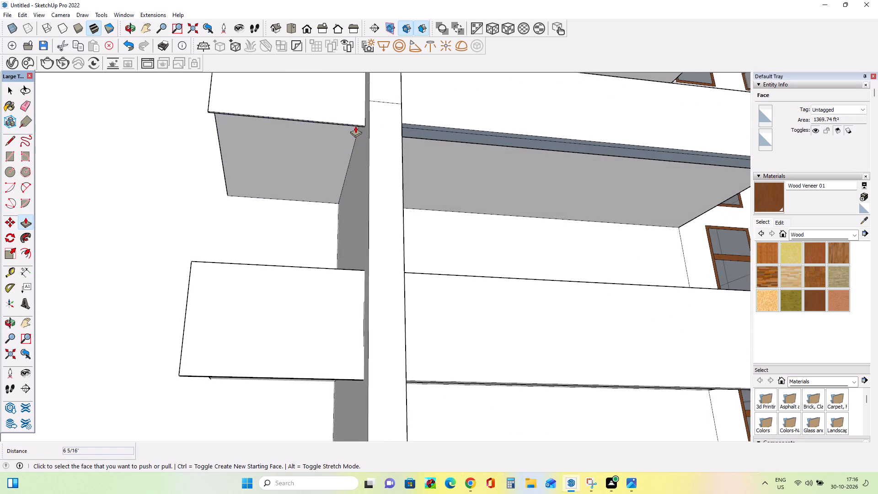
{"action": "scroll", "coordinate": [355, 131], "scroll_direction": "up", "scroll_amount": 4}
{"action": "left_click_drag", "start_coordinate": [364, 123], "coordinate": [364, 115]}
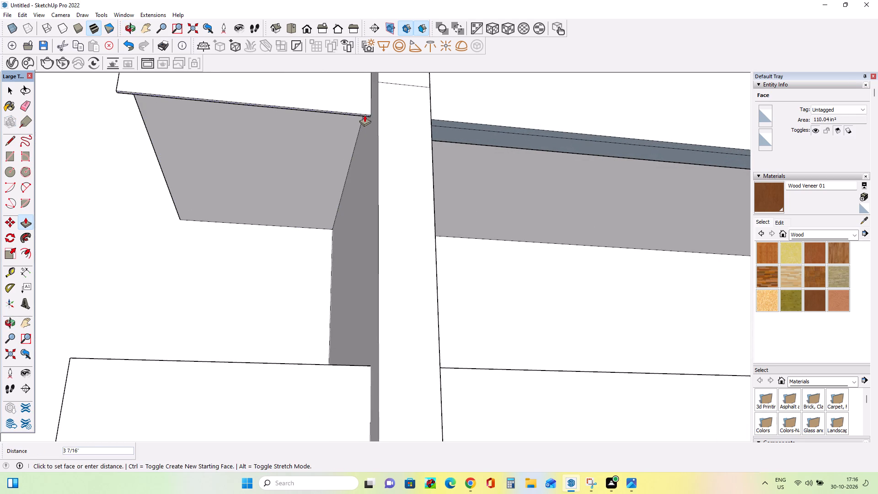
{"action": "left_click_drag", "start_coordinate": [364, 115], "coordinate": [365, 113]}
{"action": "middle_click_drag", "start_coordinate": [407, 141], "coordinate": [324, 218]}
{"action": "scroll", "coordinate": [325, 219], "scroll_direction": "down", "scroll_amount": 4}
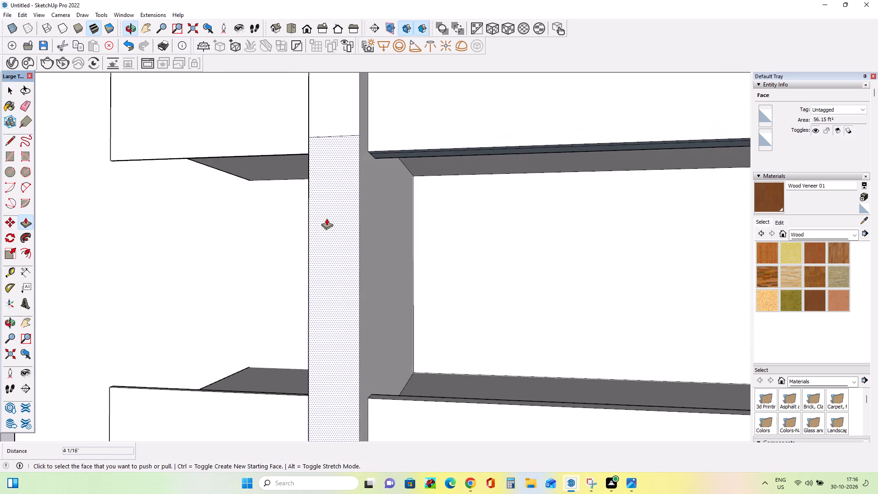
Draw a horizontal line across the top parapet left of the fin, level with the window-side parapet's bottom edge.
{"action": "scroll", "coordinate": [327, 218], "scroll_direction": "down", "scroll_amount": 10}
{"action": "middle_click_drag", "start_coordinate": [402, 243], "coordinate": [444, 275]}
{"action": "scroll", "coordinate": [444, 275], "scroll_direction": "down", "scroll_amount": 3}
{"action": "middle_click_drag", "start_coordinate": [434, 258], "coordinate": [434, 235]}
{"action": "scroll", "coordinate": [358, 125], "scroll_direction": "up", "scroll_amount": 8}
{"action": "middle_click_drag", "start_coordinate": [374, 165], "coordinate": [325, 183]}
{"action": "left_click", "coordinate": [10, 137]}
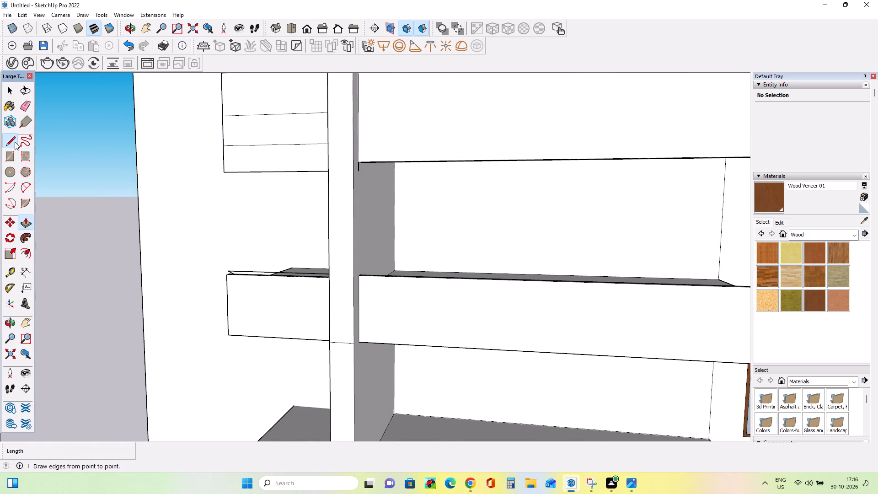
{"action": "left_click", "coordinate": [15, 142]}
{"action": "left_click", "coordinate": [359, 161]}
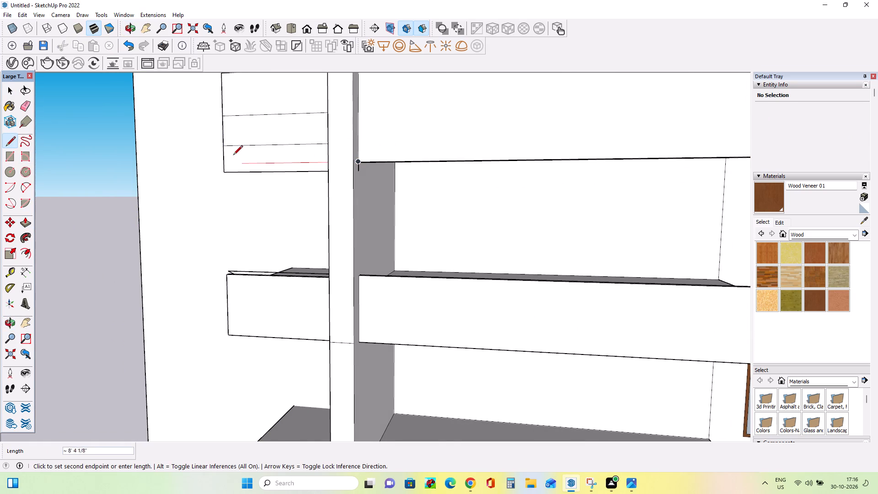
{"action": "left_click", "coordinate": [224, 161]}
{"action": "middle_click_drag", "start_coordinate": [284, 187], "coordinate": [294, 190]}
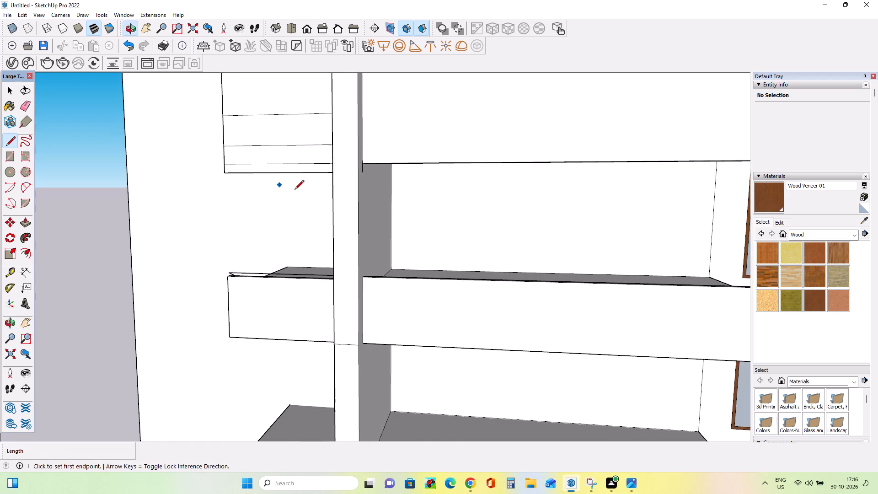
Erase the surplus strip below the new line on the top parapet, plus the stray edge stub at the fin beside it.
{"action": "left_click", "coordinate": [25, 107]}
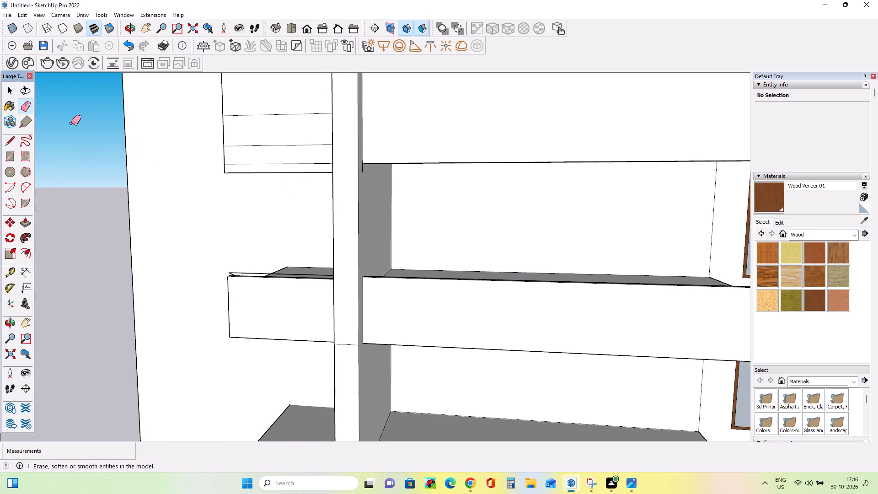
{"action": "left_click_drag", "start_coordinate": [225, 170], "coordinate": [236, 171]}
{"action": "left_click_drag", "start_coordinate": [235, 171], "coordinate": [237, 176]}
{"action": "middle_click_drag", "start_coordinate": [287, 196], "coordinate": [226, 188]}
{"action": "scroll", "coordinate": [354, 181], "scroll_direction": "up", "scroll_amount": 3}
{"action": "left_click", "coordinate": [334, 160]}
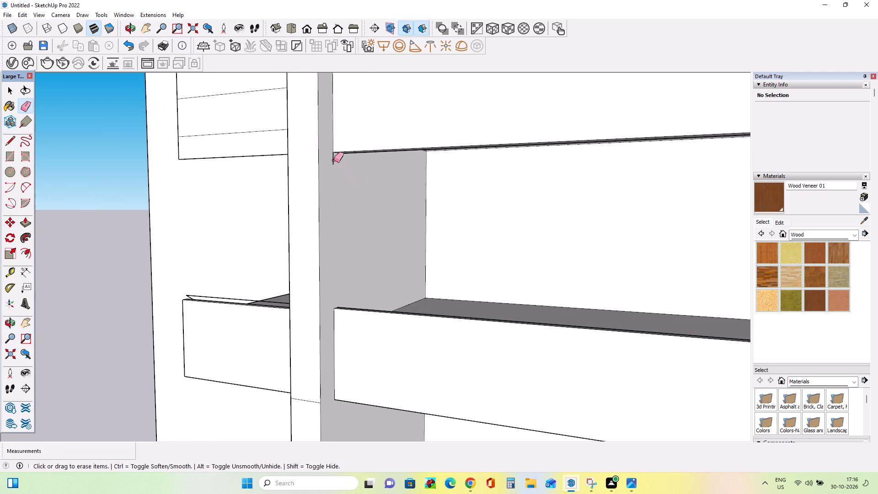
Erase the stray edges above the third parapet left of the fin.
{"action": "scroll", "coordinate": [334, 195], "scroll_direction": "down", "scroll_amount": 5}
{"action": "middle_click_drag", "start_coordinate": [302, 276], "coordinate": [329, 316]}
{"action": "scroll", "coordinate": [230, 268], "scroll_direction": "up", "scroll_amount": 3}
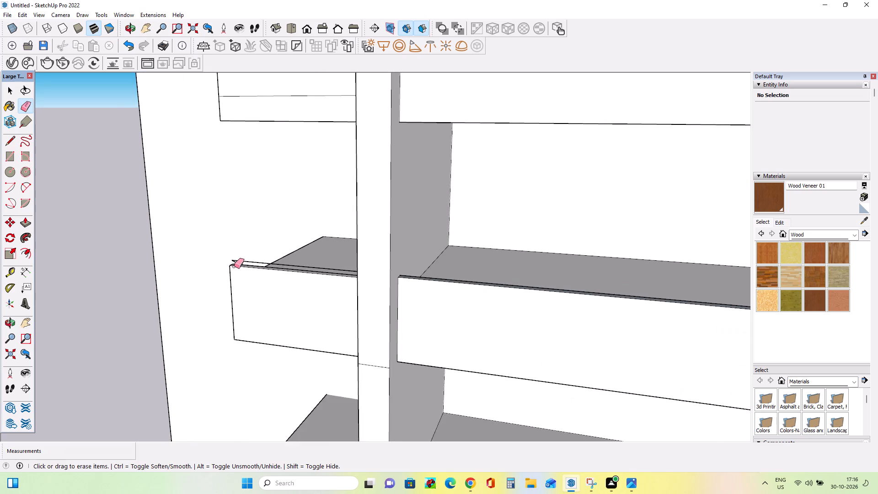
{"action": "scroll", "coordinate": [234, 266], "scroll_direction": "up", "scroll_amount": 4}
{"action": "left_click", "coordinate": [255, 258]}
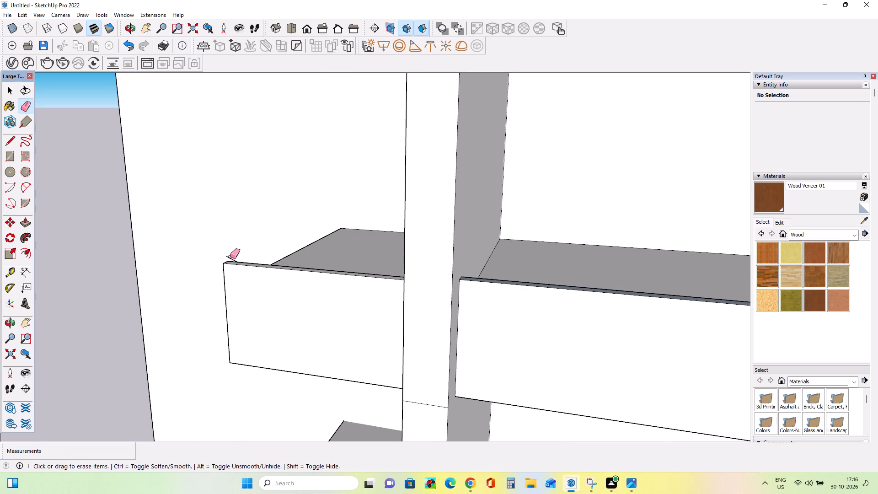
{"action": "left_click", "coordinate": [229, 258]}
Erase the line crossing the fin's front face at the bottom of the third parapet.
{"action": "scroll", "coordinate": [240, 222], "scroll_direction": "down", "scroll_amount": 12}
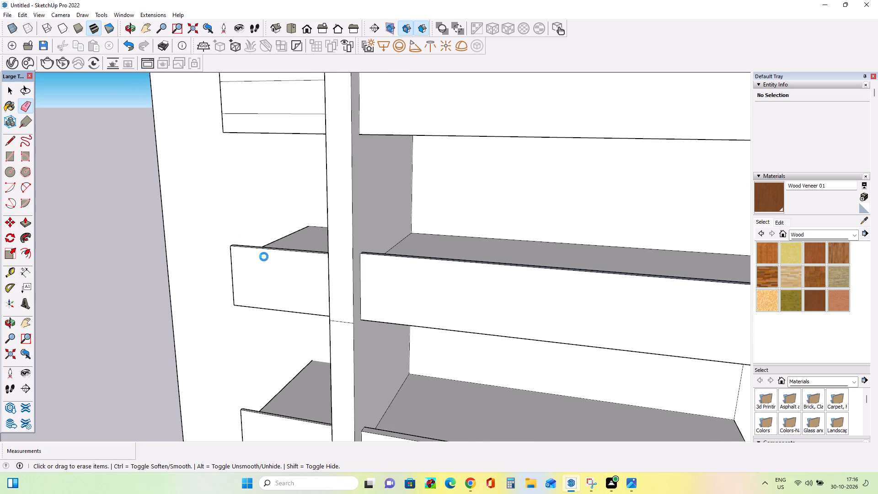
{"action": "scroll", "coordinate": [264, 257], "scroll_direction": "down", "scroll_amount": 2}
{"action": "left_click_drag", "start_coordinate": [330, 317], "coordinate": [334, 311]}
Erase the leftover horizontal lines on the front face of the top parapet left of the fin.
{"action": "scroll", "coordinate": [348, 284], "scroll_direction": "down", "scroll_amount": 4}
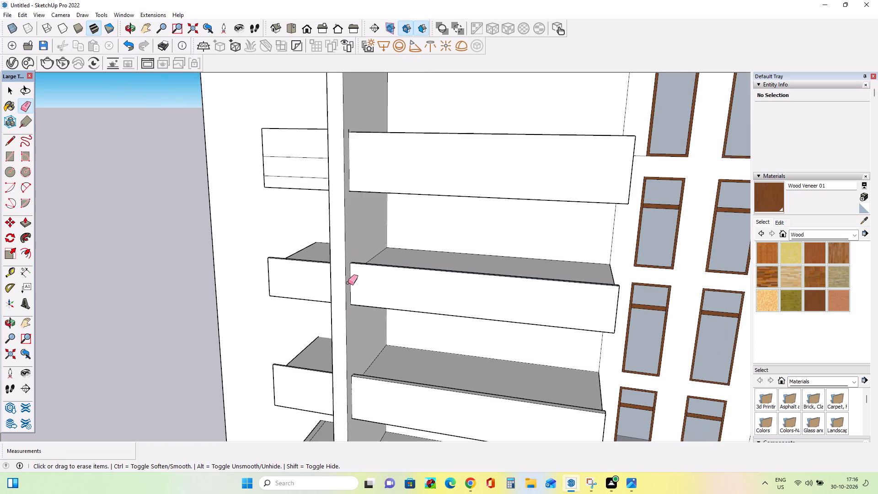
{"action": "scroll", "coordinate": [348, 281], "scroll_direction": "down", "scroll_amount": 8}
{"action": "middle_click_drag", "start_coordinate": [316, 244], "coordinate": [337, 220]}
{"action": "scroll", "coordinate": [336, 220], "scroll_direction": "up", "scroll_amount": 3}
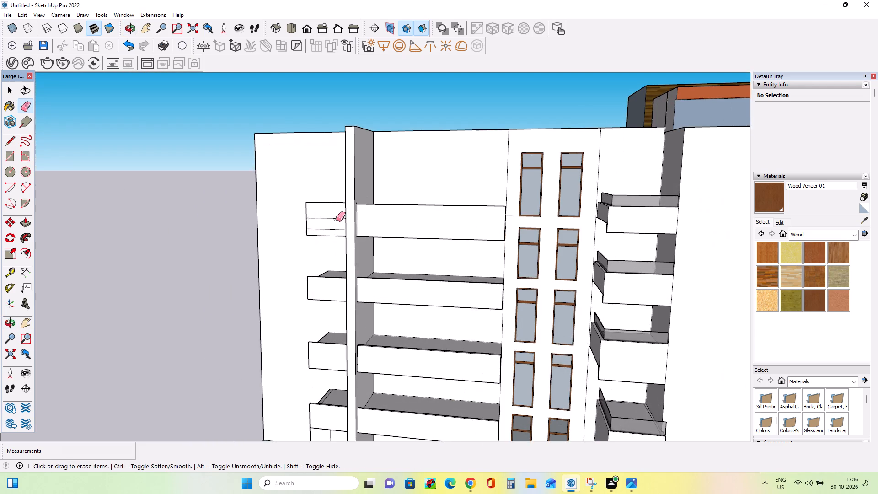
{"action": "middle_click_drag", "start_coordinate": [318, 219], "coordinate": [329, 208]}
{"action": "left_click_drag", "start_coordinate": [328, 218], "coordinate": [332, 209]}
{"action": "middle_click_drag", "start_coordinate": [341, 237], "coordinate": [545, 296]}
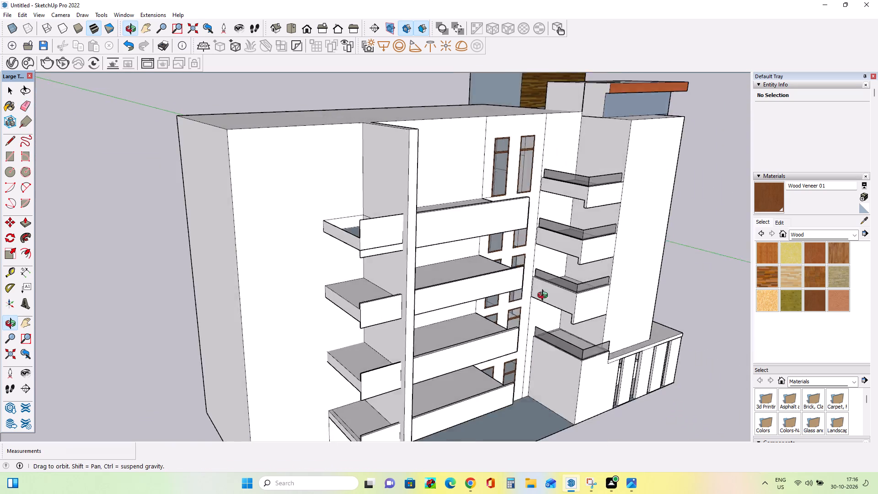
{"action": "middle_click_drag", "start_coordinate": [545, 296], "coordinate": [562, 302]}
{"action": "scroll", "coordinate": [370, 259], "scroll_direction": "up", "scroll_amount": 4}
{"action": "left_click_drag", "start_coordinate": [411, 253], "coordinate": [413, 245]}
Erase the leftover vertical edges running from the lowest ledge left of the fin down to the ground.
{"action": "middle_click_drag", "start_coordinate": [411, 266], "coordinate": [413, 264]}
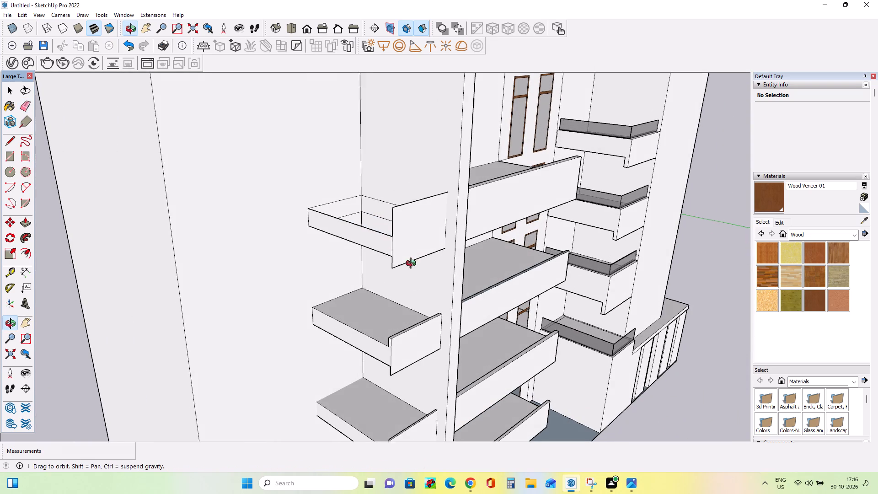
{"action": "middle_click_drag", "start_coordinate": [413, 264], "coordinate": [304, 229]}
{"action": "scroll", "coordinate": [304, 229], "scroll_direction": "down", "scroll_amount": 7}
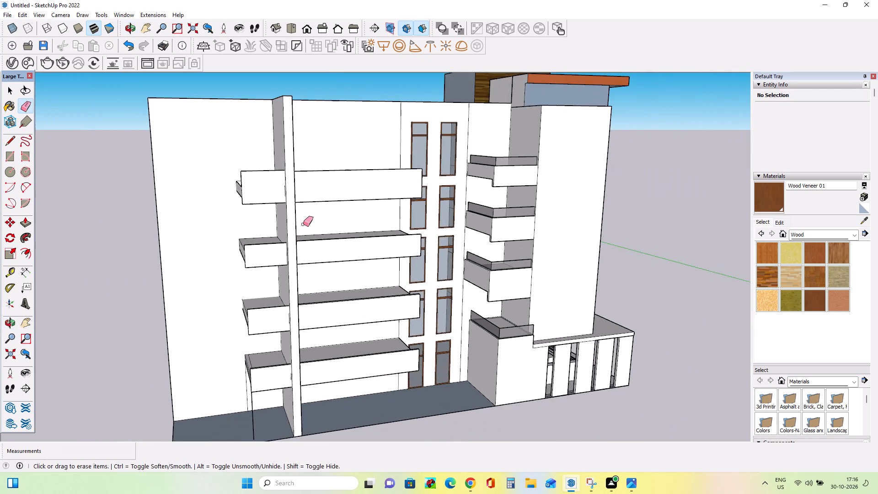
{"action": "scroll", "coordinate": [303, 224], "scroll_direction": "down", "scroll_amount": 4}
{"action": "scroll", "coordinate": [351, 367], "scroll_direction": "up", "scroll_amount": 1}
{"action": "middle_click_drag", "start_coordinate": [351, 367], "coordinate": [330, 326]}
{"action": "scroll", "coordinate": [246, 293], "scroll_direction": "up", "scroll_amount": 8}
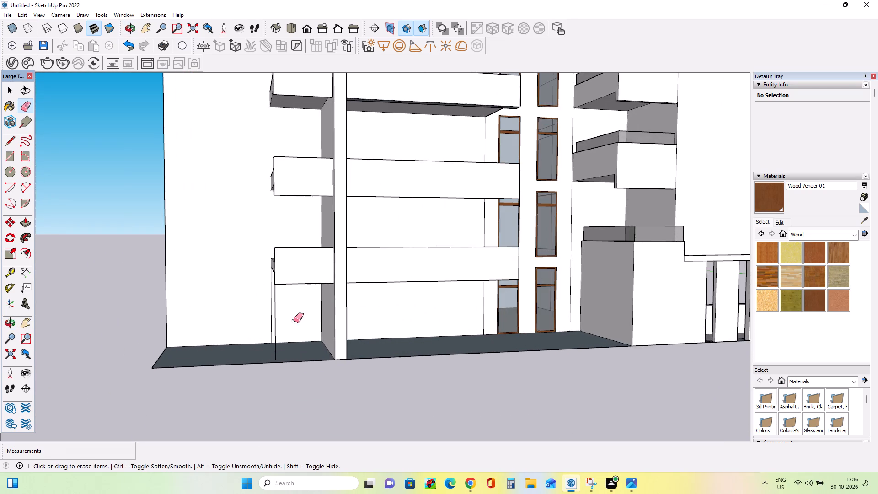
{"action": "middle_click_drag", "start_coordinate": [294, 321], "coordinate": [274, 317]}
{"action": "scroll", "coordinate": [274, 317], "scroll_direction": "down", "scroll_amount": 1}
{"action": "middle_click_drag", "start_coordinate": [278, 311], "coordinate": [305, 314]}
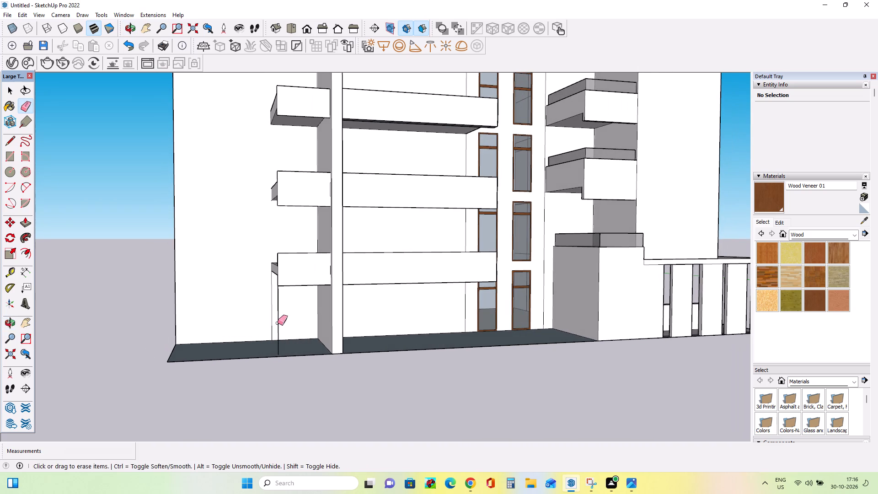
{"action": "left_click", "coordinate": [278, 322]}
{"action": "left_click_drag", "start_coordinate": [269, 297], "coordinate": [278, 300]}
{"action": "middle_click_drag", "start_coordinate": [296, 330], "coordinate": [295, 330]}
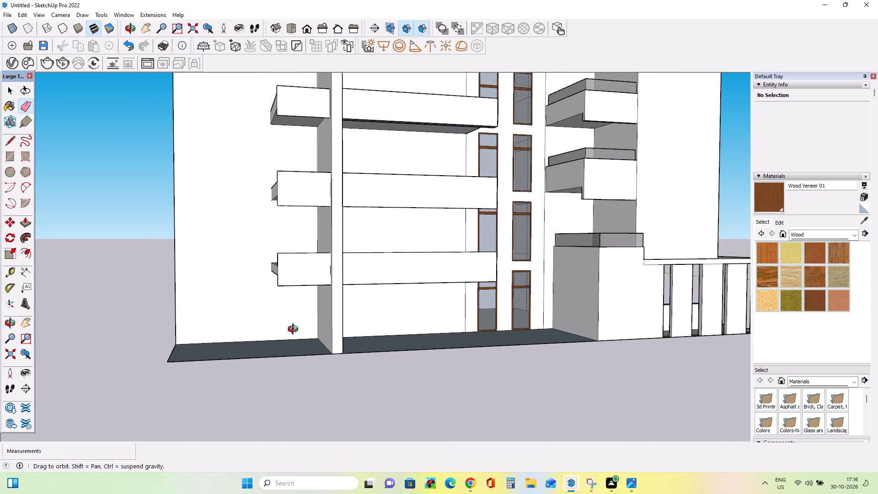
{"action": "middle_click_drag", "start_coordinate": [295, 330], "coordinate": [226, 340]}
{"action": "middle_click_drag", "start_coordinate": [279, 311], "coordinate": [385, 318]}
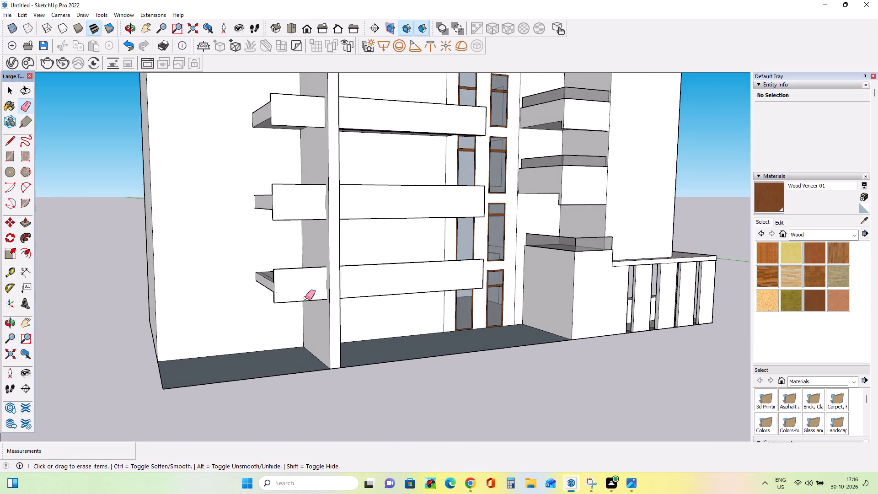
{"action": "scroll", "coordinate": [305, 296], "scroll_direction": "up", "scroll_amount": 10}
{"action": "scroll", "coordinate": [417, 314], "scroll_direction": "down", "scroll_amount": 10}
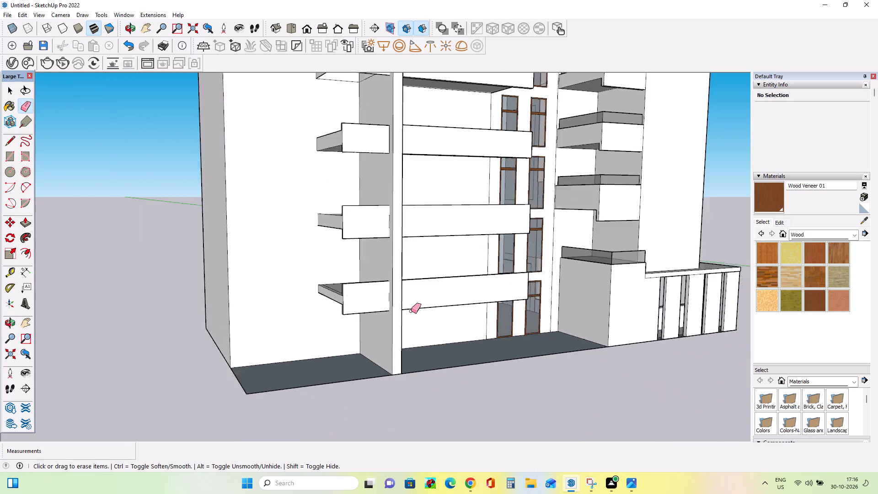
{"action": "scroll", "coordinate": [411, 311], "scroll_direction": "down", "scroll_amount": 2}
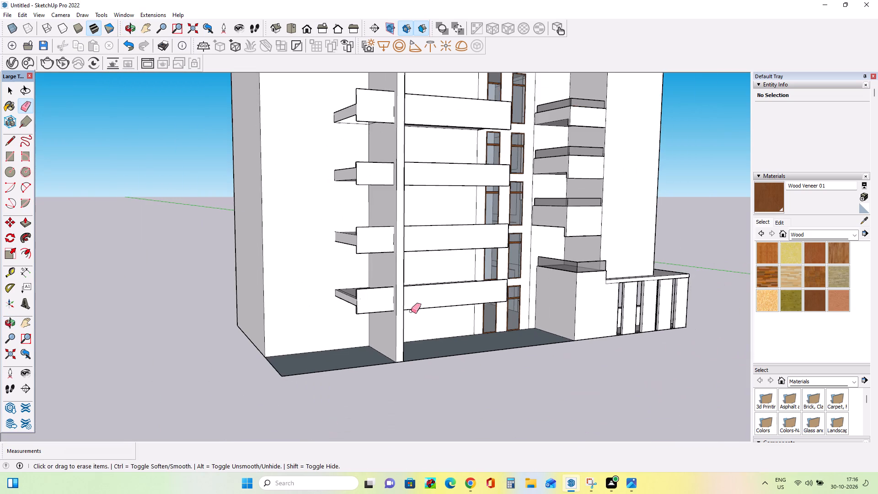
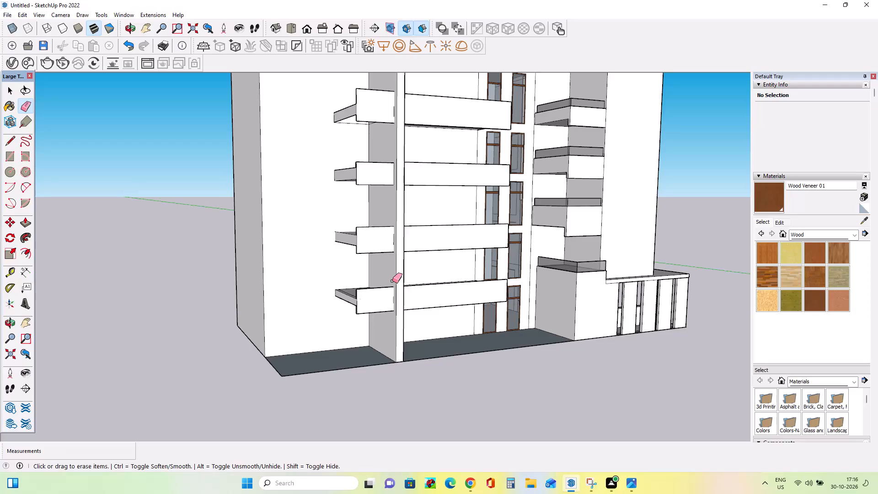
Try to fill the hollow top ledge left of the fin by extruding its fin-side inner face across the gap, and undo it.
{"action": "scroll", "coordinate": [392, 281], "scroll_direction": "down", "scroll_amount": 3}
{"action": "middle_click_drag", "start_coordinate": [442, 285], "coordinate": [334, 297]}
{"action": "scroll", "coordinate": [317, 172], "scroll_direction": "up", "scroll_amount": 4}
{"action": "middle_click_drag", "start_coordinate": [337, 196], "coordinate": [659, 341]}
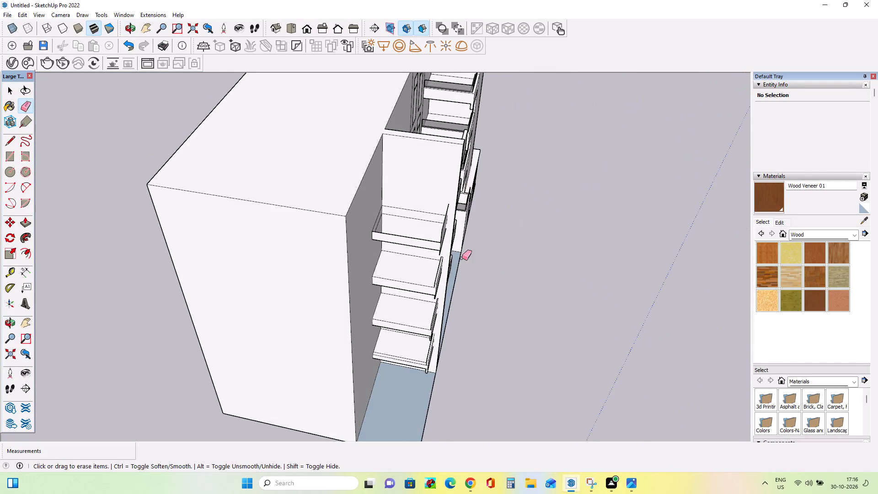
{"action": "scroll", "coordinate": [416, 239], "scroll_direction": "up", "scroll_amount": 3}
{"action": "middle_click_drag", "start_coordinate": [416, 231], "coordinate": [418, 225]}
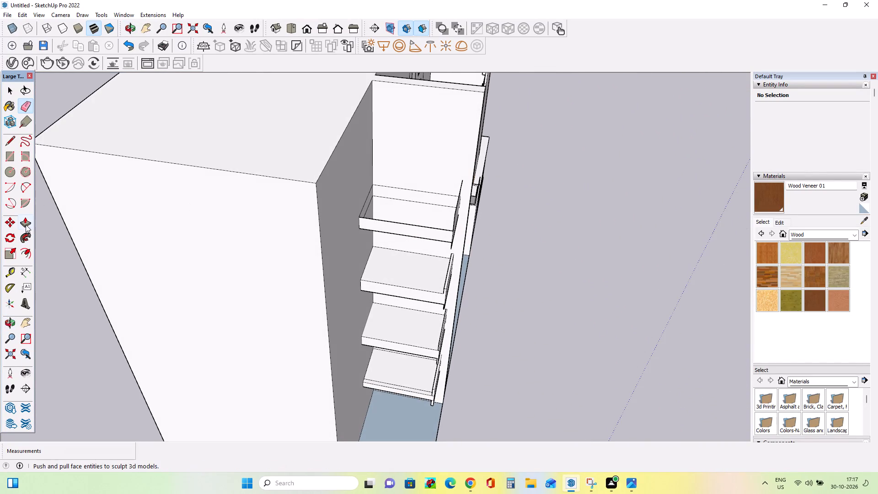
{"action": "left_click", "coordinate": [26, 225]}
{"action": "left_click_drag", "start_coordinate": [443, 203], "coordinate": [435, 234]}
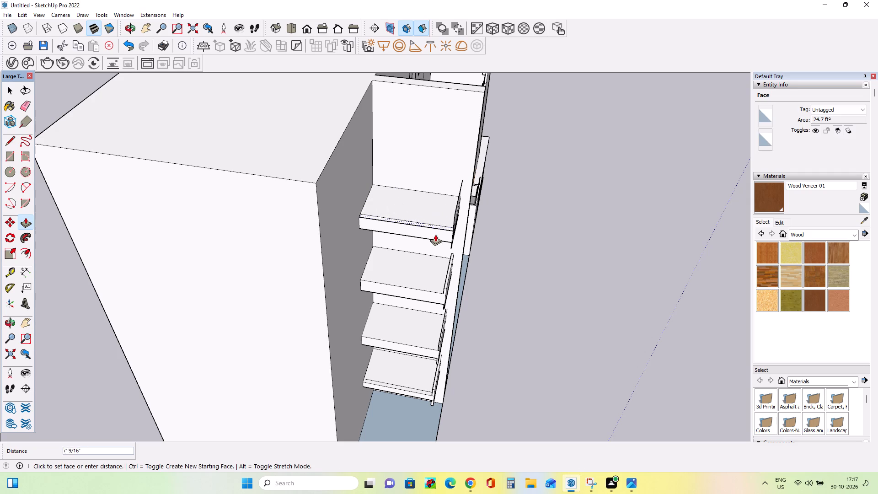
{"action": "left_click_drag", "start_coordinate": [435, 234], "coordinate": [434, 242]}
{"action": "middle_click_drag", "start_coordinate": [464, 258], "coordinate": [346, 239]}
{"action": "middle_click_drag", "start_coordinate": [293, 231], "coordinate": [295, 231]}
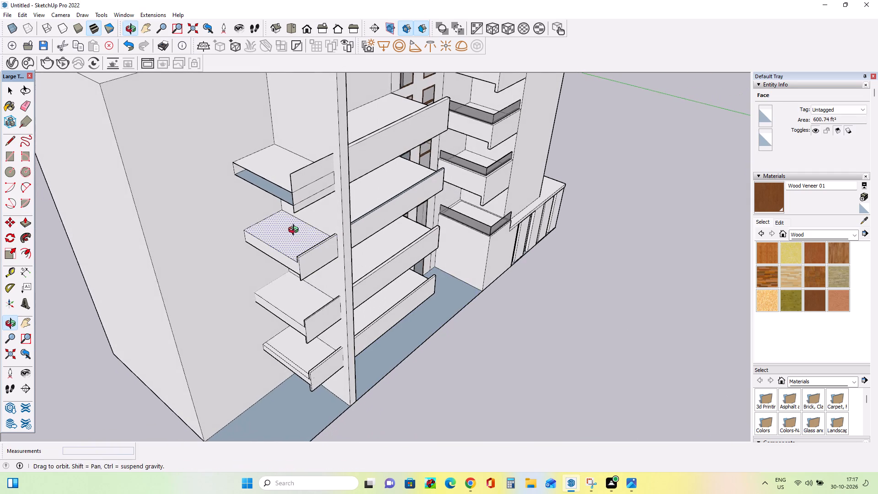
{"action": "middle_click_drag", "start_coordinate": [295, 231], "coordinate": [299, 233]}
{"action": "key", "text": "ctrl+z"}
Fill the hollow top ledge left of the fin by extruding its inner end face toward the parapet about 10' 1", plus about 11" more.
{"action": "middle_click_drag", "start_coordinate": [299, 230], "coordinate": [327, 230]}
{"action": "scroll", "coordinate": [302, 164], "scroll_direction": "up", "scroll_amount": 2}
{"action": "left_click_drag", "start_coordinate": [275, 168], "coordinate": [318, 202]}
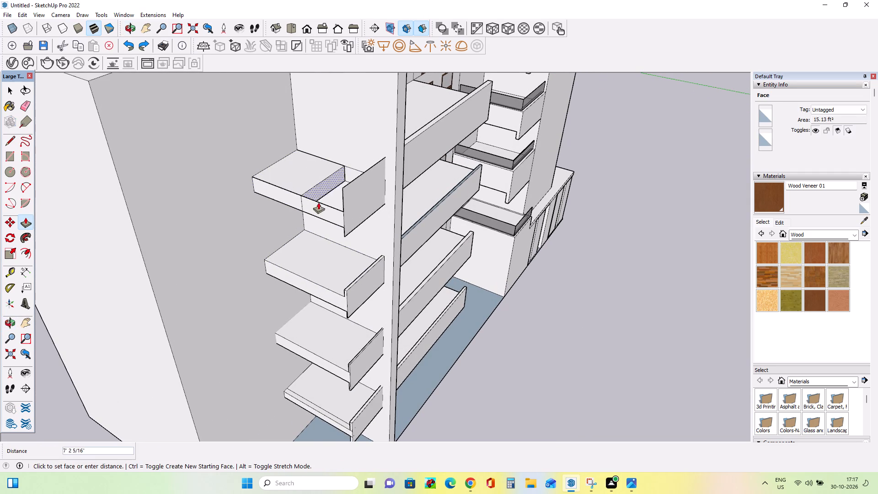
{"action": "left_click_drag", "start_coordinate": [318, 202], "coordinate": [337, 214]}
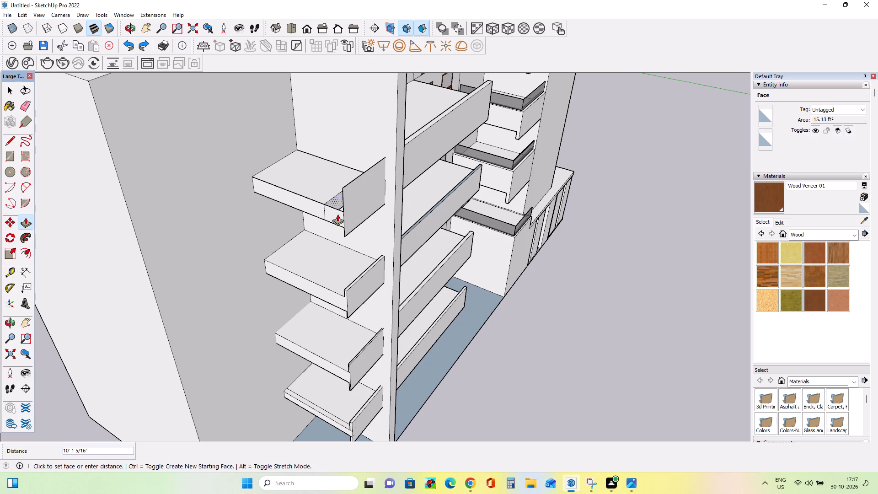
{"action": "left_click_drag", "start_coordinate": [337, 214], "coordinate": [338, 214]}
{"action": "scroll", "coordinate": [338, 215], "scroll_direction": "up", "scroll_amount": 7}
{"action": "left_click_drag", "start_coordinate": [333, 194], "coordinate": [333, 194]}
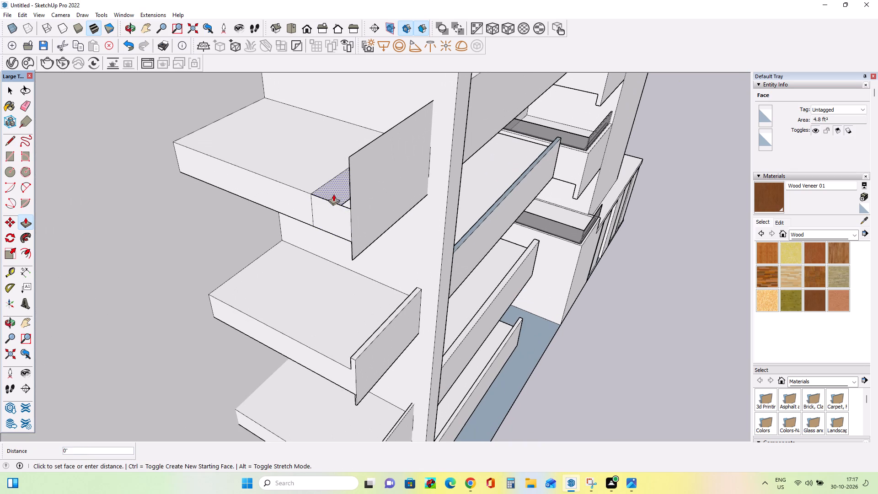
{"action": "left_click_drag", "start_coordinate": [333, 194], "coordinate": [346, 204]}
Thicken the top parapet left of the fin by extruding its inner face back to the ledge slab.
{"action": "scroll", "coordinate": [332, 194], "scroll_direction": "up", "scroll_amount": 4}
{"action": "middle_click_drag", "start_coordinate": [333, 194], "coordinate": [392, 237]}
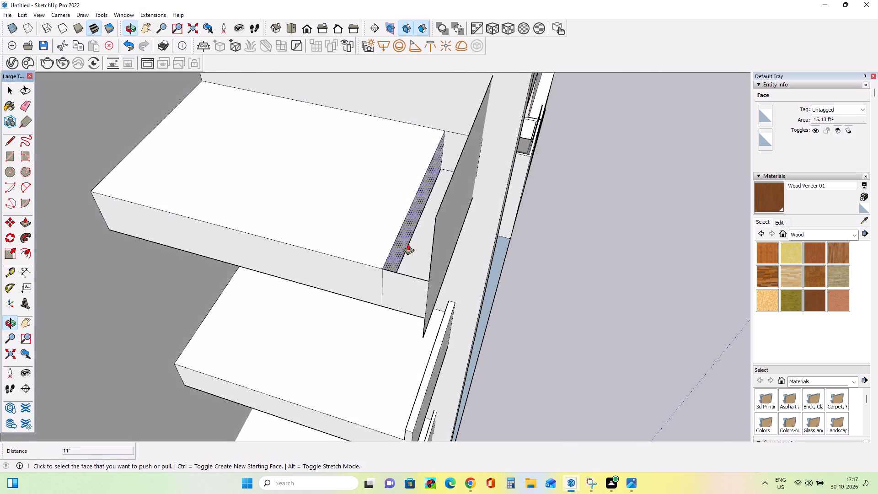
{"action": "middle_click_drag", "start_coordinate": [410, 245], "coordinate": [501, 255]}
{"action": "left_click_drag", "start_coordinate": [557, 230], "coordinate": [530, 234]}
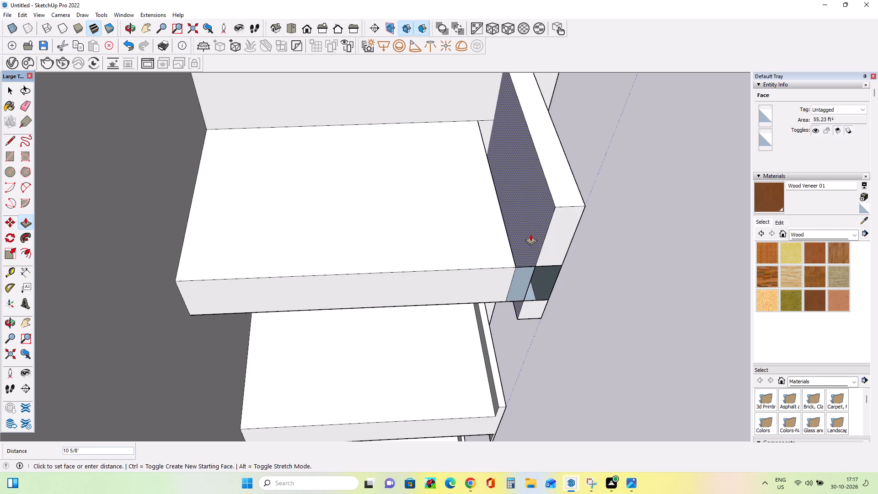
{"action": "left_click_drag", "start_coordinate": [530, 234], "coordinate": [508, 239]}
Extend the top ledge's slab end about 1' 2" into the thickened parapet, plus another 2 1/4" toward its outer face.
{"action": "middle_click_drag", "start_coordinate": [515, 265], "coordinate": [307, 214]}
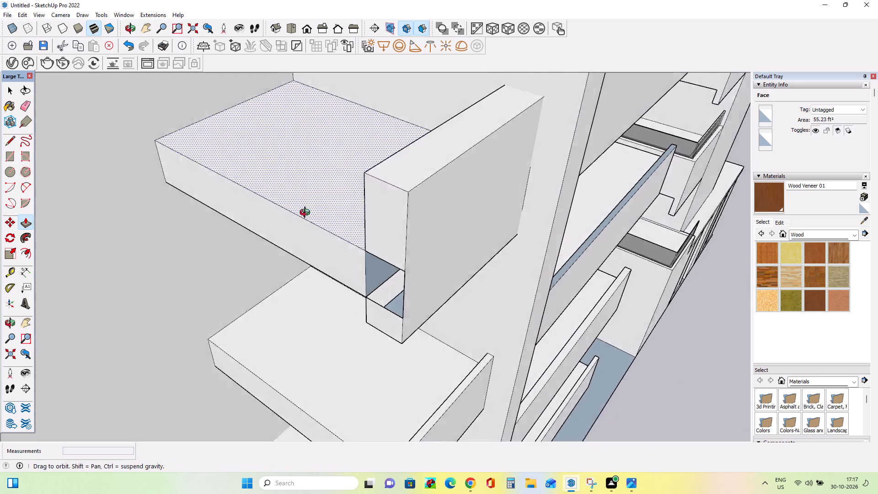
{"action": "middle_click_drag", "start_coordinate": [307, 214], "coordinate": [276, 199]}
{"action": "middle_click_drag", "start_coordinate": [297, 204], "coordinate": [347, 193]}
{"action": "left_click_drag", "start_coordinate": [351, 228], "coordinate": [376, 249]}
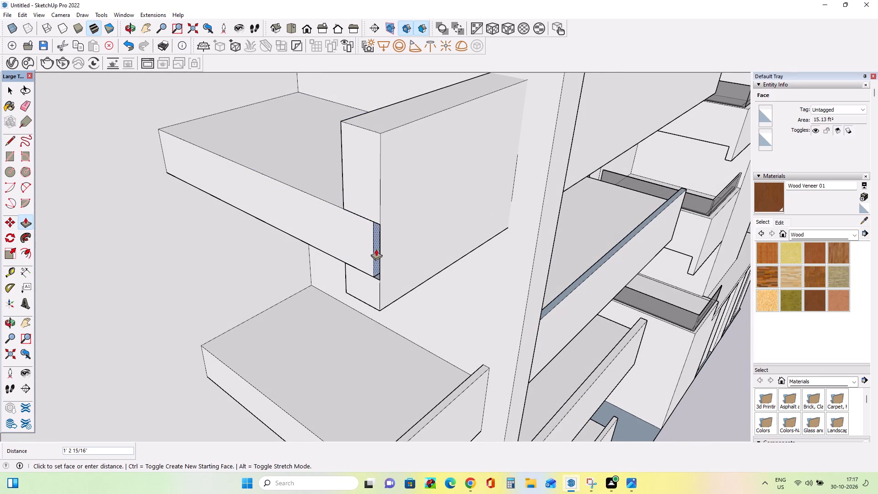
{"action": "left_click_drag", "start_coordinate": [376, 249], "coordinate": [375, 247]}
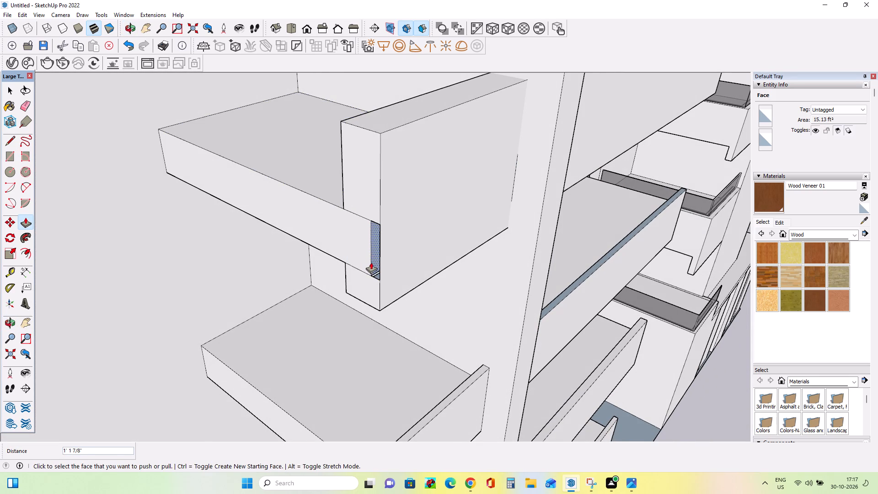
{"action": "scroll", "coordinate": [371, 263], "scroll_direction": "up", "scroll_amount": 4}
{"action": "left_click_drag", "start_coordinate": [375, 254], "coordinate": [380, 260]}
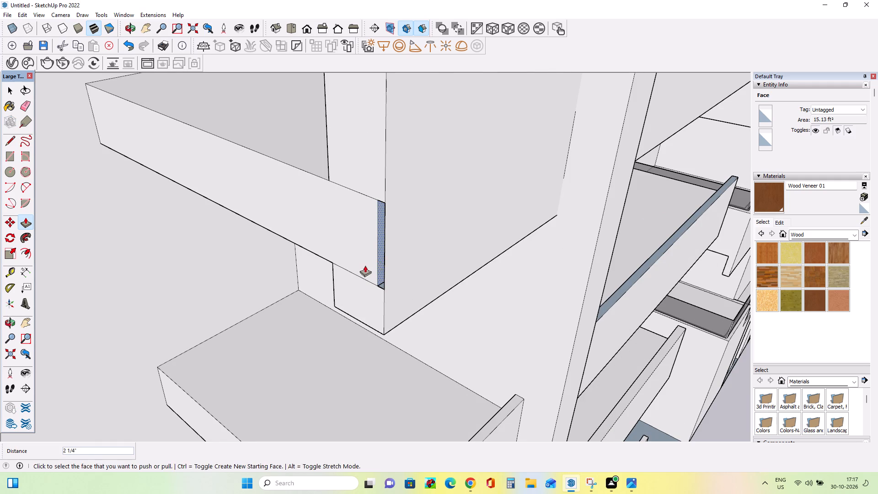
Close the narrow gap at the slab's outer corner with a rectangle about 1' 11 1/2" by 2 1/4".
{"action": "middle_click_drag", "start_coordinate": [366, 265], "coordinate": [387, 252]}
{"action": "left_click", "coordinate": [8, 160]}
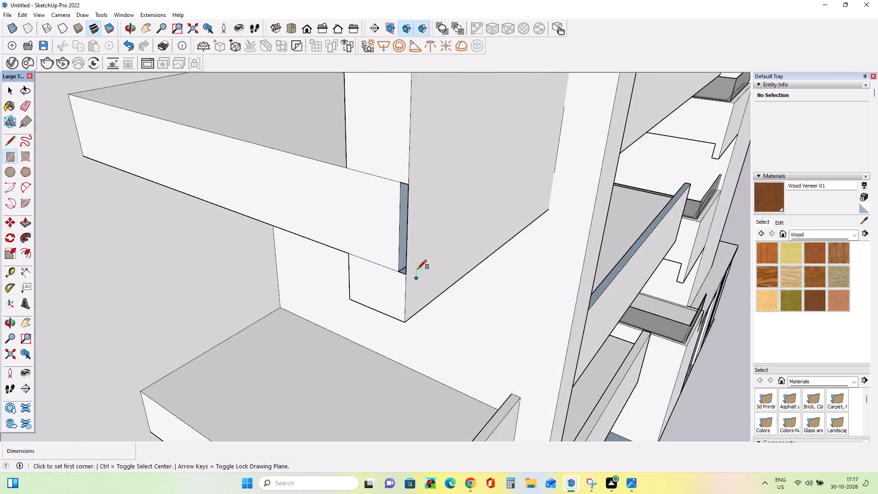
{"action": "left_click", "coordinate": [400, 274]}
{"action": "left_click", "coordinate": [410, 187]}
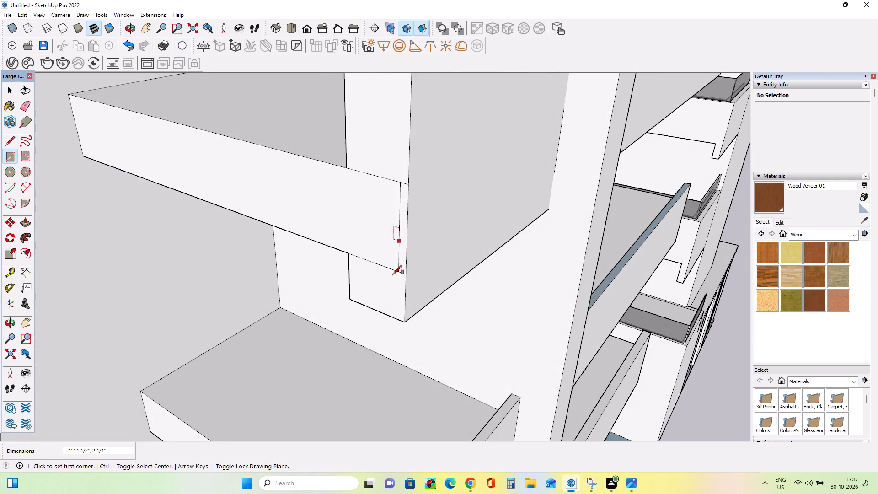
Draw a rectangle closing the open inner face of the top parapet above the ledge slab, left of the fin.
{"action": "middle_click_drag", "start_coordinate": [396, 275], "coordinate": [415, 301]}
{"action": "scroll", "coordinate": [415, 301], "scroll_direction": "down", "scroll_amount": 7}
{"action": "middle_click_drag", "start_coordinate": [401, 268], "coordinate": [579, 251]}
{"action": "left_click", "coordinate": [494, 216]}
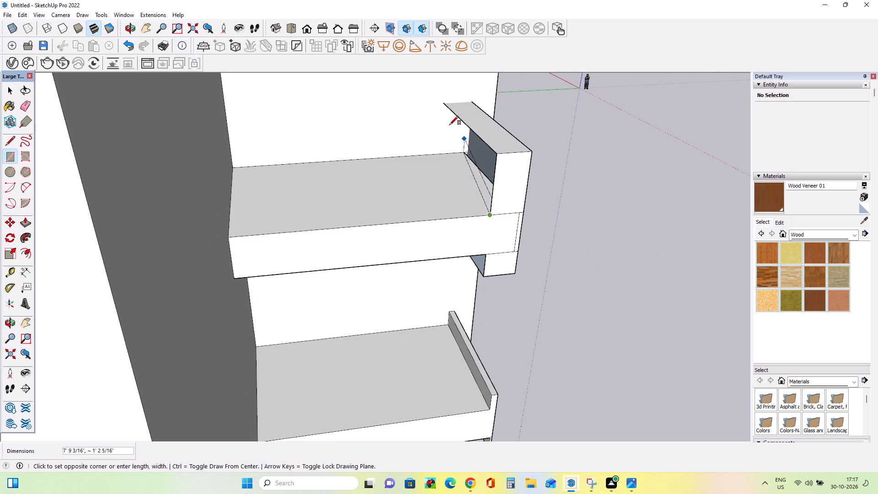
{"action": "left_click", "coordinate": [444, 107]}
Draw a rectangle about 7' 8 11/16" by 1' 2 3/16" closing the parapet's inner face below the ledge slab.
{"action": "middle_click_drag", "start_coordinate": [482, 268], "coordinate": [482, 261]}
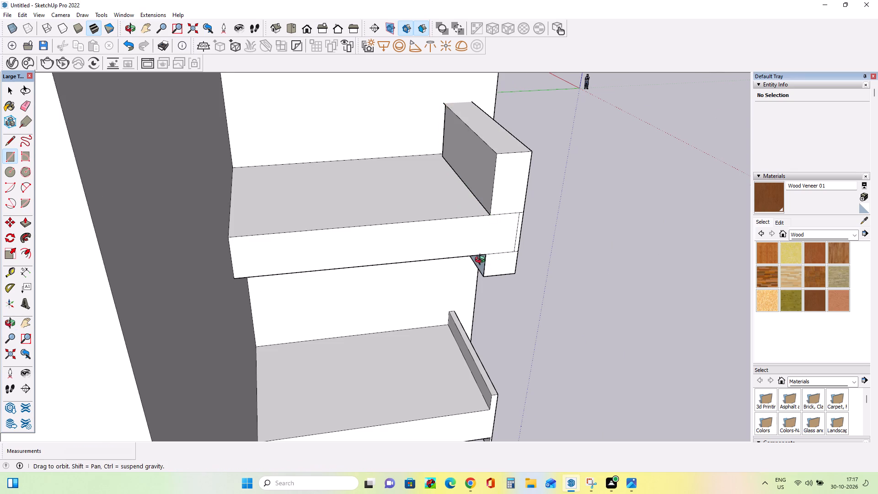
{"action": "middle_click_drag", "start_coordinate": [482, 261], "coordinate": [470, 128]}
{"action": "left_click", "coordinate": [478, 196]}
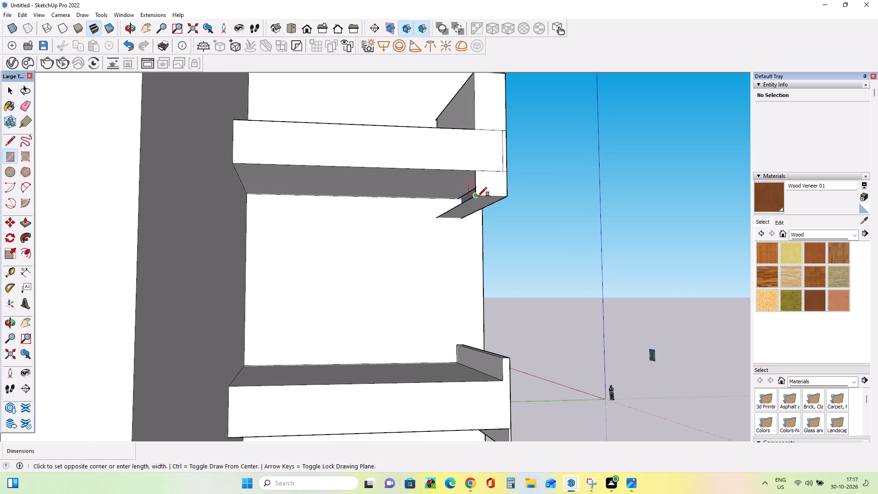
{"action": "left_click", "coordinate": [439, 199]}
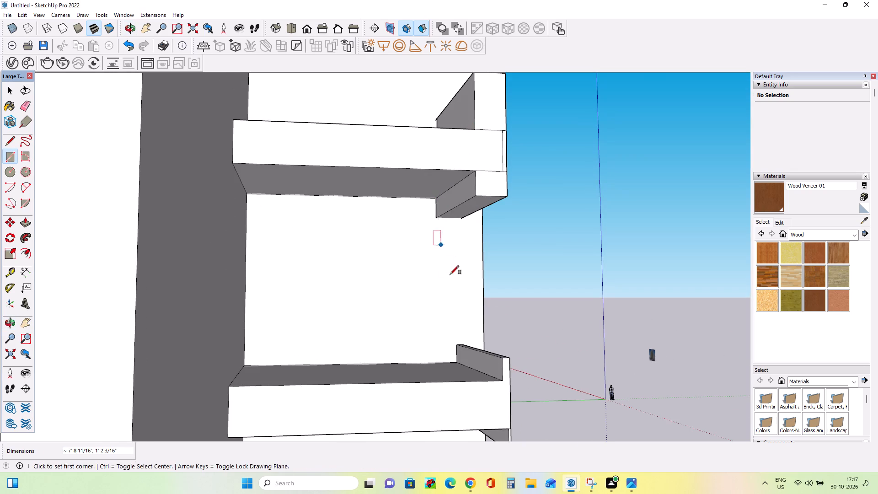
Examine the ledges and parapets on both sides of the fin, and the whole facade, from several angles.
{"action": "middle_click_drag", "start_coordinate": [450, 274], "coordinate": [244, 303]}
{"action": "scroll", "coordinate": [246, 301], "scroll_direction": "down", "scroll_amount": 15}
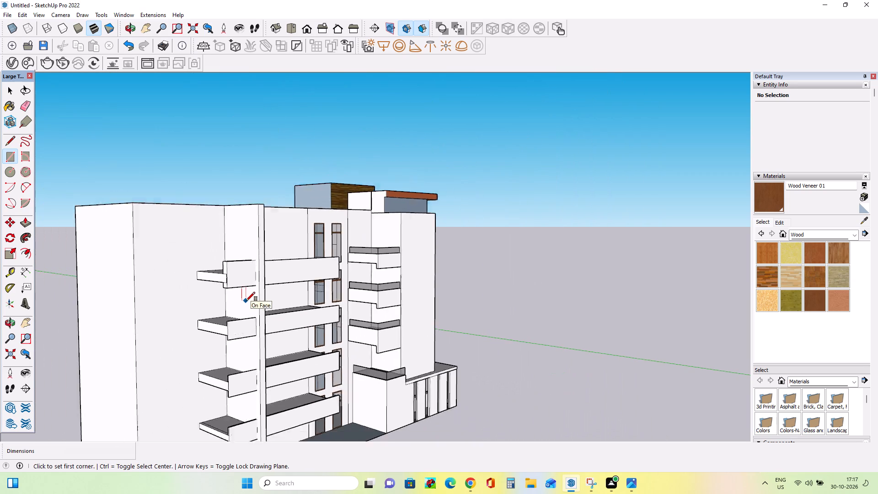
{"action": "scroll", "coordinate": [246, 301], "scroll_direction": "down", "scroll_amount": 1}
{"action": "middle_click_drag", "start_coordinate": [326, 314], "coordinate": [198, 302]}
{"action": "scroll", "coordinate": [198, 302], "scroll_direction": "down", "scroll_amount": 1}
{"action": "scroll", "coordinate": [177, 310], "scroll_direction": "up", "scroll_amount": 4}
{"action": "middle_click_drag", "start_coordinate": [191, 367], "coordinate": [398, 294]}
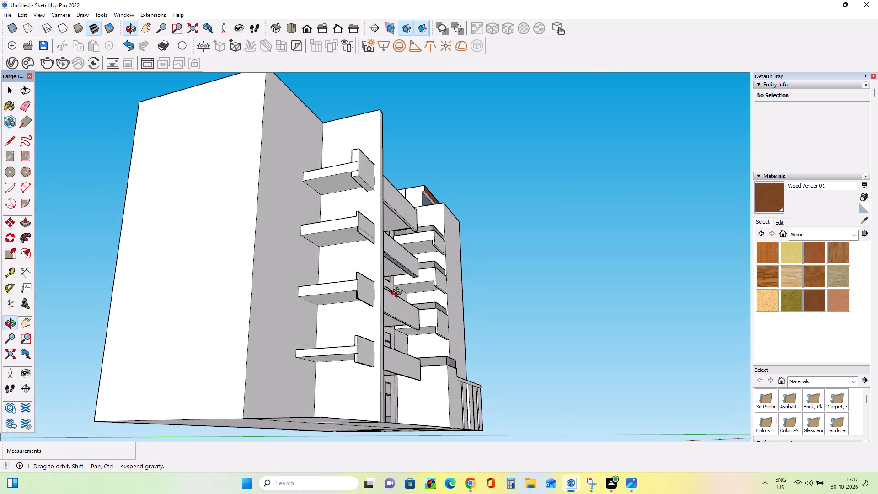
{"action": "middle_click_drag", "start_coordinate": [398, 294], "coordinate": [408, 298]}
{"action": "middle_click_drag", "start_coordinate": [408, 310], "coordinate": [445, 331]}
{"action": "scroll", "coordinate": [393, 335], "scroll_direction": "up", "scroll_amount": 2}
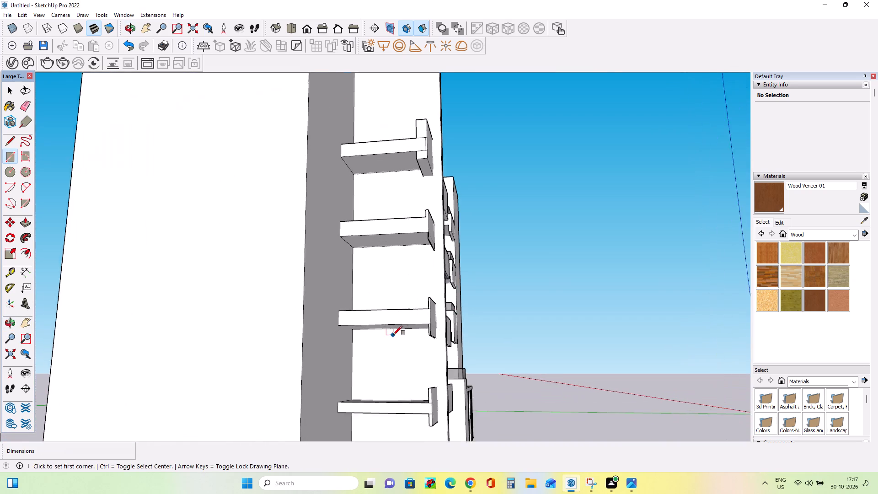
{"action": "scroll", "coordinate": [393, 335], "scroll_direction": "up", "scroll_amount": 6}
{"action": "scroll", "coordinate": [396, 334], "scroll_direction": "down", "scroll_amount": 12}
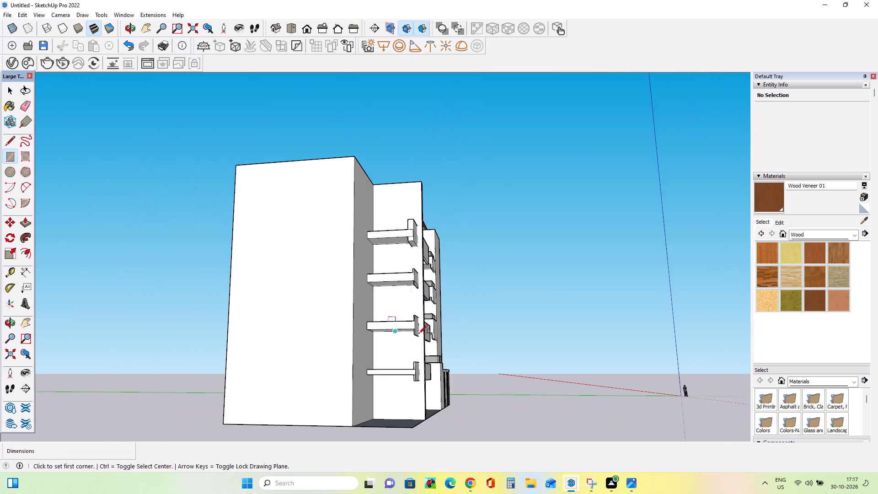
{"action": "middle_click_drag", "start_coordinate": [480, 322], "coordinate": [359, 284]}
{"action": "scroll", "coordinate": [348, 283], "scroll_direction": "down", "scroll_amount": 7}
{"action": "middle_click_drag", "start_coordinate": [412, 313], "coordinate": [272, 355]}
{"action": "scroll", "coordinate": [294, 344], "scroll_direction": "up", "scroll_amount": 4}
{"action": "middle_click_drag", "start_coordinate": [404, 352], "coordinate": [246, 397]}
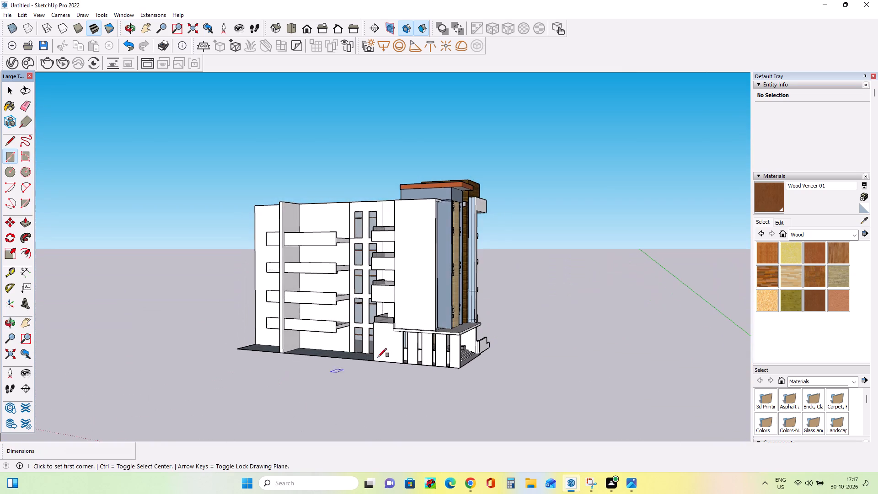
{"action": "middle_click_drag", "start_coordinate": [378, 357], "coordinate": [432, 373]}
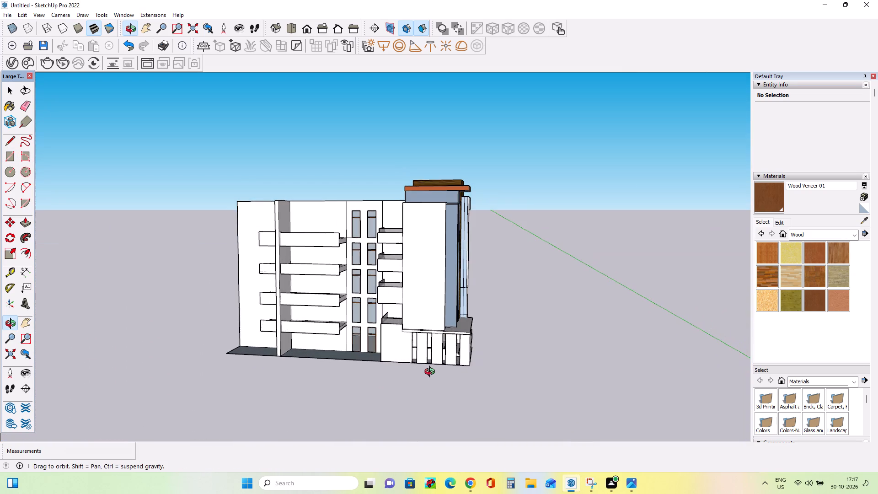
{"action": "middle_click_drag", "start_coordinate": [432, 373], "coordinate": [413, 370]}
{"action": "scroll", "coordinate": [333, 343], "scroll_direction": "up", "scroll_amount": 3}
{"action": "middle_click_drag", "start_coordinate": [333, 344], "coordinate": [312, 362]}
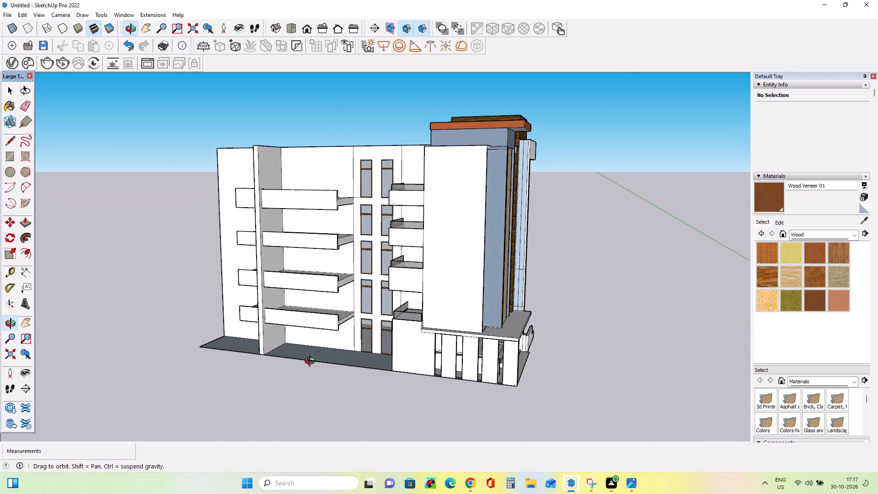
{"action": "middle_click_drag", "start_coordinate": [312, 362], "coordinate": [346, 349]}
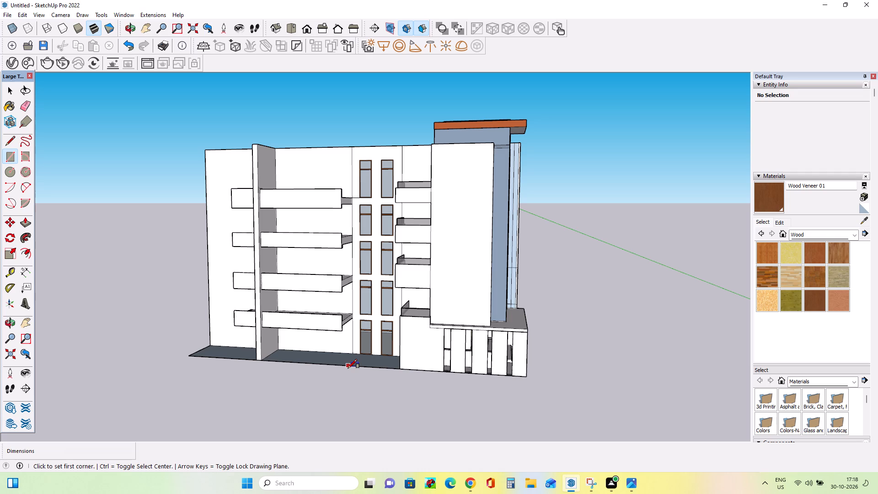
{"action": "middle_click", "coordinate": [334, 306]}
{"action": "middle_click_drag", "start_coordinate": [311, 305], "coordinate": [316, 311]}
{"action": "middle_click_drag", "start_coordinate": [357, 289], "coordinate": [322, 298]}
Push back the window-side ends of the three lower ledges right of the fin by about 1' 1 3/16", in line with each other.
{"action": "scroll", "coordinate": [350, 281], "scroll_direction": "up", "scroll_amount": 4}
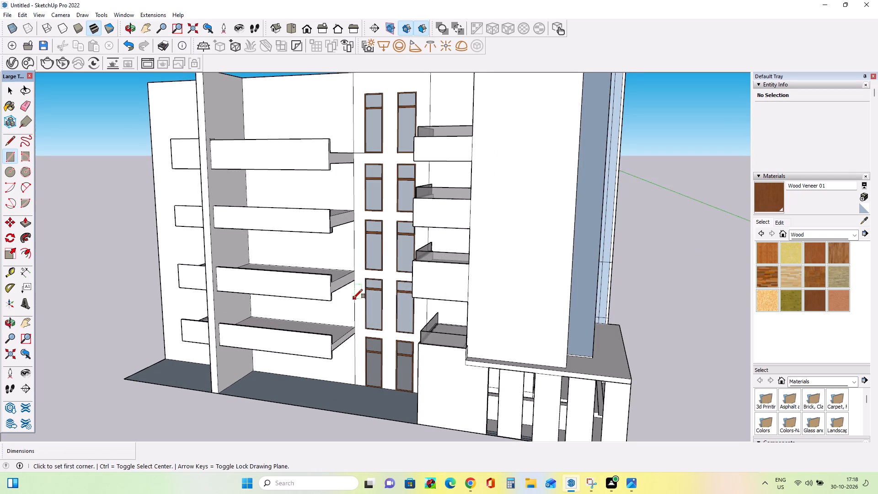
{"action": "middle_click_drag", "start_coordinate": [349, 299], "coordinate": [328, 305]}
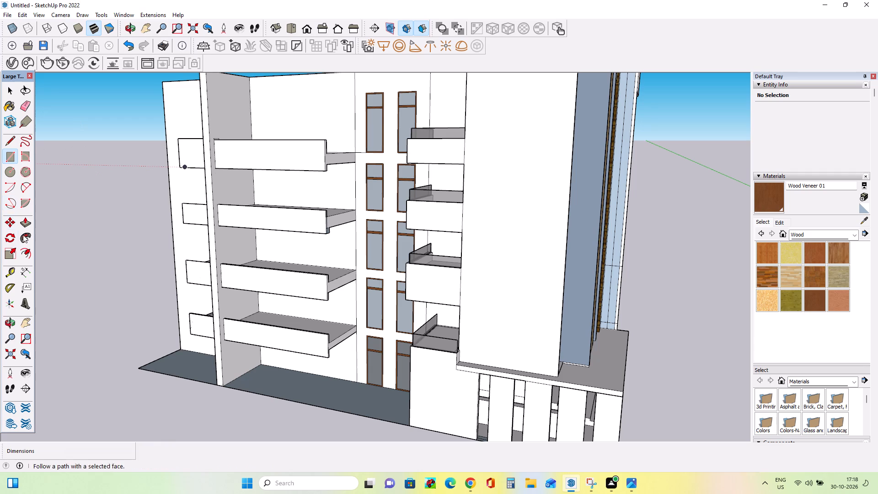
{"action": "left_click", "coordinate": [25, 226]}
{"action": "left_click_drag", "start_coordinate": [335, 288], "coordinate": [331, 289]}
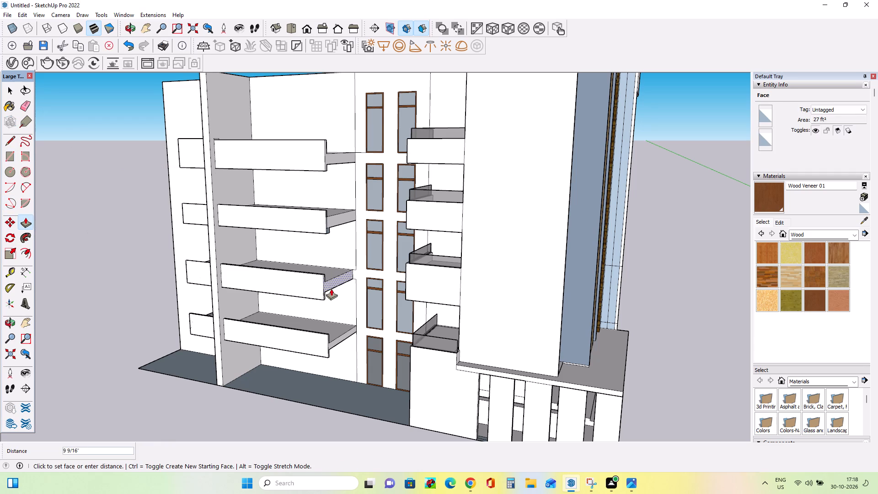
{"action": "left_click_drag", "start_coordinate": [331, 289], "coordinate": [330, 289]}
{"action": "left_click_drag", "start_coordinate": [343, 337], "coordinate": [337, 279]}
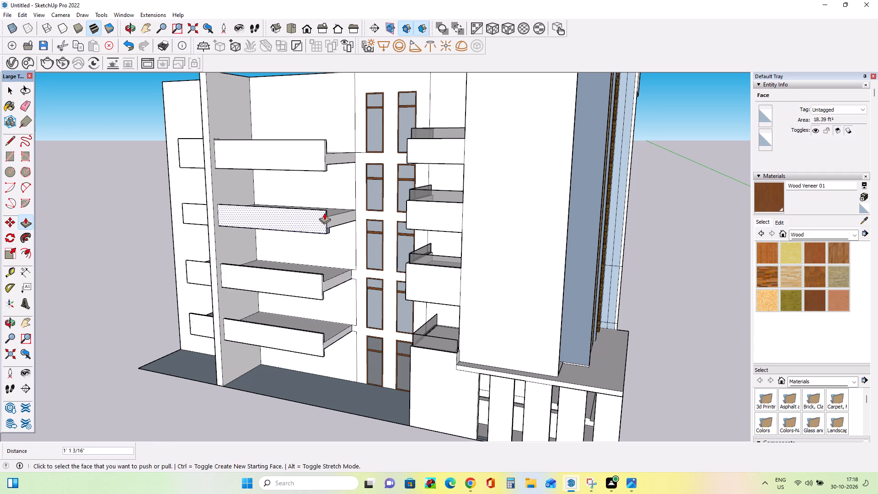
{"action": "left_click_drag", "start_coordinate": [335, 216], "coordinate": [330, 287]}
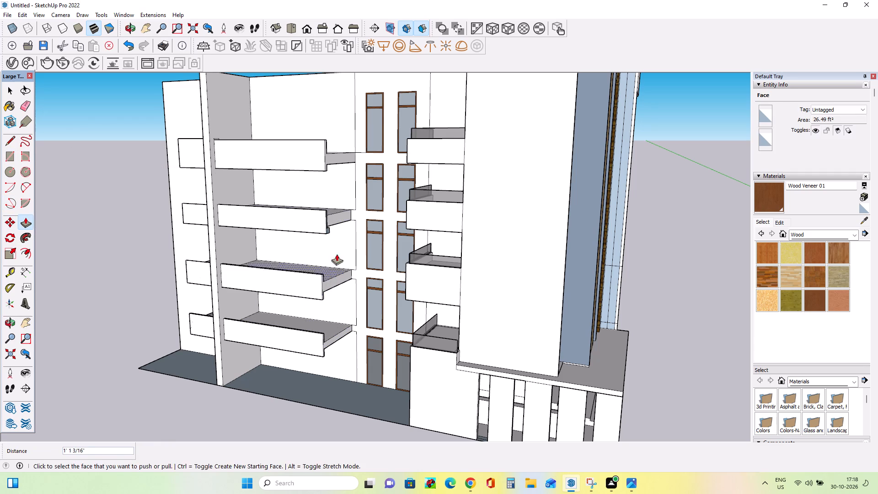
Erase the dividing lines on the window-side end face of the second-highest ledge's parapet, right of the fin.
{"action": "middle_click_drag", "start_coordinate": [343, 233], "coordinate": [306, 241]}
{"action": "scroll", "coordinate": [316, 231], "scroll_direction": "up", "scroll_amount": 7}
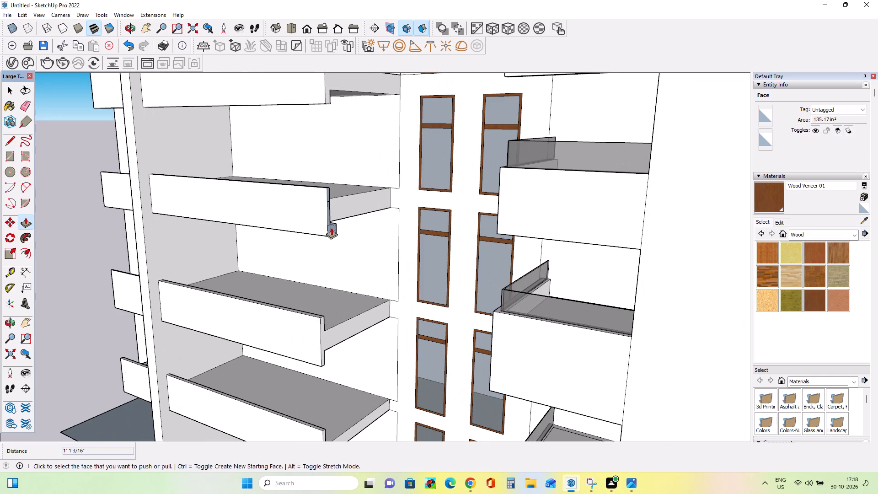
{"action": "scroll", "coordinate": [330, 209], "scroll_direction": "up", "scroll_amount": 7}
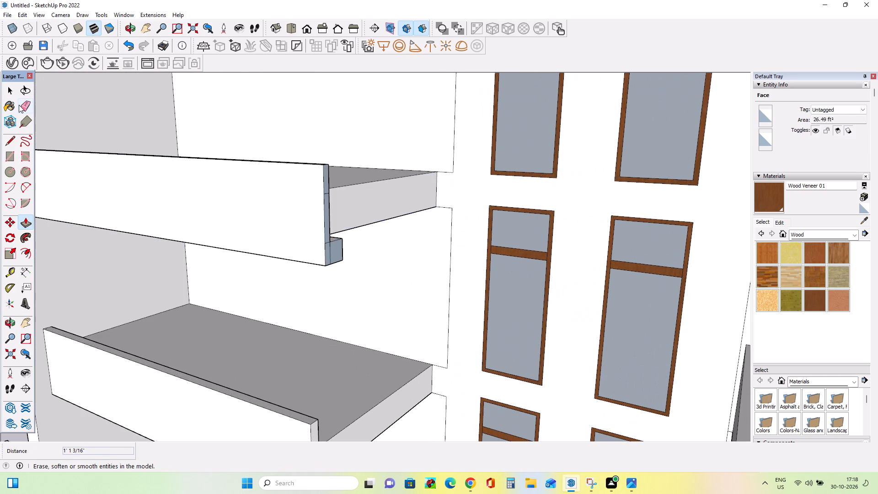
{"action": "left_click", "coordinate": [19, 105]}
{"action": "scroll", "coordinate": [258, 211], "scroll_direction": "up", "scroll_amount": 3}
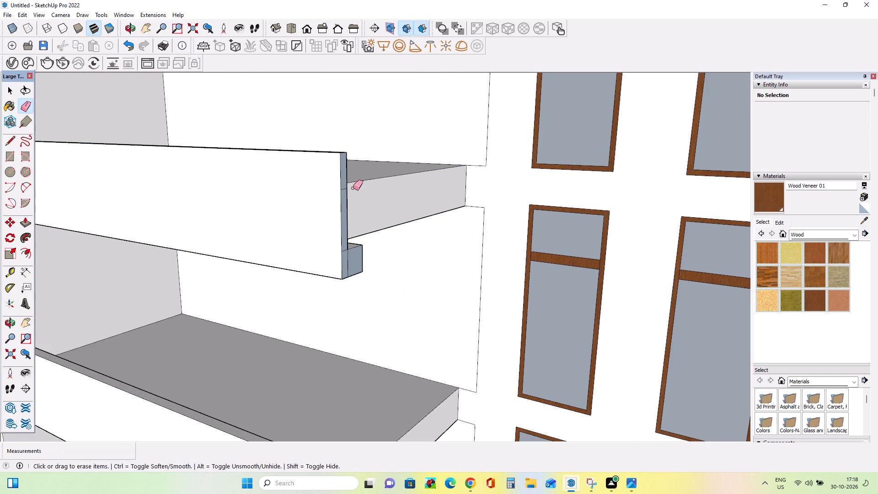
{"action": "left_click_drag", "start_coordinate": [354, 188], "coordinate": [354, 199]}
{"action": "left_click_drag", "start_coordinate": [354, 253], "coordinate": [358, 264]}
{"action": "left_click", "coordinate": [358, 268]}
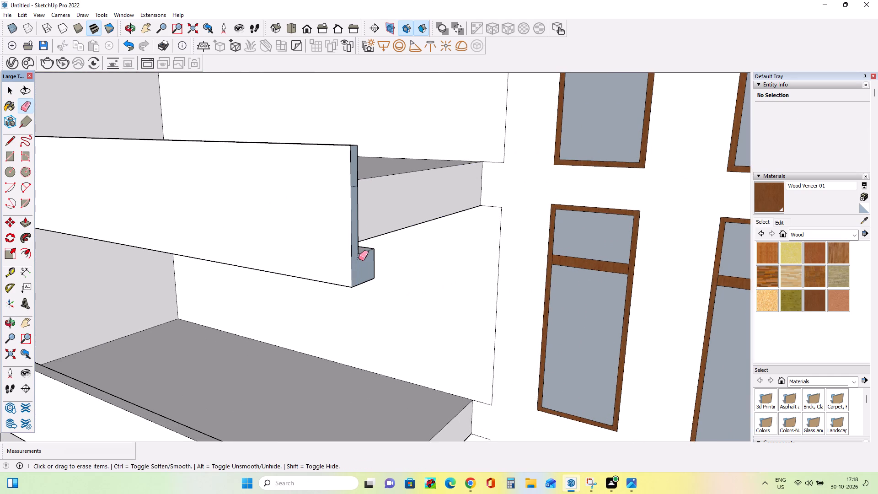
{"action": "left_click", "coordinate": [354, 188]}
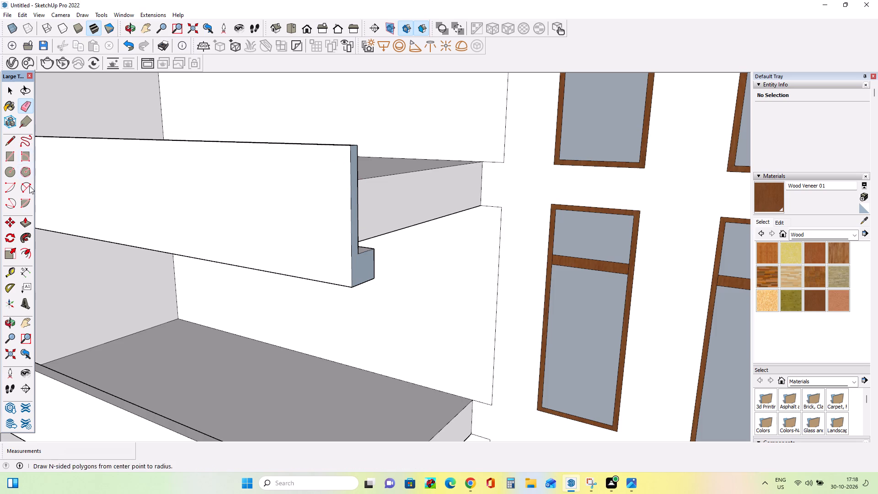
Push back the second-highest ledge's parapet end and the top ledge's window-side end by about 1' 1 3/16".
{"action": "left_click", "coordinate": [27, 216]}
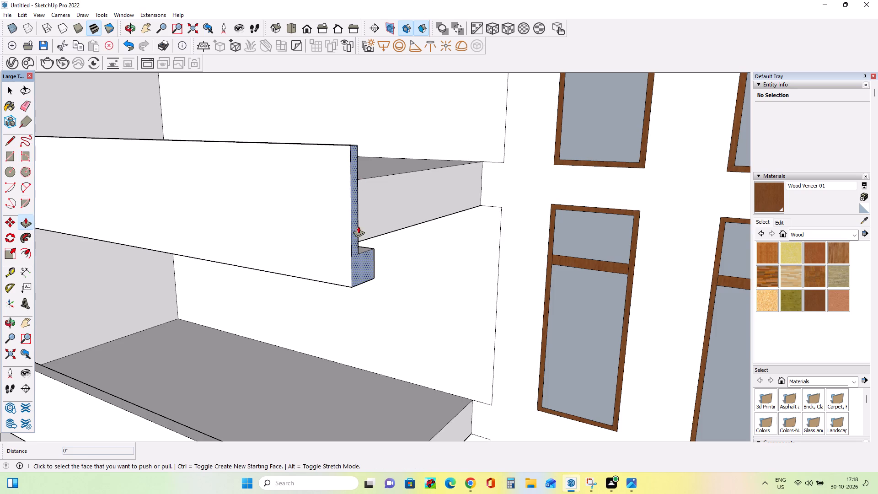
{"action": "left_click_drag", "start_coordinate": [358, 226], "coordinate": [367, 187]}
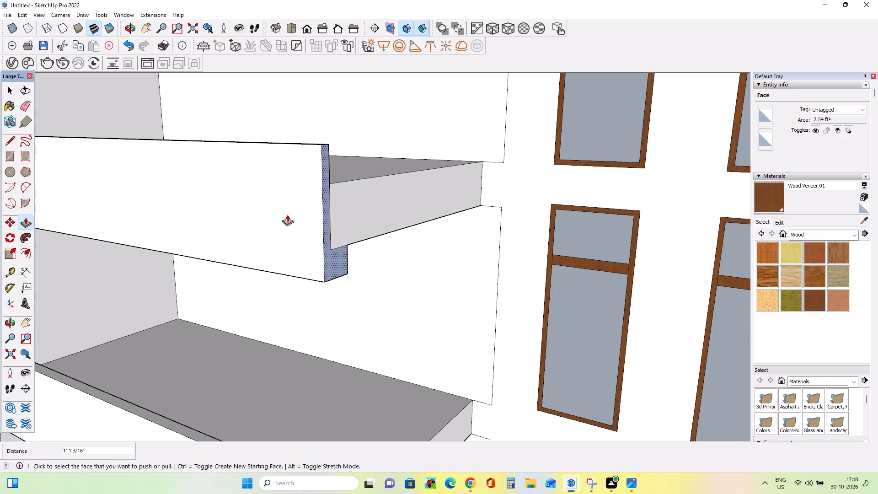
{"action": "scroll", "coordinate": [287, 215], "scroll_direction": "down", "scroll_amount": 13}
{"action": "middle_click_drag", "start_coordinate": [366, 309], "coordinate": [342, 324]}
{"action": "scroll", "coordinate": [332, 76], "scroll_direction": "up", "scroll_amount": 1}
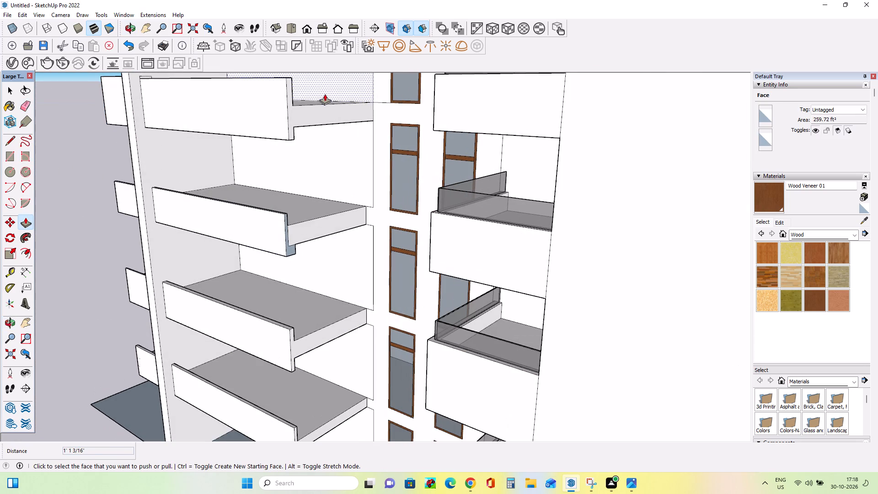
{"action": "left_click_drag", "start_coordinate": [316, 113], "coordinate": [313, 231]}
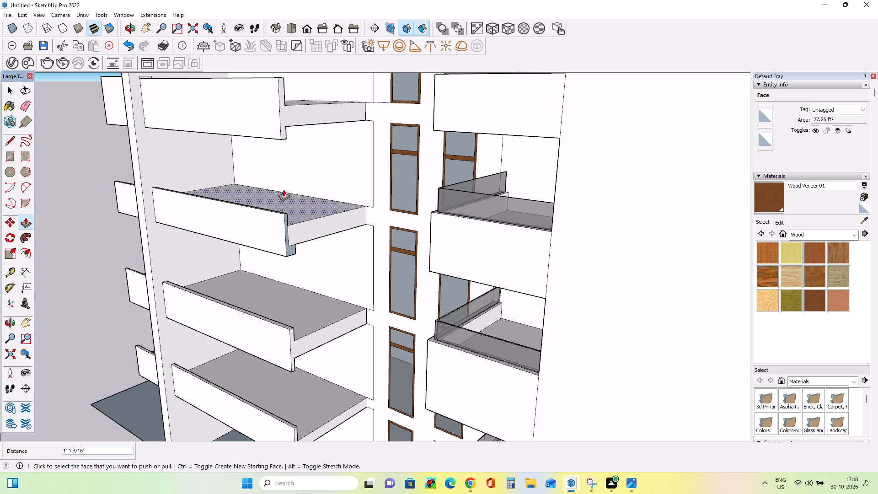
Push back the window-side ends of all four ledges right of the fin by about 1' 7 1/2" more, in line with each other.
{"action": "scroll", "coordinate": [320, 178], "scroll_direction": "down", "scroll_amount": 8}
{"action": "middle_click_drag", "start_coordinate": [328, 170], "coordinate": [435, 64]}
{"action": "middle_click_drag", "start_coordinate": [307, 285], "coordinate": [245, 347]}
{"action": "scroll", "coordinate": [299, 282], "scroll_direction": "up", "scroll_amount": 7}
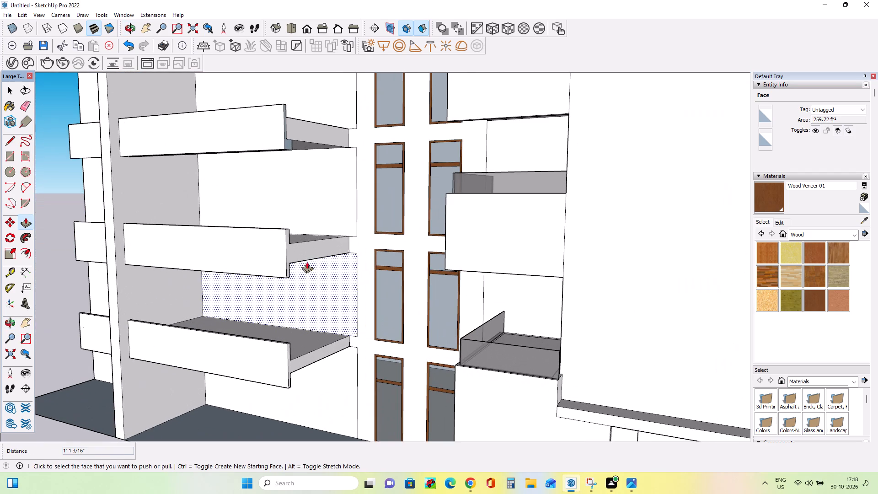
{"action": "left_click_drag", "start_coordinate": [306, 253], "coordinate": [294, 252]}
{"action": "left_click_drag", "start_coordinate": [311, 354], "coordinate": [297, 349]}
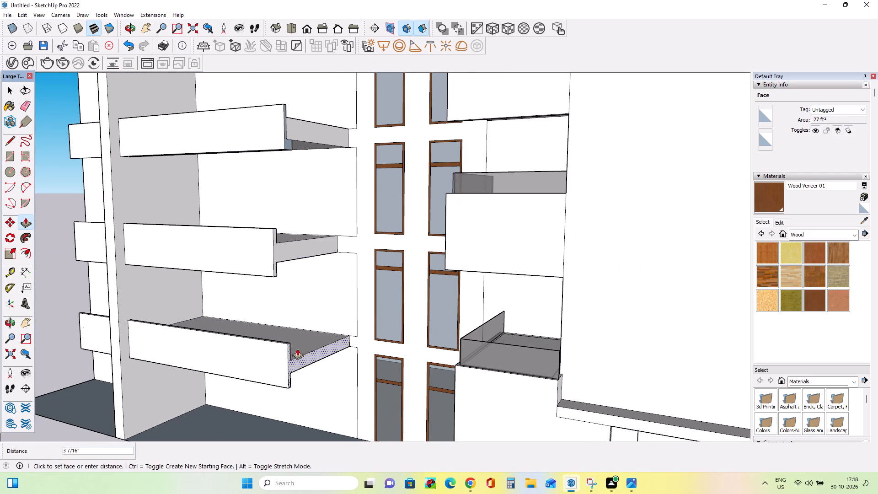
{"action": "left_click_drag", "start_coordinate": [297, 349], "coordinate": [286, 250]}
{"action": "left_click_drag", "start_coordinate": [318, 132], "coordinate": [286, 229]}
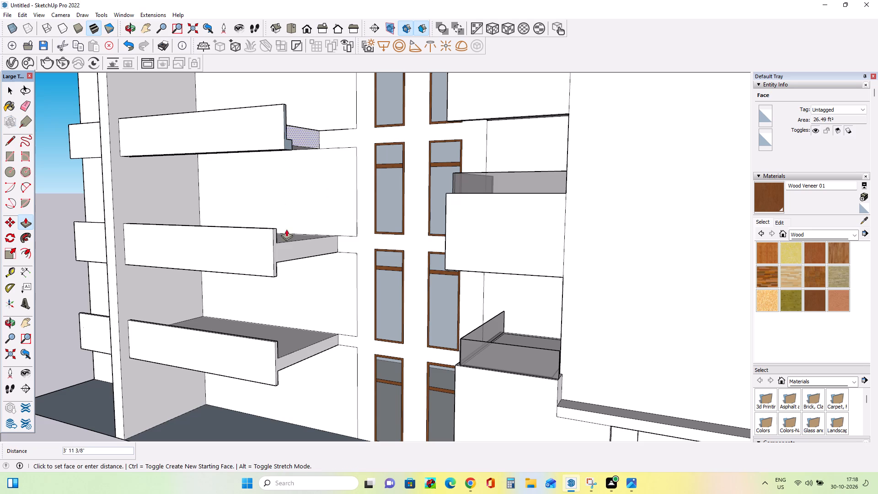
{"action": "left_click_drag", "start_coordinate": [286, 229], "coordinate": [288, 253]}
{"action": "left_click_drag", "start_coordinate": [287, 141], "coordinate": [286, 143]}
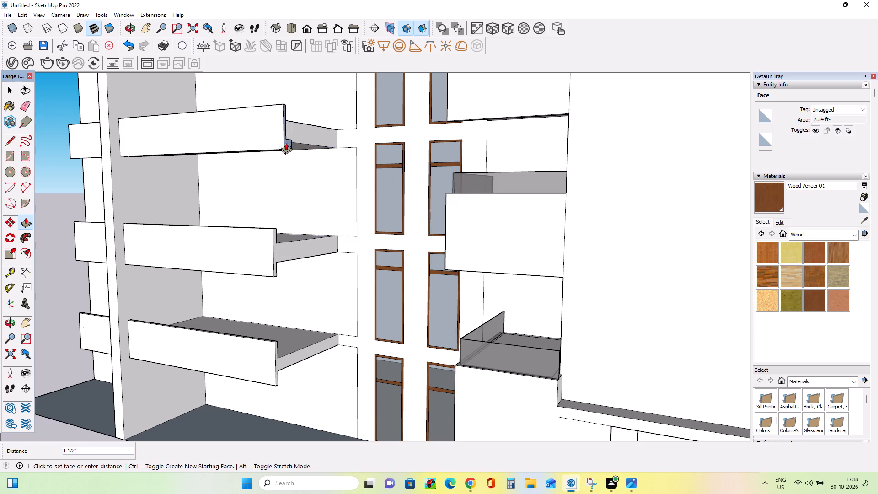
{"action": "left_click_drag", "start_coordinate": [286, 143], "coordinate": [275, 253]}
{"action": "middle_click_drag", "start_coordinate": [303, 259], "coordinate": [311, 334]}
{"action": "scroll", "coordinate": [311, 334], "scroll_direction": "down", "scroll_amount": 3}
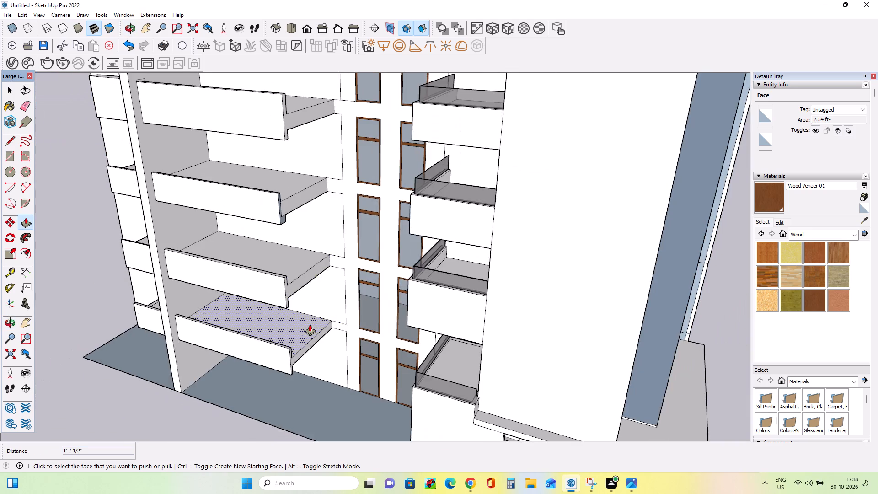
{"action": "scroll", "coordinate": [310, 324], "scroll_direction": "down", "scroll_amount": 3}
{"action": "left_click_drag", "start_coordinate": [312, 157], "coordinate": [294, 233]}
Examine the shortened ledges against the windows and the whole facade from the front and side.
{"action": "middle_click_drag", "start_coordinate": [289, 276], "coordinate": [386, 151]}
{"action": "scroll", "coordinate": [386, 151], "scroll_direction": "down", "scroll_amount": 6}
{"action": "middle_click_drag", "start_coordinate": [367, 244], "coordinate": [387, 272]}
{"action": "scroll", "coordinate": [387, 274], "scroll_direction": "down", "scroll_amount": 1}
{"action": "middle_click_drag", "start_coordinate": [369, 314], "coordinate": [367, 323]}
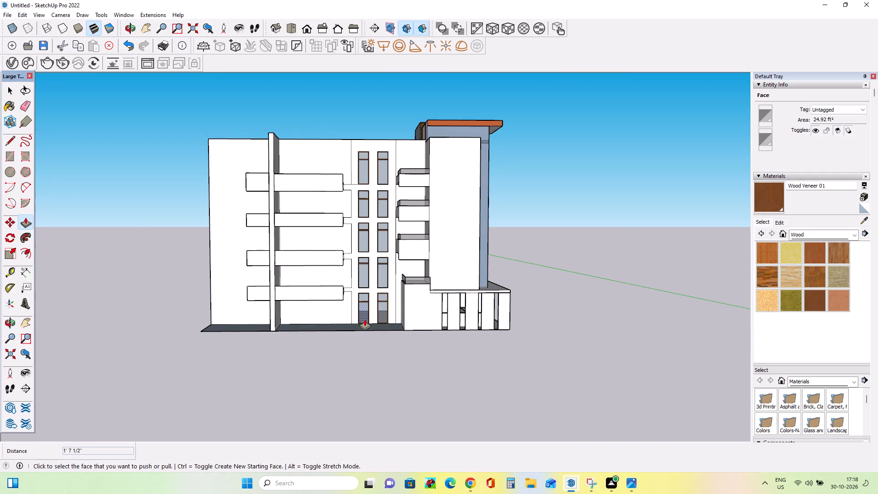
{"action": "middle_click_drag", "start_coordinate": [269, 263], "coordinate": [268, 270]}
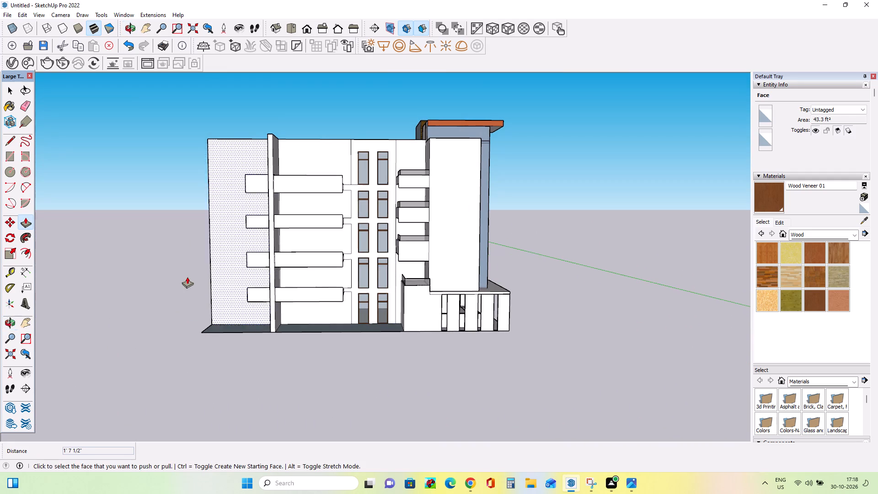
{"action": "middle_click_drag", "start_coordinate": [314, 210], "coordinate": [120, 230]}
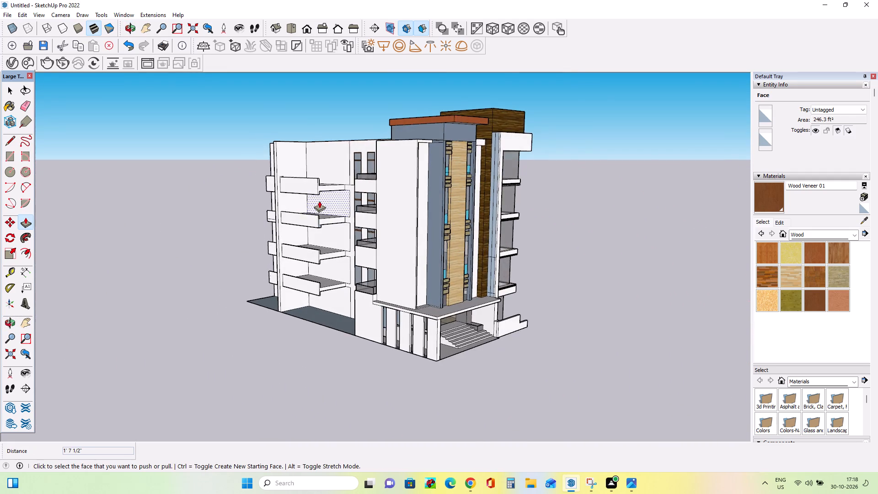
Push the inner face of the thick lip under the second-highest ledge's parapet back about 10 1/8", plus another 3 15/16".
{"action": "scroll", "coordinate": [329, 199], "scroll_direction": "up", "scroll_amount": 5}
{"action": "middle_click_drag", "start_coordinate": [324, 185], "coordinate": [327, 179]}
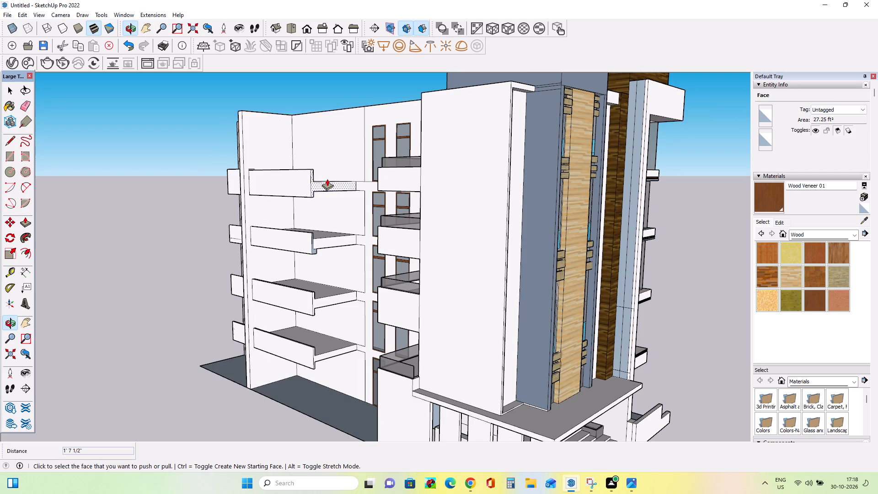
{"action": "middle_click_drag", "start_coordinate": [308, 186], "coordinate": [311, 200]}
{"action": "scroll", "coordinate": [327, 198], "scroll_direction": "up", "scroll_amount": 3}
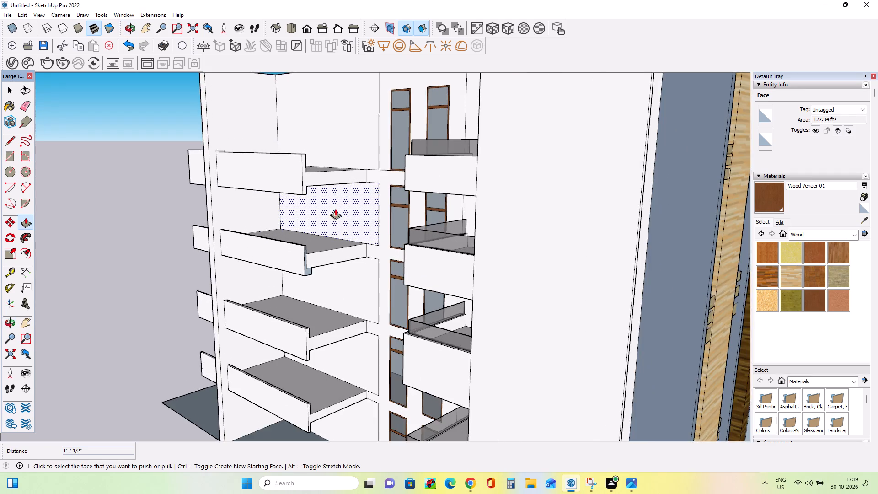
{"action": "middle_click_drag", "start_coordinate": [335, 209], "coordinate": [311, 192]}
{"action": "scroll", "coordinate": [310, 273], "scroll_direction": "up", "scroll_amount": 12}
{"action": "middle_click_drag", "start_coordinate": [415, 281], "coordinate": [388, 235]}
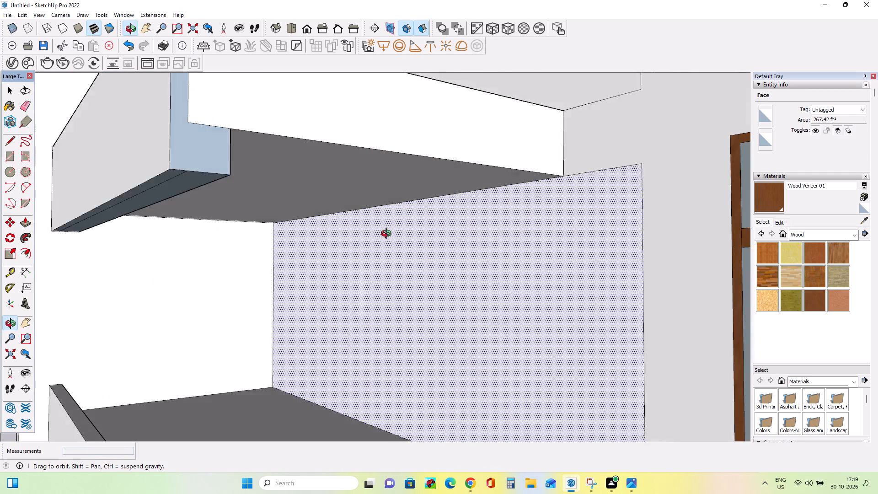
{"action": "middle_click_drag", "start_coordinate": [388, 235], "coordinate": [386, 235]}
{"action": "scroll", "coordinate": [217, 134], "scroll_direction": "up", "scroll_amount": 4}
{"action": "middle_click_drag", "start_coordinate": [192, 135], "coordinate": [111, 191]}
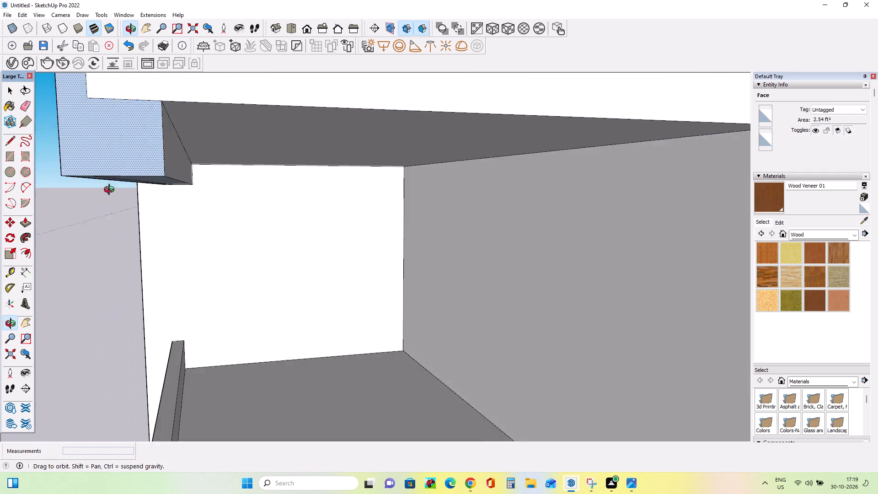
{"action": "middle_click_drag", "start_coordinate": [111, 191], "coordinate": [106, 195]}
{"action": "left_click_drag", "start_coordinate": [172, 157], "coordinate": [117, 150]}
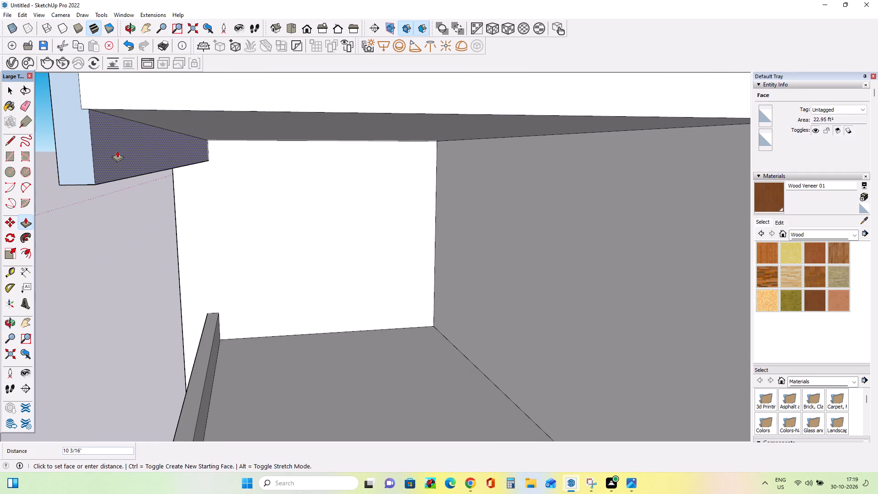
{"action": "left_click_drag", "start_coordinate": [117, 150], "coordinate": [118, 150]}
{"action": "middle_click_drag", "start_coordinate": [121, 185], "coordinate": [193, 124]}
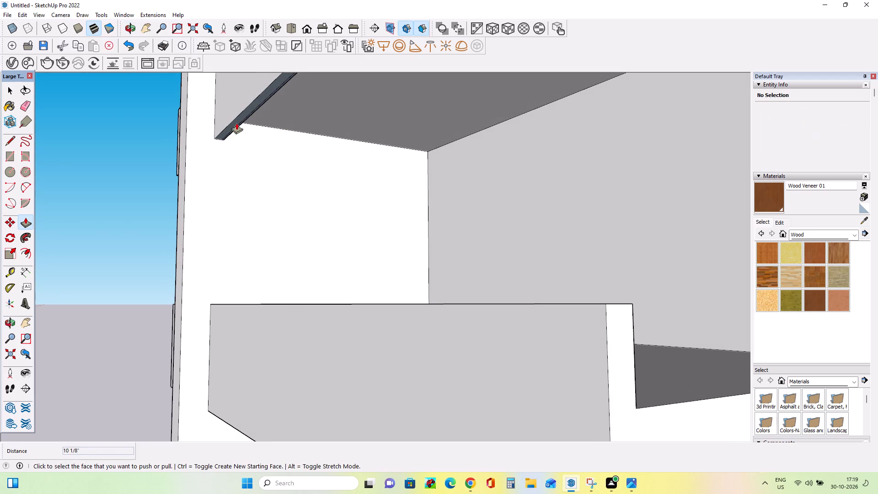
{"action": "left_click_drag", "start_coordinate": [236, 123], "coordinate": [237, 130]}
{"action": "scroll", "coordinate": [213, 224], "scroll_direction": "down", "scroll_amount": 14}
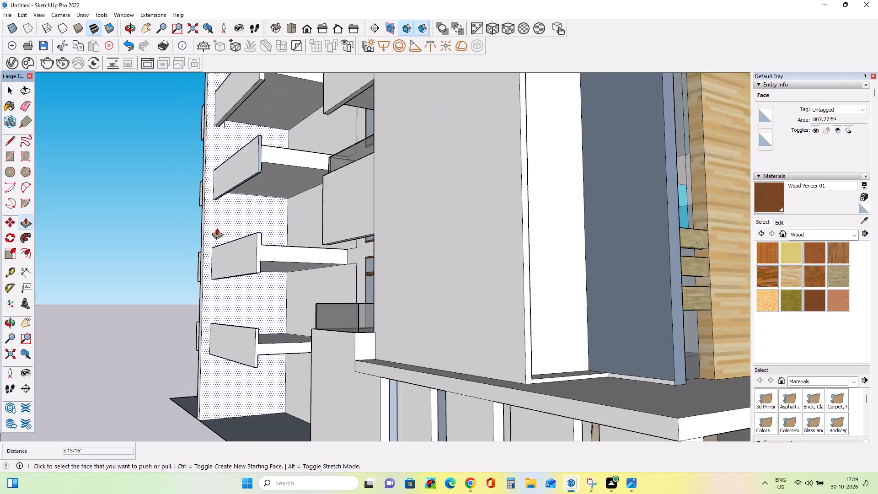
Erase the leftover vertical and short horizontal lines on the wall between the ledge ends and the windows, on all storeys.
{"action": "middle_click_drag", "start_coordinate": [312, 236], "coordinate": [339, 315]}
{"action": "scroll", "coordinate": [330, 315], "scroll_direction": "down", "scroll_amount": 4}
{"action": "scroll", "coordinate": [404, 285], "scroll_direction": "down", "scroll_amount": 4}
{"action": "middle_click_drag", "start_coordinate": [348, 251], "coordinate": [453, 236]}
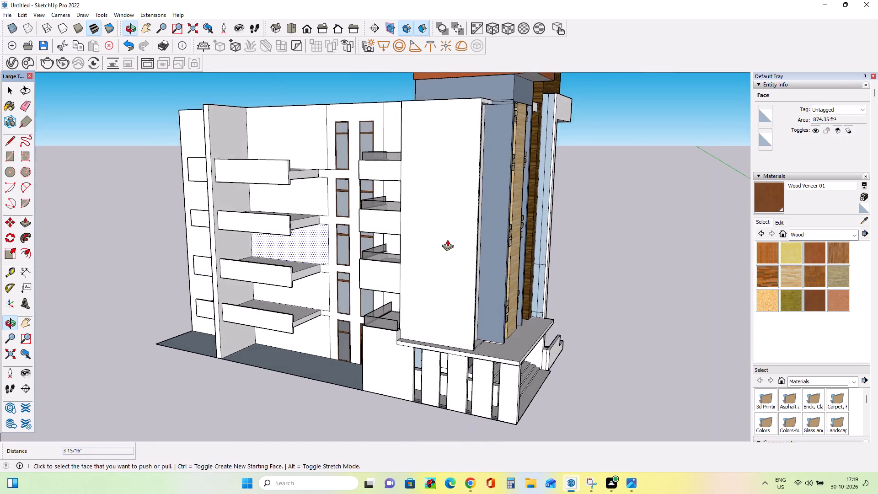
{"action": "middle_click_drag", "start_coordinate": [272, 219], "coordinate": [319, 233]}
{"action": "left_click", "coordinate": [20, 104]}
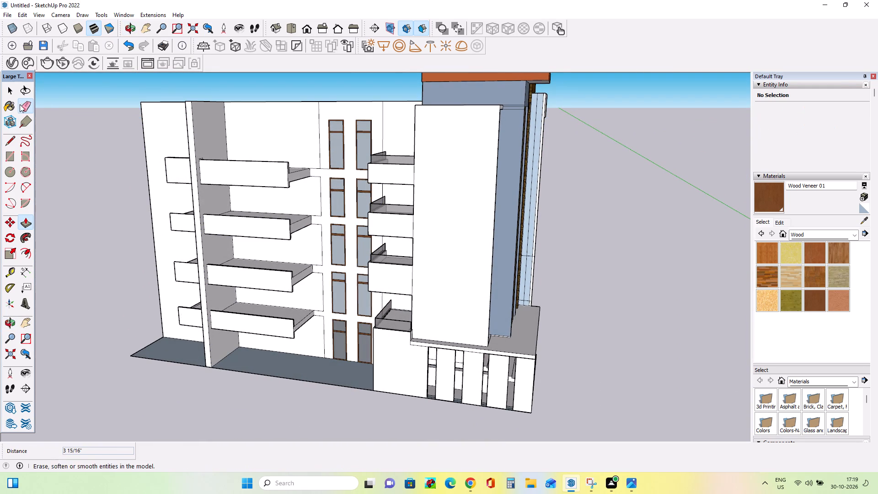
{"action": "left_click_drag", "start_coordinate": [311, 129], "coordinate": [320, 146]}
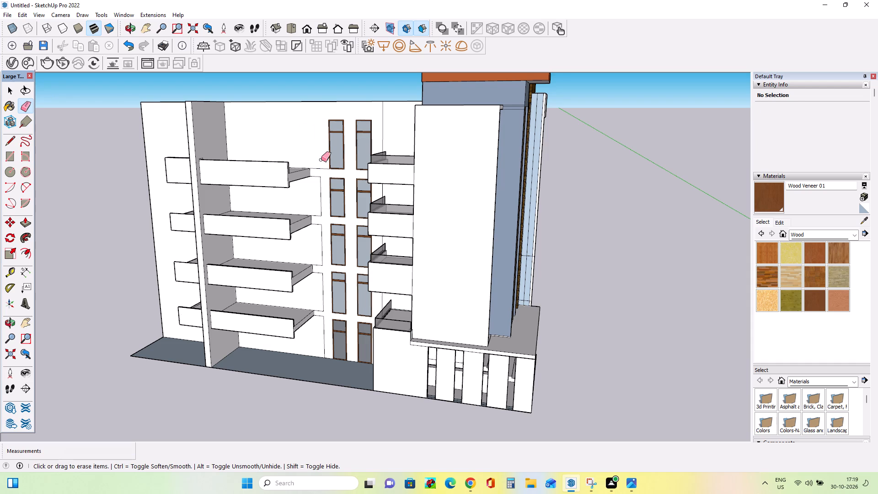
{"action": "left_click_drag", "start_coordinate": [318, 180], "coordinate": [323, 158]}
{"action": "left_click_drag", "start_coordinate": [316, 220], "coordinate": [321, 208]}
{"action": "left_click_drag", "start_coordinate": [319, 231], "coordinate": [322, 215]}
{"action": "left_click_drag", "start_coordinate": [320, 279], "coordinate": [327, 248]}
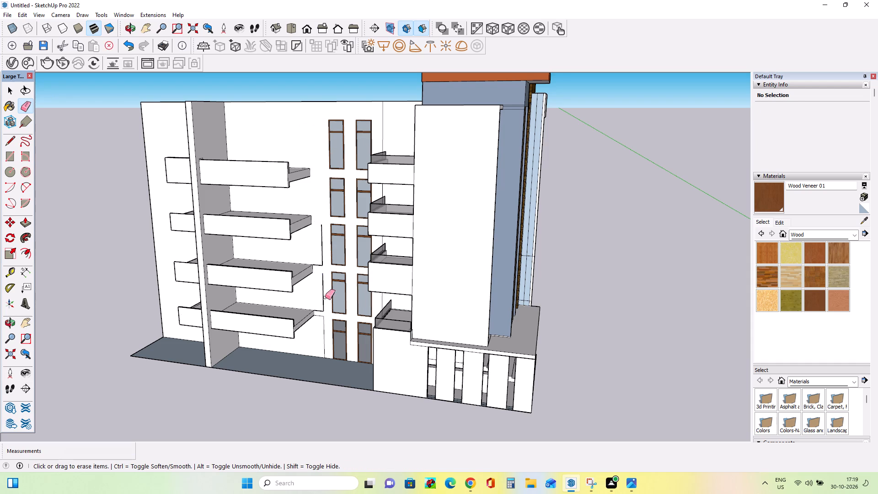
{"action": "left_click_drag", "start_coordinate": [324, 303], "coordinate": [326, 288]}
{"action": "left_click_drag", "start_coordinate": [326, 251], "coordinate": [326, 259]}
{"action": "left_click_drag", "start_coordinate": [322, 264], "coordinate": [325, 254]}
{"action": "left_click_drag", "start_coordinate": [321, 325], "coordinate": [324, 306]}
{"action": "left_click_drag", "start_coordinate": [321, 333], "coordinate": [326, 333]}
Examine the cleaned wall and the ledges' alignment across the whole facade from the front and corner.
{"action": "scroll", "coordinate": [299, 302], "scroll_direction": "down", "scroll_amount": 7}
{"action": "middle_click_drag", "start_coordinate": [308, 255], "coordinate": [387, 169]}
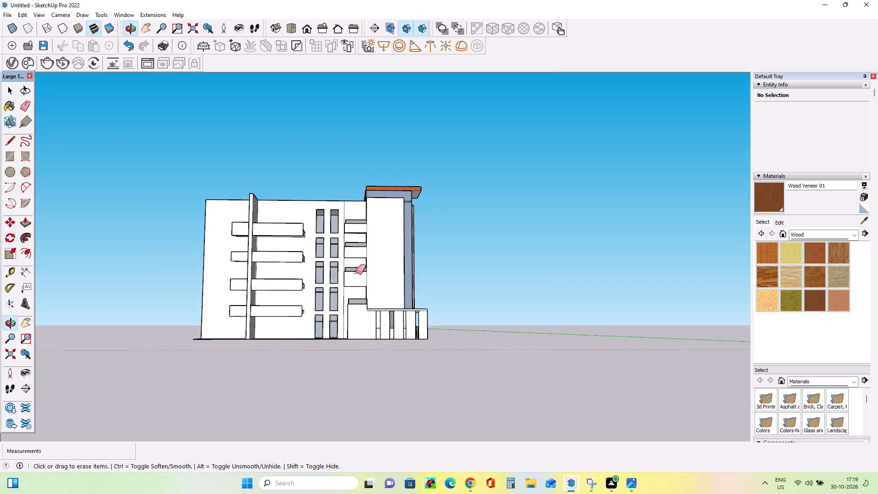
{"action": "scroll", "coordinate": [338, 302], "scroll_direction": "up", "scroll_amount": 7}
{"action": "middle_click_drag", "start_coordinate": [345, 309], "coordinate": [357, 331]}
{"action": "scroll", "coordinate": [356, 352], "scroll_direction": "down", "scroll_amount": 3}
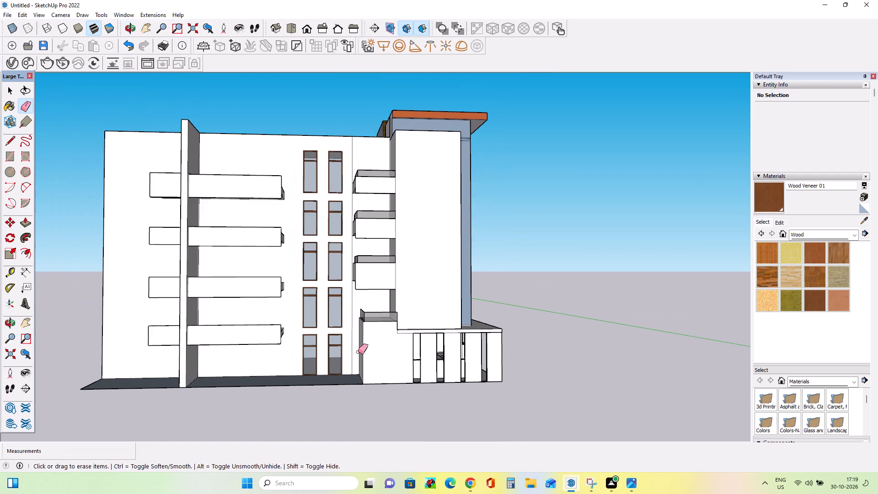
{"action": "scroll", "coordinate": [359, 351], "scroll_direction": "down", "scroll_amount": 3}
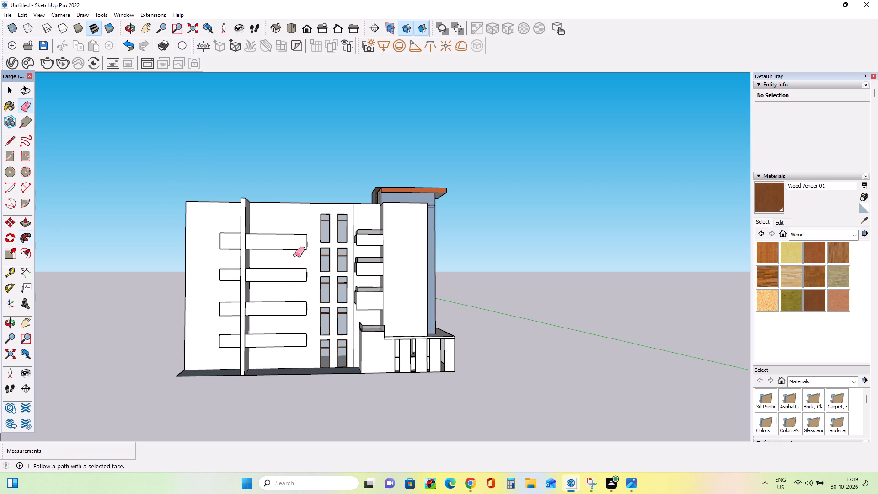
{"action": "middle_click_drag", "start_coordinate": [386, 277], "coordinate": [235, 310]}
{"action": "scroll", "coordinate": [389, 277], "scroll_direction": "down", "scroll_amount": 1}
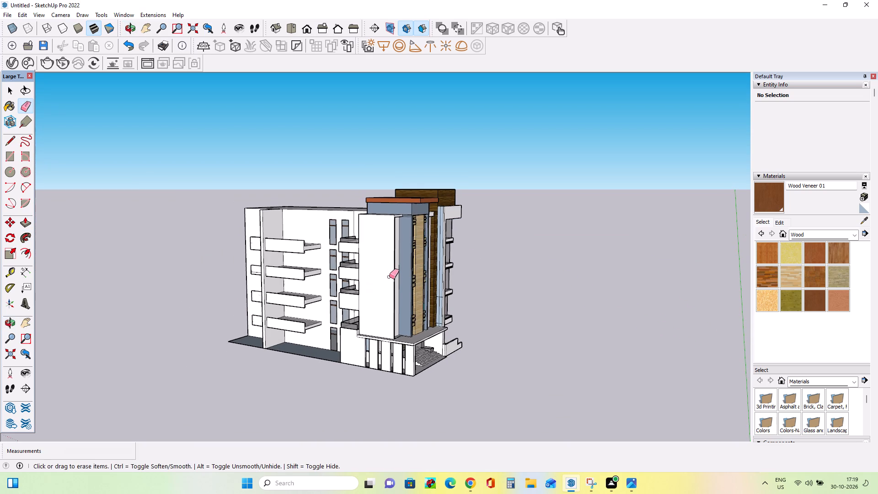
Paint the undersides of the four long ledges with Wood Floor on the window side of the vertical fin.
{"action": "middle_click_drag", "start_coordinate": [300, 266], "coordinate": [382, 101]}
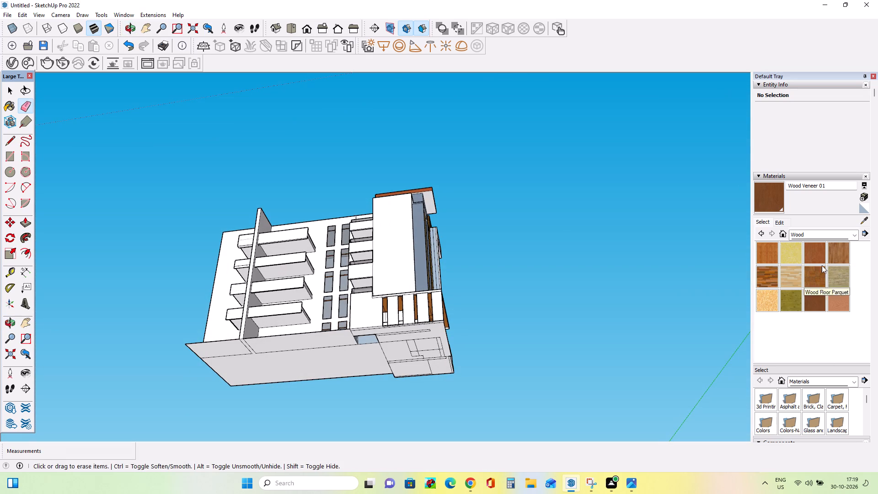
{"action": "left_click", "coordinate": [841, 245]}
{"action": "left_click", "coordinate": [284, 248]}
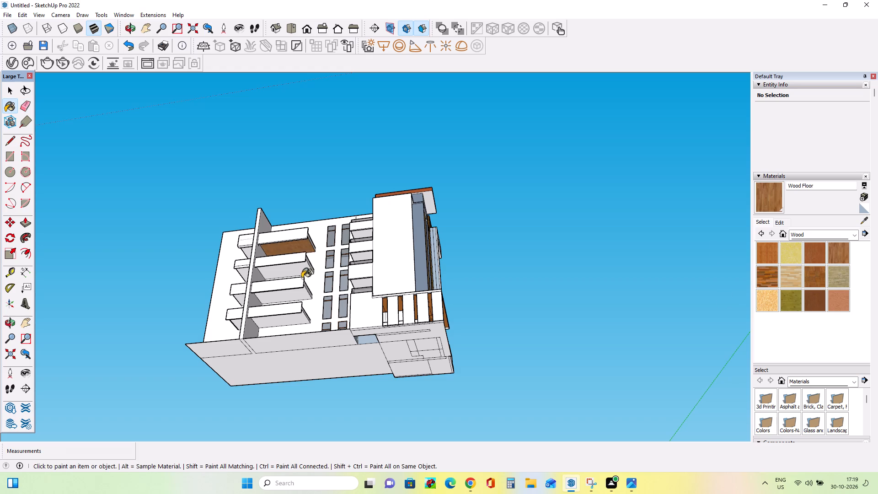
{"action": "left_click", "coordinate": [300, 270]}
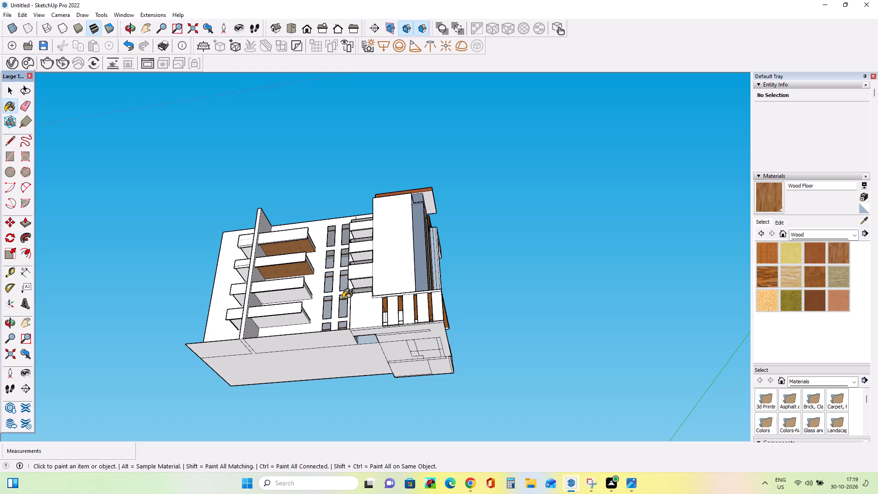
{"action": "left_click", "coordinate": [297, 295]}
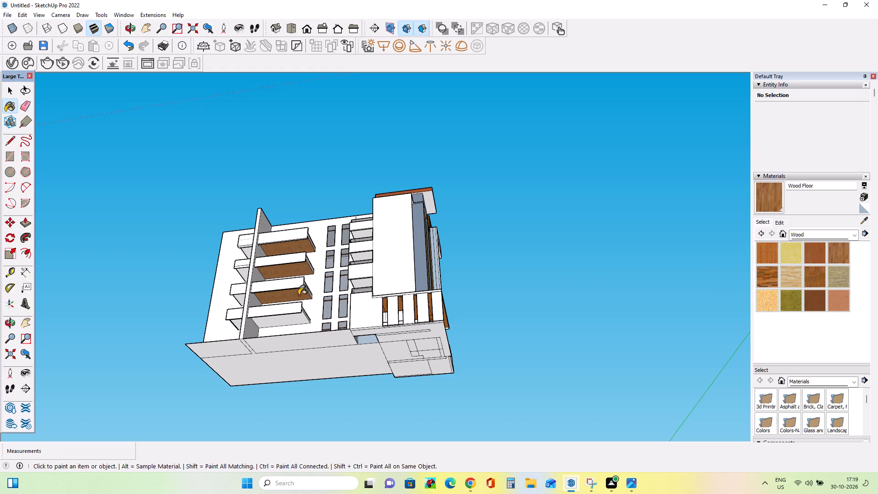
{"action": "left_click", "coordinate": [302, 319]}
Paint the undersides of the four short ledge portions beyond the vertical fin with the same Wood Floor material.
{"action": "middle_click_drag", "start_coordinate": [330, 364], "coordinate": [348, 449]}
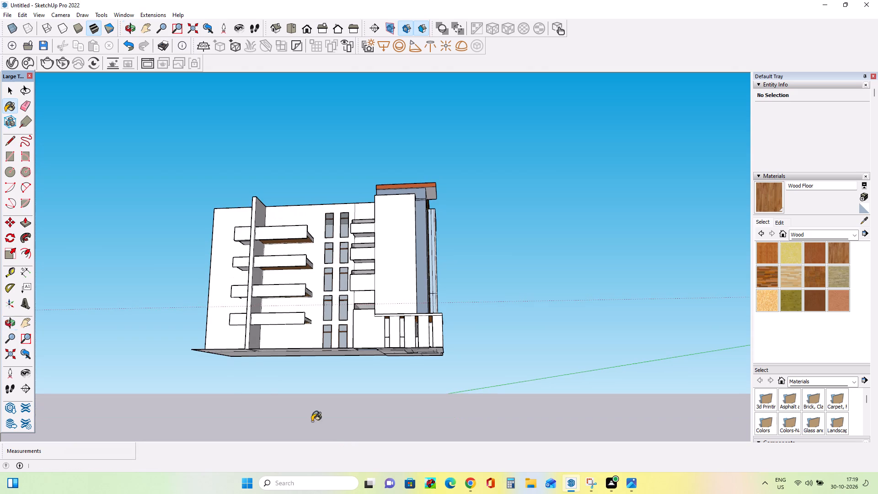
{"action": "middle_click_drag", "start_coordinate": [236, 373], "coordinate": [305, 339]}
{"action": "scroll", "coordinate": [243, 295], "scroll_direction": "up", "scroll_amount": 4}
{"action": "middle_click_drag", "start_coordinate": [242, 327], "coordinate": [291, 291]}
{"action": "left_click", "coordinate": [253, 291]}
{"action": "left_click", "coordinate": [259, 247]}
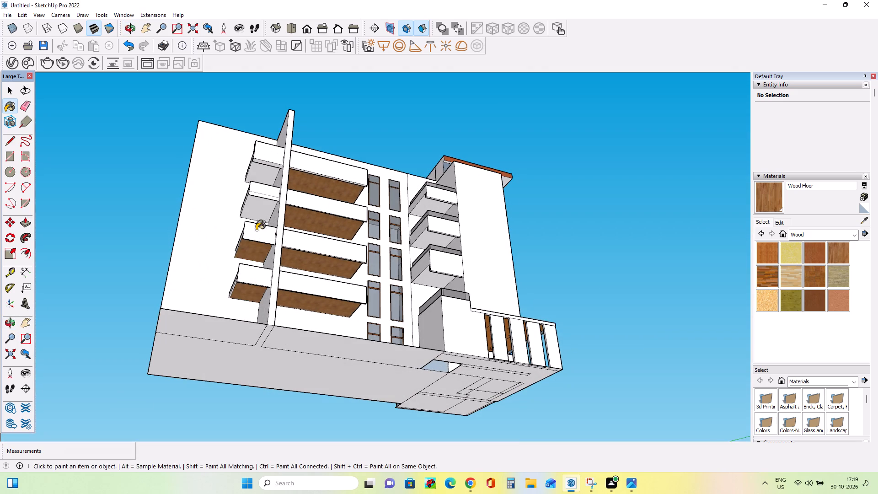
{"action": "left_click", "coordinate": [257, 208]}
{"action": "left_click", "coordinate": [266, 169]}
Examine the side facade's ledges and their painted undersides from below, straight on and the corner.
{"action": "middle_click_drag", "start_coordinate": [350, 297], "coordinate": [350, 324]}
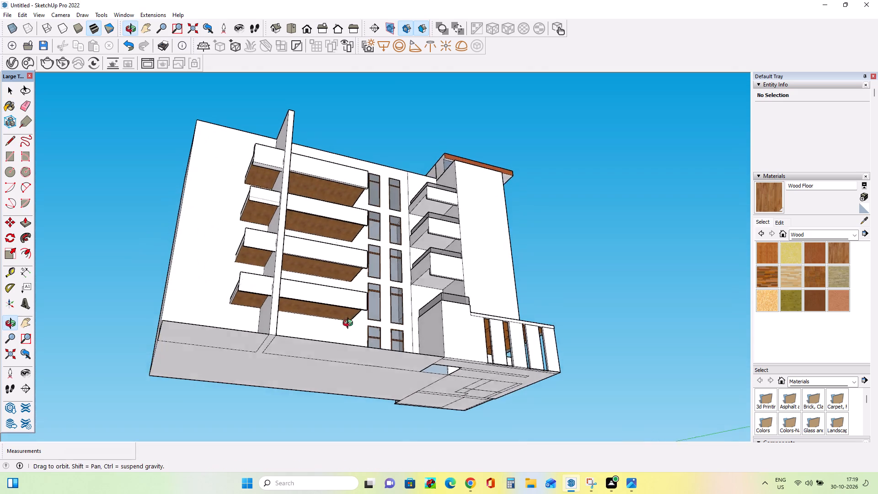
{"action": "middle_click_drag", "start_coordinate": [350, 324], "coordinate": [304, 395]}
{"action": "middle_click_drag", "start_coordinate": [464, 361], "coordinate": [359, 415]}
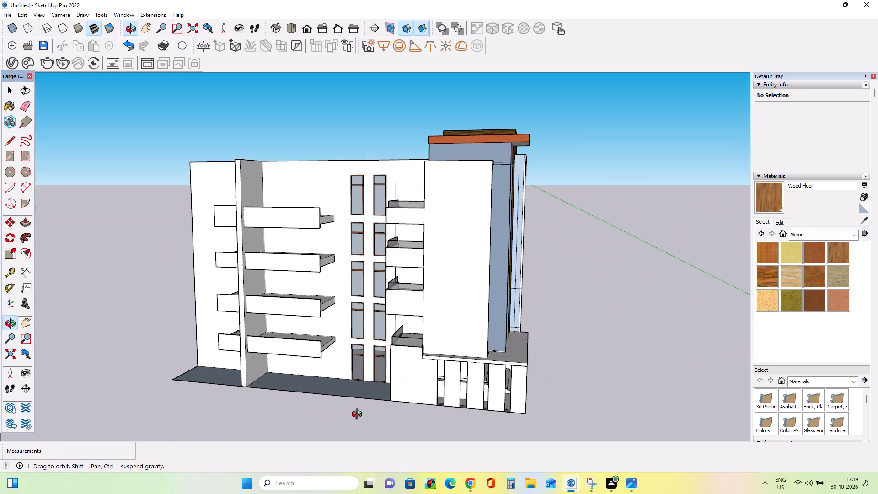
{"action": "middle_click_drag", "start_coordinate": [359, 415], "coordinate": [361, 419]}
{"action": "scroll", "coordinate": [270, 379], "scroll_direction": "up", "scroll_amount": 1}
{"action": "middle_click_drag", "start_coordinate": [332, 374], "coordinate": [263, 328]}
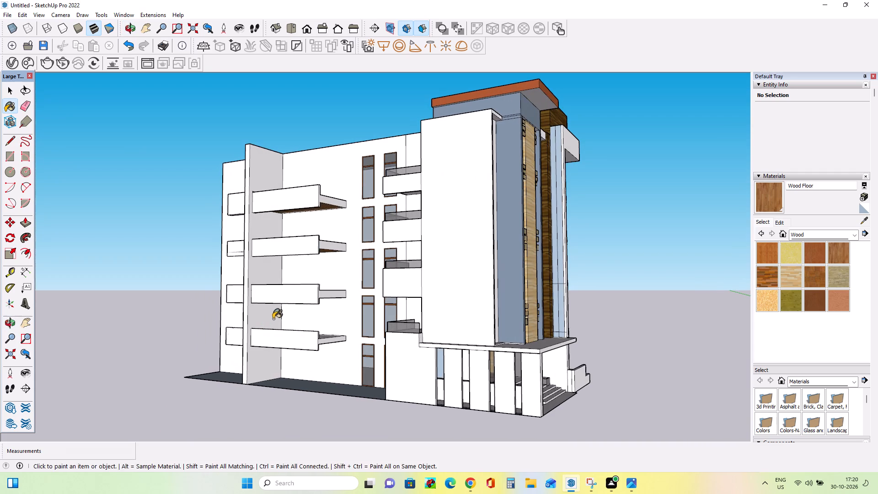
{"action": "middle_click_drag", "start_coordinate": [292, 322], "coordinate": [308, 317]}
{"action": "scroll", "coordinate": [345, 292], "scroll_direction": "up", "scroll_amount": 2}
{"action": "middle_click_drag", "start_coordinate": [350, 295], "coordinate": [339, 331]}
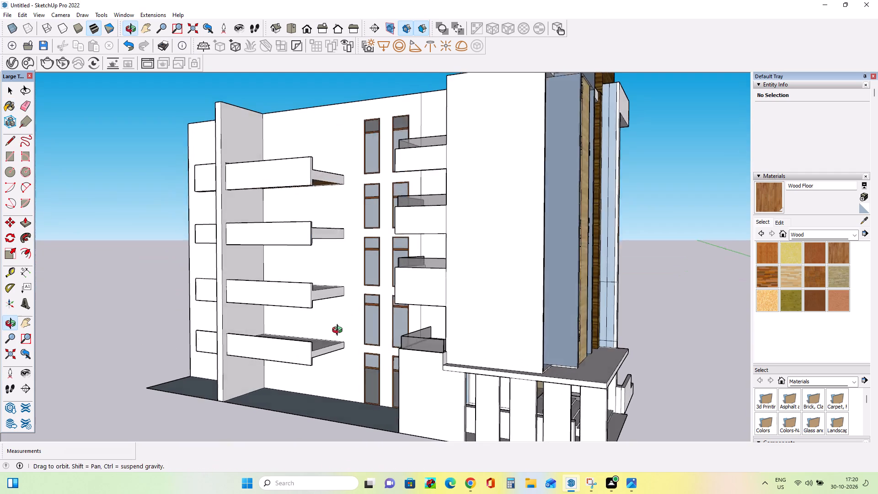
{"action": "middle_click_drag", "start_coordinate": [339, 331], "coordinate": [337, 336]}
{"action": "scroll", "coordinate": [337, 336], "scroll_direction": "down", "scroll_amount": 1}
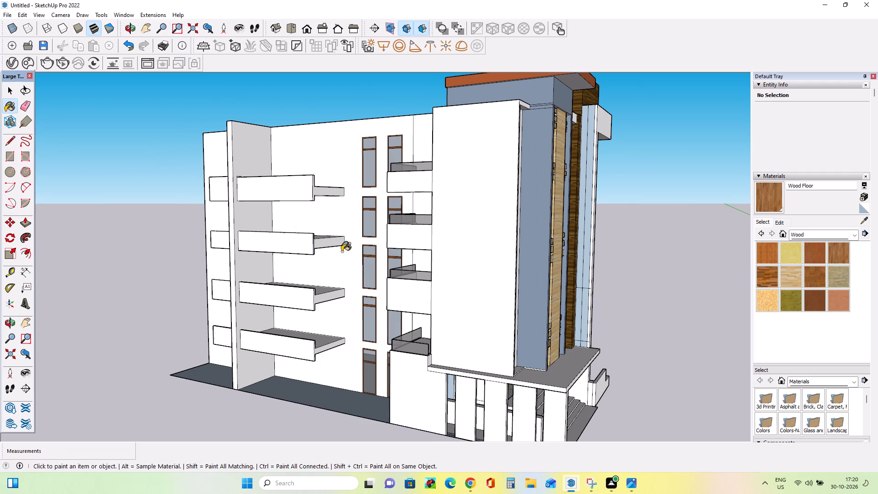
{"action": "scroll", "coordinate": [342, 252], "scroll_direction": "down", "scroll_amount": 1}
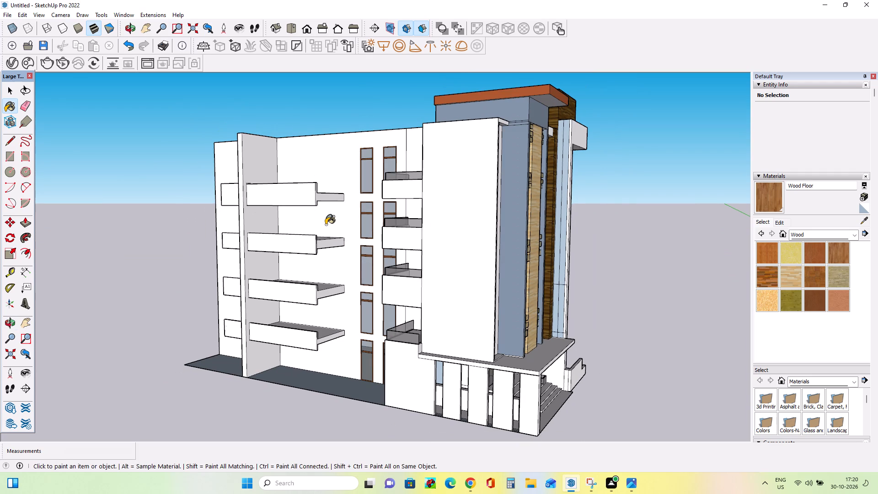
{"action": "middle_click_drag", "start_coordinate": [326, 226], "coordinate": [331, 233]}
{"action": "scroll", "coordinate": [348, 259], "scroll_direction": "down", "scroll_amount": 3}
Examine the whole building from the side facade around to the entrance corner.
{"action": "middle_click_drag", "start_coordinate": [346, 264], "coordinate": [412, 283]}
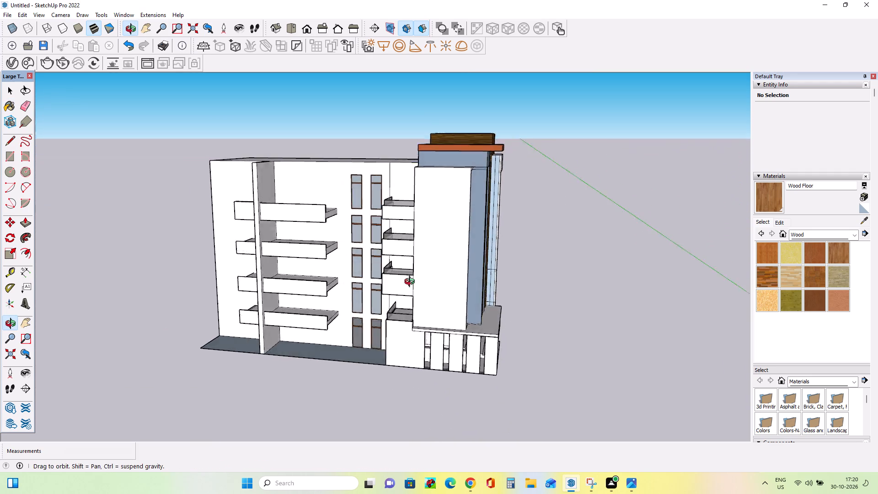
{"action": "middle_click_drag", "start_coordinate": [412, 283], "coordinate": [548, 279]}
{"action": "scroll", "coordinate": [548, 279], "scroll_direction": "down", "scroll_amount": 2}
{"action": "middle_click_drag", "start_coordinate": [583, 287], "coordinate": [370, 292]}
{"action": "scroll", "coordinate": [398, 278], "scroll_direction": "up", "scroll_amount": 2}
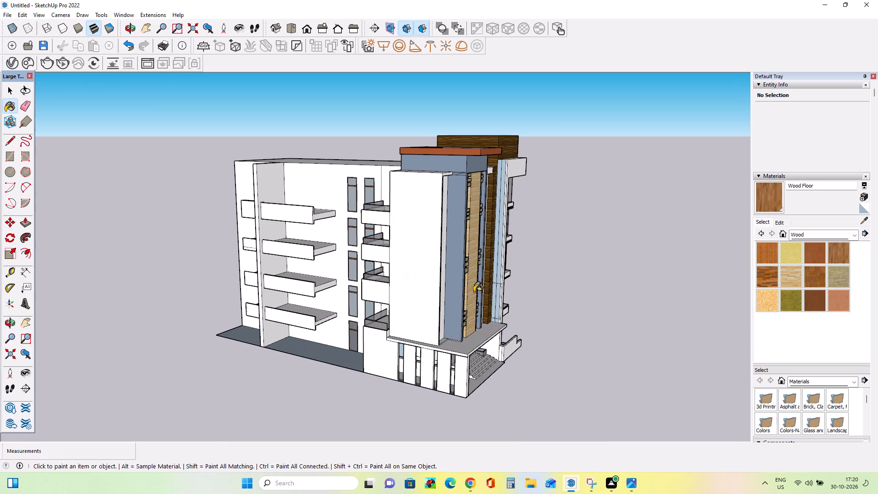
{"action": "middle_click_drag", "start_coordinate": [478, 292], "coordinate": [347, 274]}
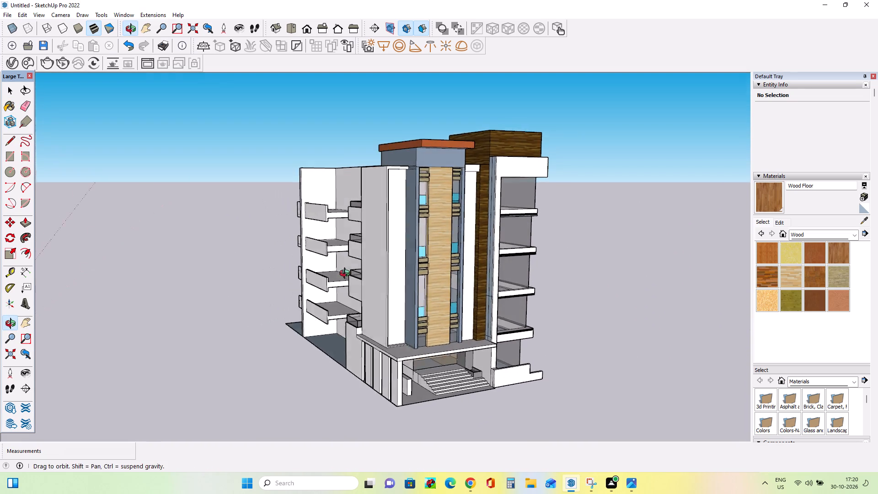
{"action": "middle_click_drag", "start_coordinate": [347, 274], "coordinate": [377, 259]}
{"action": "scroll", "coordinate": [403, 277], "scroll_direction": "up", "scroll_amount": 1}
{"action": "middle_click_drag", "start_coordinate": [431, 295], "coordinate": [427, 284]}
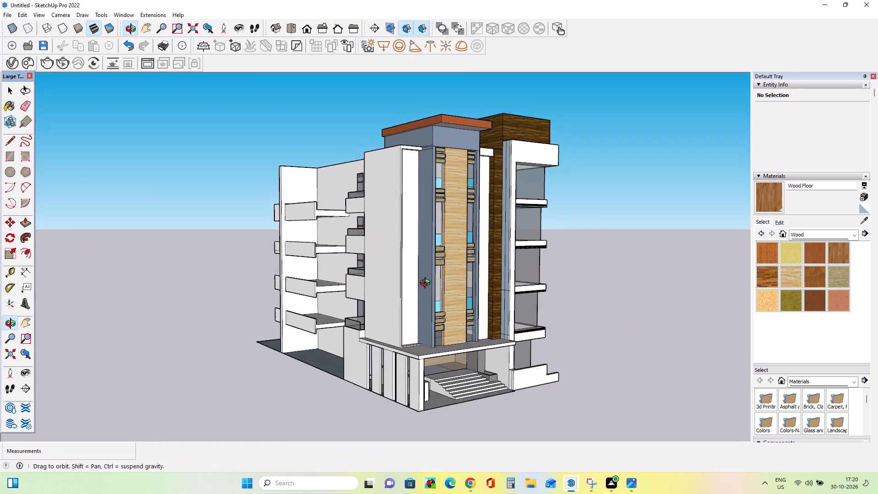
{"action": "middle_click_drag", "start_coordinate": [427, 284], "coordinate": [433, 276]}
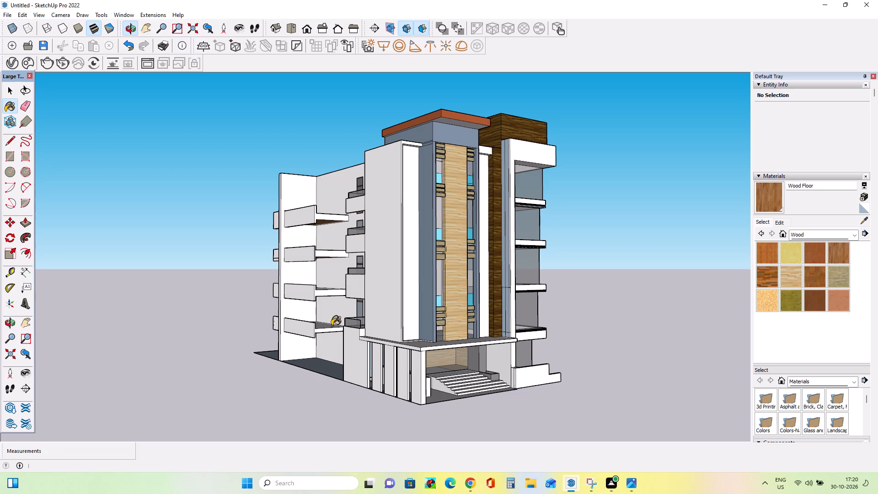
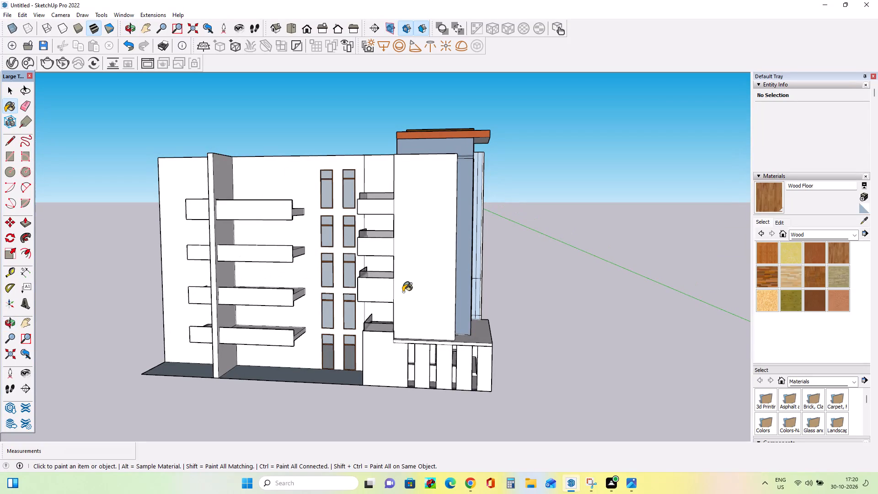
Push/Pull the building's end wall beyond the long balconies outward by about 7' 11 1/2".
{"action": "middle_click_drag", "start_coordinate": [344, 299], "coordinate": [350, 304]}
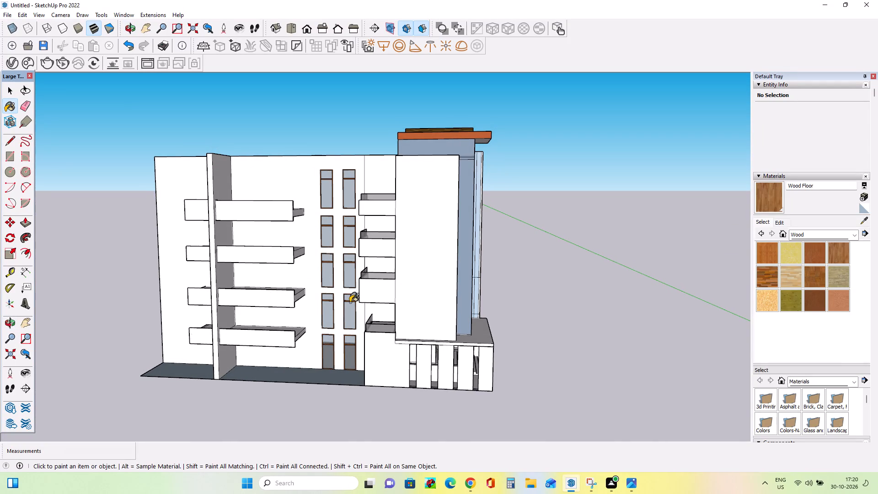
{"action": "middle_click_drag", "start_coordinate": [375, 274], "coordinate": [383, 279]}
{"action": "scroll", "coordinate": [536, 326], "scroll_direction": "down", "scroll_amount": 2}
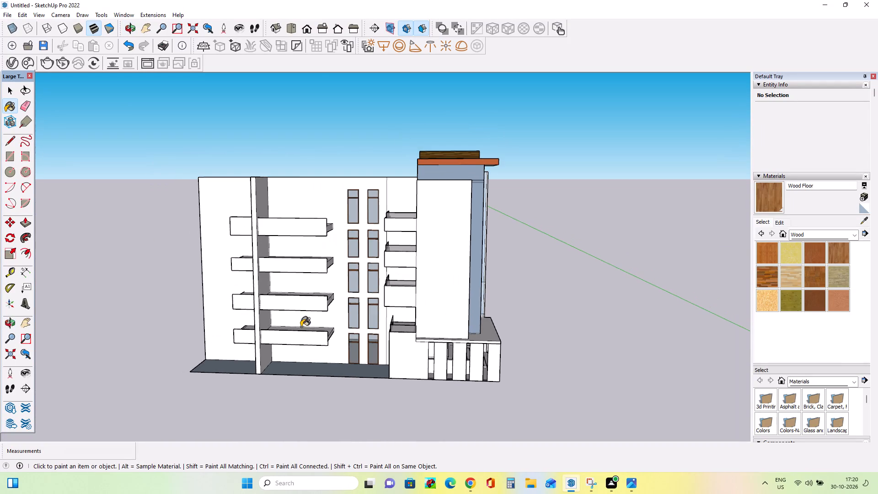
{"action": "middle_click_drag", "start_coordinate": [226, 312], "coordinate": [460, 274]}
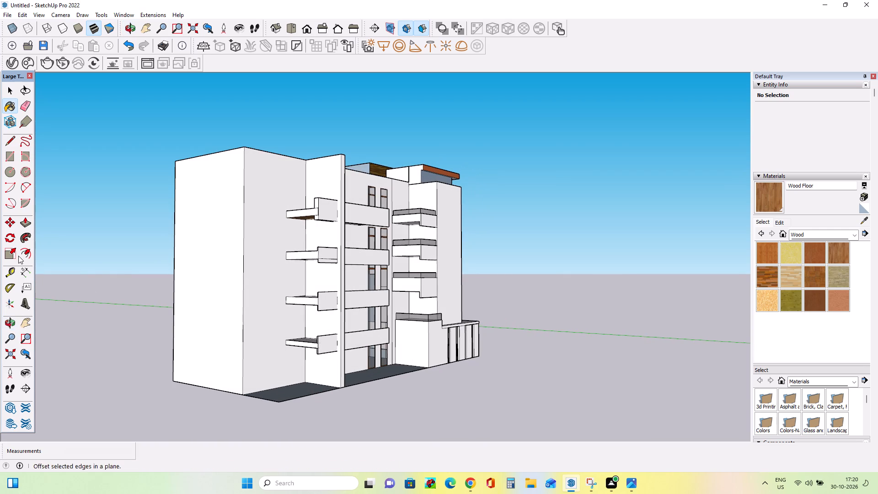
{"action": "left_click", "coordinate": [26, 224]}
{"action": "left_click_drag", "start_coordinate": [218, 292], "coordinate": [193, 305]}
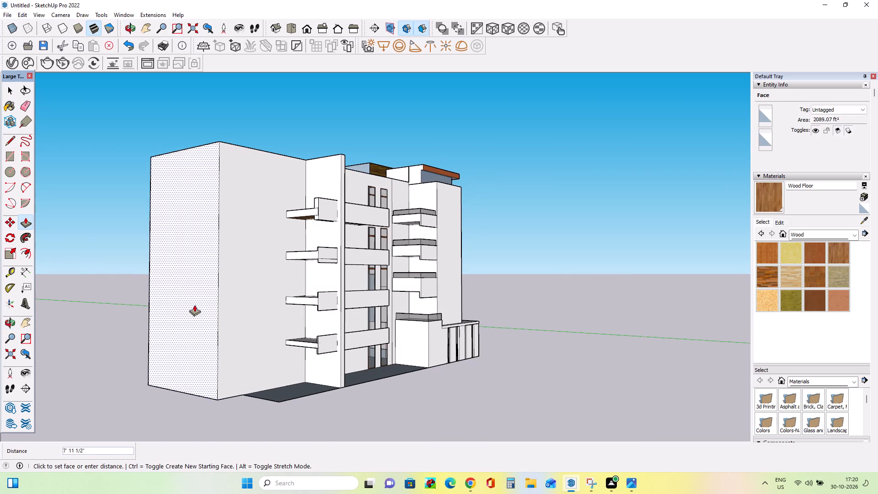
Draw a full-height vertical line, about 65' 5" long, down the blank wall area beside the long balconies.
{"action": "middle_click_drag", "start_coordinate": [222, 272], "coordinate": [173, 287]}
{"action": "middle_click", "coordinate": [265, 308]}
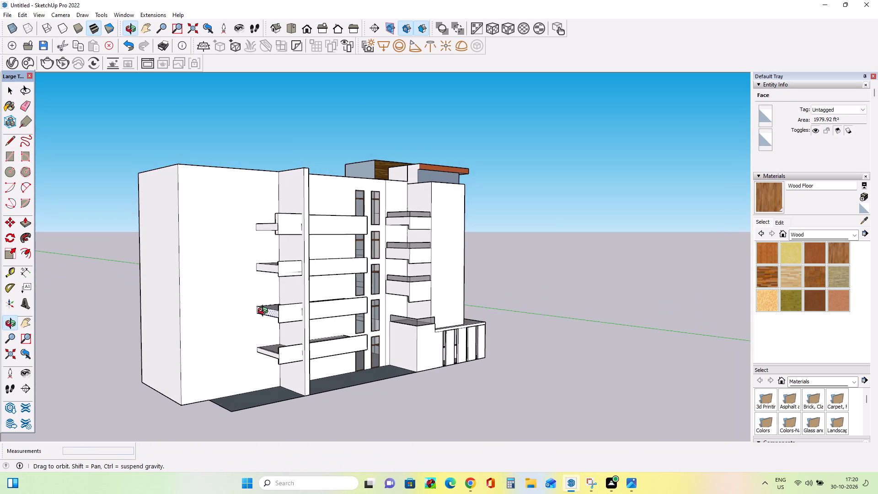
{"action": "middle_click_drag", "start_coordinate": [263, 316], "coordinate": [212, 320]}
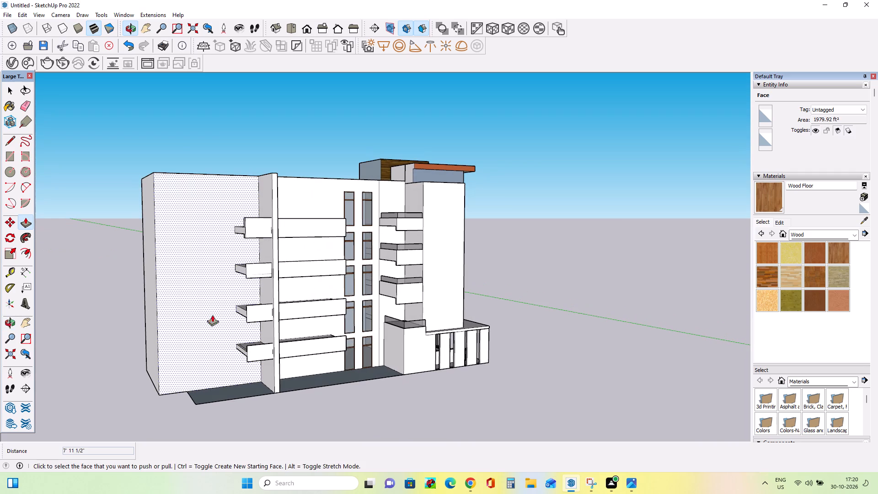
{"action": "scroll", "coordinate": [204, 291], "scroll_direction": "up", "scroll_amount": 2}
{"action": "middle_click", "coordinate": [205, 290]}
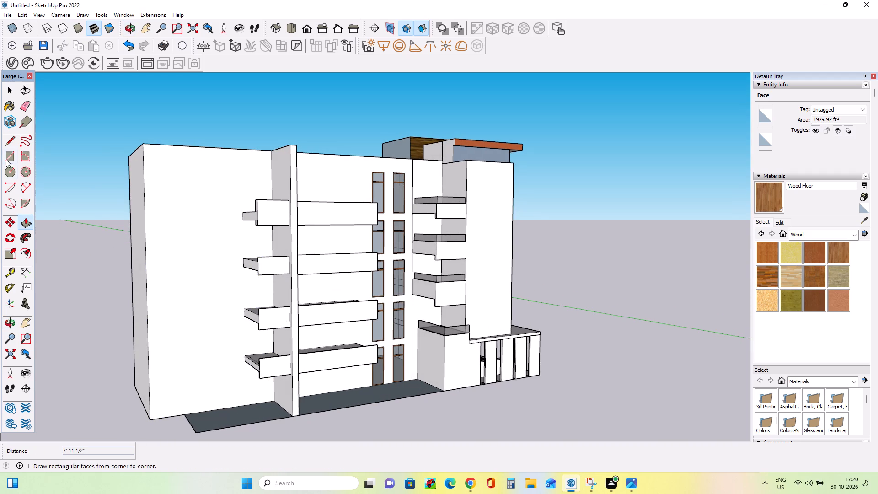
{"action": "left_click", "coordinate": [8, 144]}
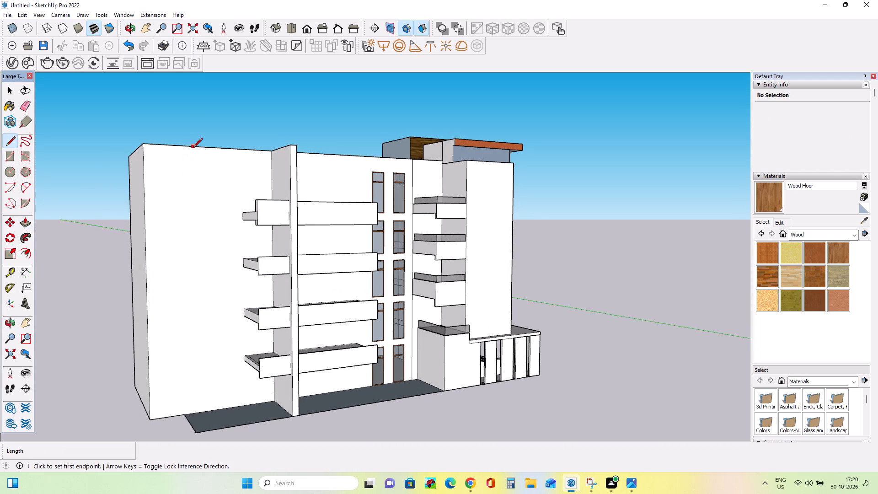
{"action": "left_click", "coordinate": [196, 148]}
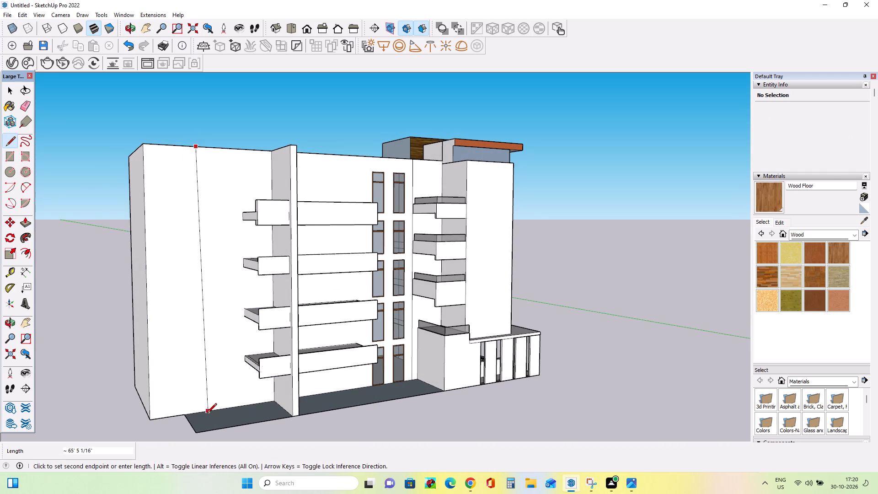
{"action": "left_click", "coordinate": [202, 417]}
Draw another full-height vertical line on the blank wall, close beside the first line on its balcony side.
{"action": "middle_click_drag", "start_coordinate": [237, 415], "coordinate": [212, 425]}
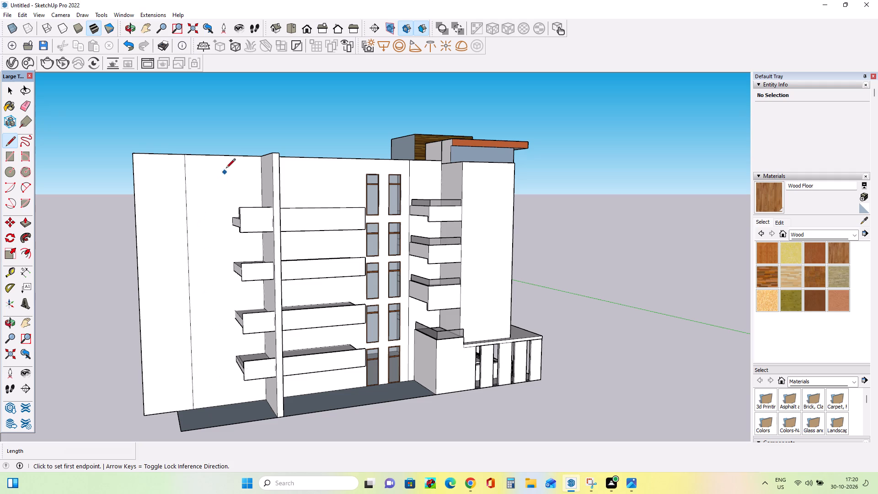
{"action": "left_click", "coordinate": [193, 155]}
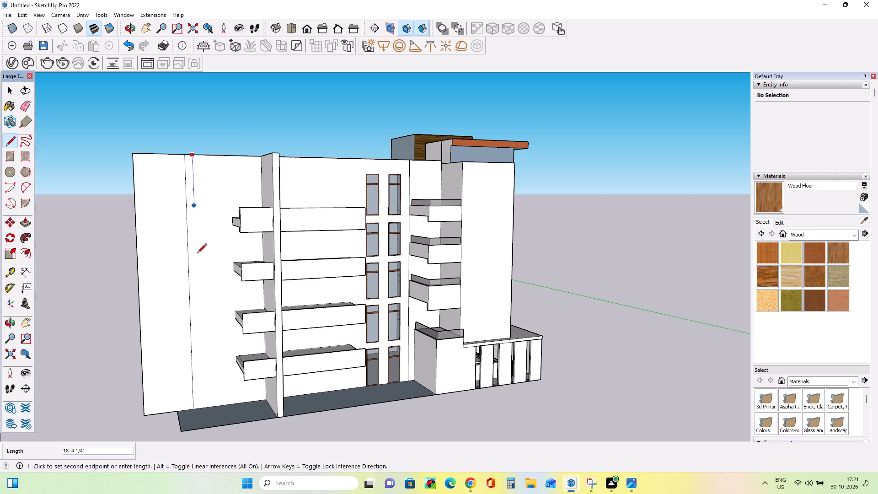
{"action": "left_click", "coordinate": [203, 408]}
{"action": "middle_click_drag", "start_coordinate": [236, 406], "coordinate": [239, 413]}
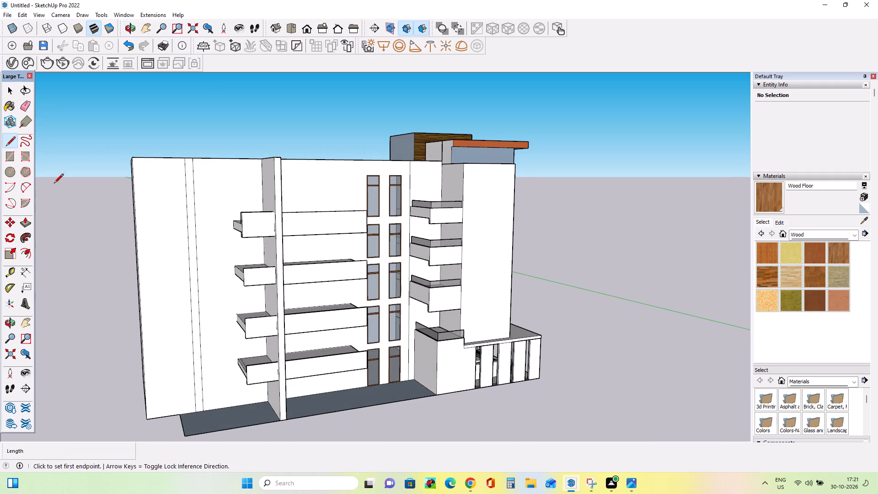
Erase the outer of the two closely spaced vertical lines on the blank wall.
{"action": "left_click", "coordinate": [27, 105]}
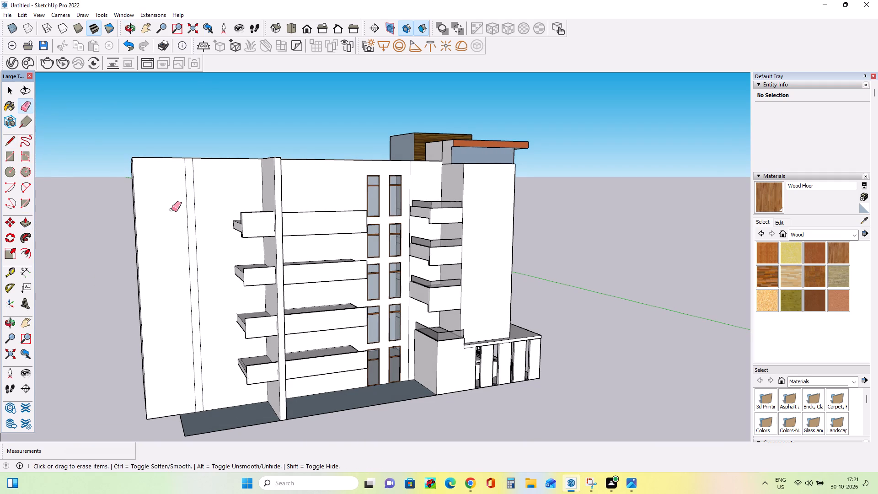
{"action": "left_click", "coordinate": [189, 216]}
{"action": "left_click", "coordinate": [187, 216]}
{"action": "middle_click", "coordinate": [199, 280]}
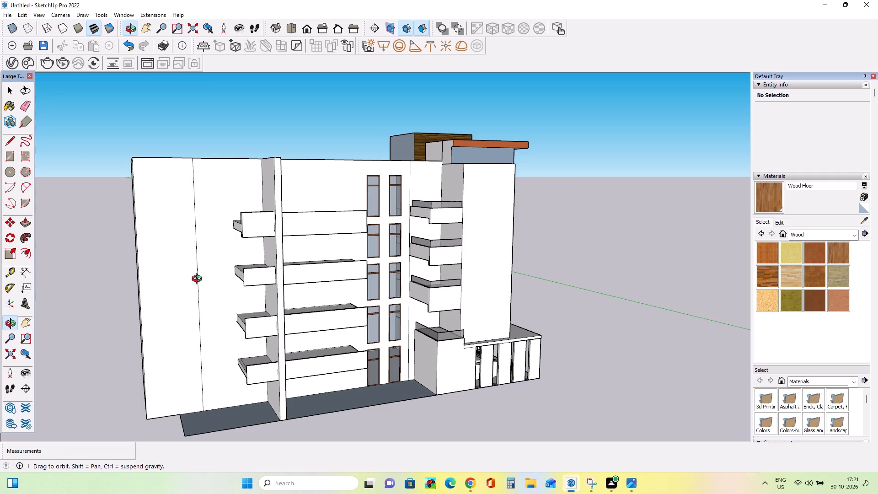
Draw a second full-height vertical line near the balcony ends, forming a vertical strip on the blank wall.
{"action": "middle_click_drag", "start_coordinate": [236, 234], "coordinate": [237, 223]}
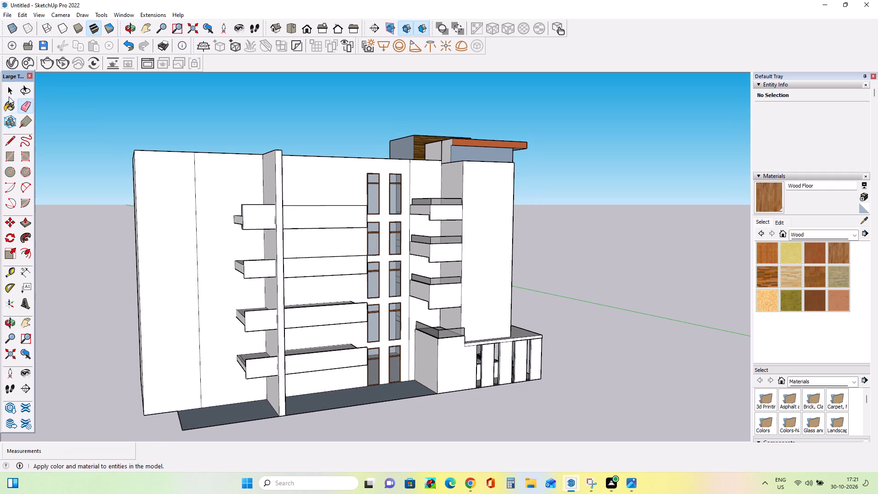
{"action": "left_click", "coordinate": [11, 141]}
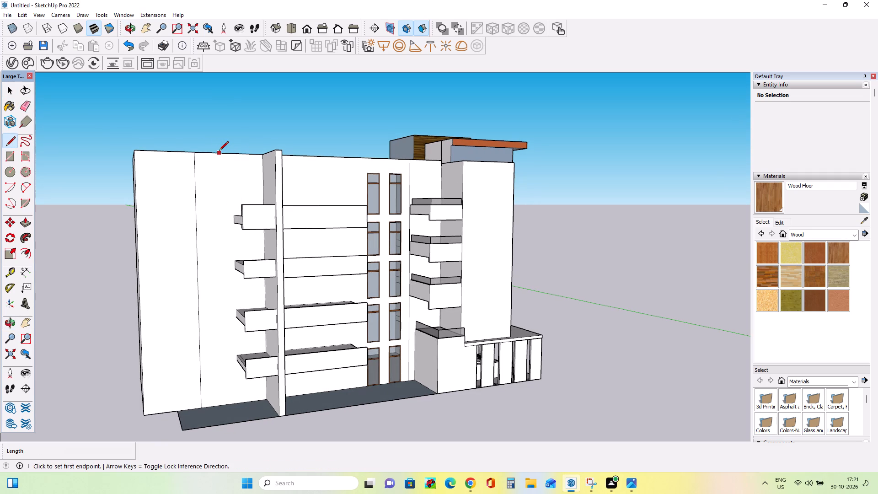
{"action": "left_click", "coordinate": [225, 152]}
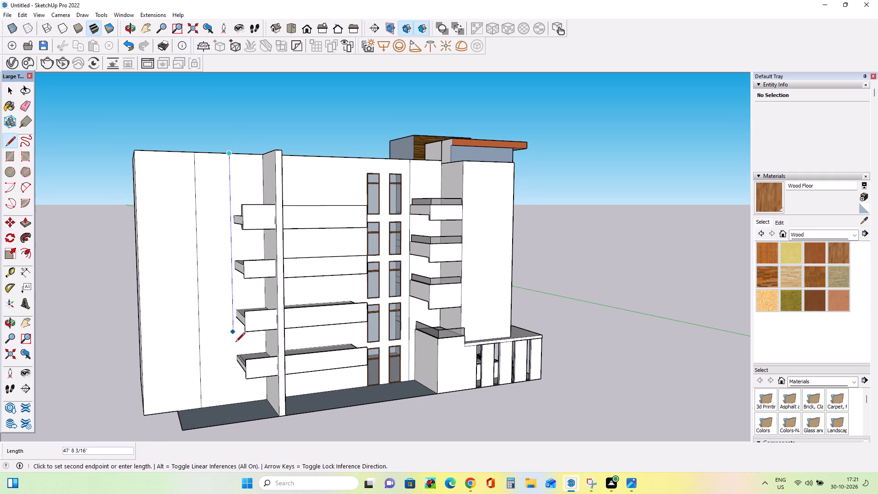
{"action": "left_click", "coordinate": [235, 405]}
{"action": "middle_click", "coordinate": [249, 374]}
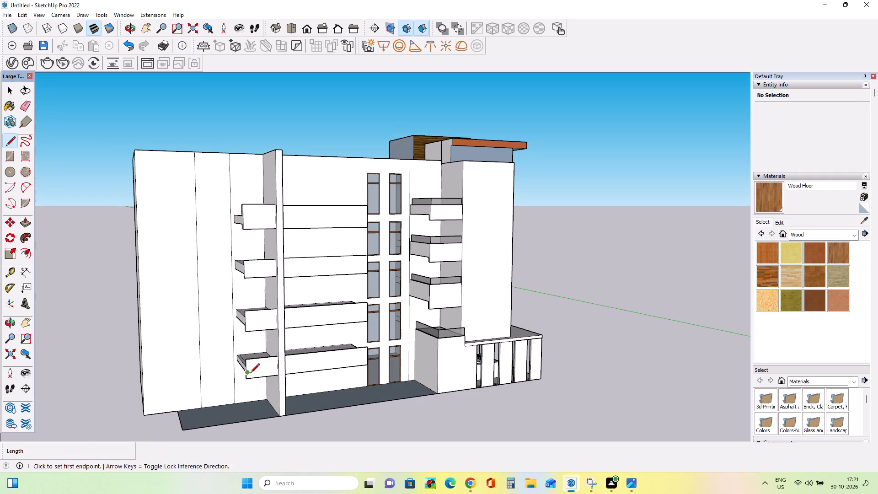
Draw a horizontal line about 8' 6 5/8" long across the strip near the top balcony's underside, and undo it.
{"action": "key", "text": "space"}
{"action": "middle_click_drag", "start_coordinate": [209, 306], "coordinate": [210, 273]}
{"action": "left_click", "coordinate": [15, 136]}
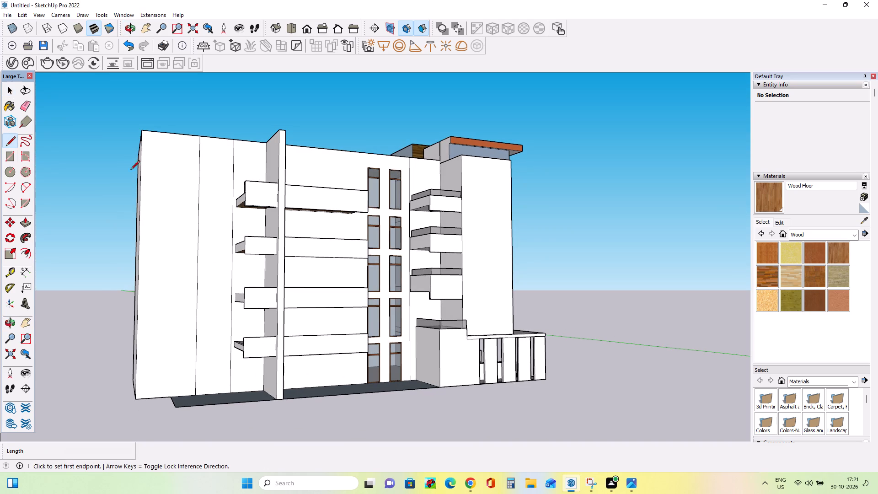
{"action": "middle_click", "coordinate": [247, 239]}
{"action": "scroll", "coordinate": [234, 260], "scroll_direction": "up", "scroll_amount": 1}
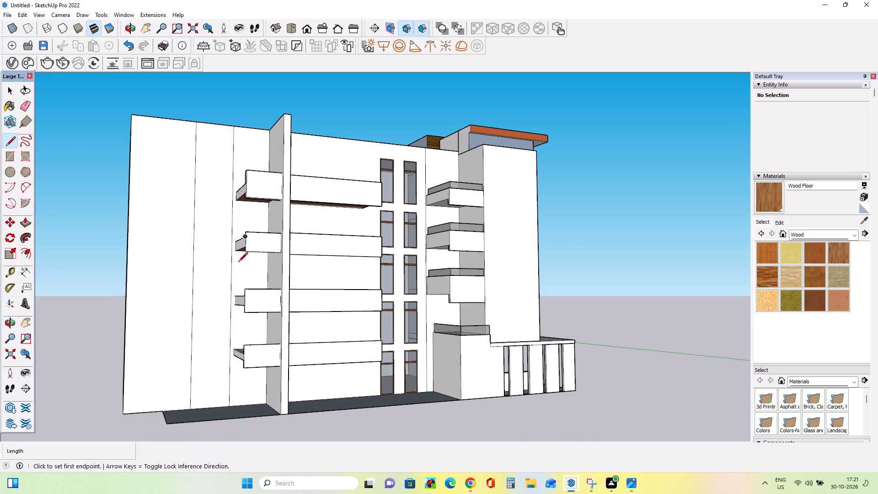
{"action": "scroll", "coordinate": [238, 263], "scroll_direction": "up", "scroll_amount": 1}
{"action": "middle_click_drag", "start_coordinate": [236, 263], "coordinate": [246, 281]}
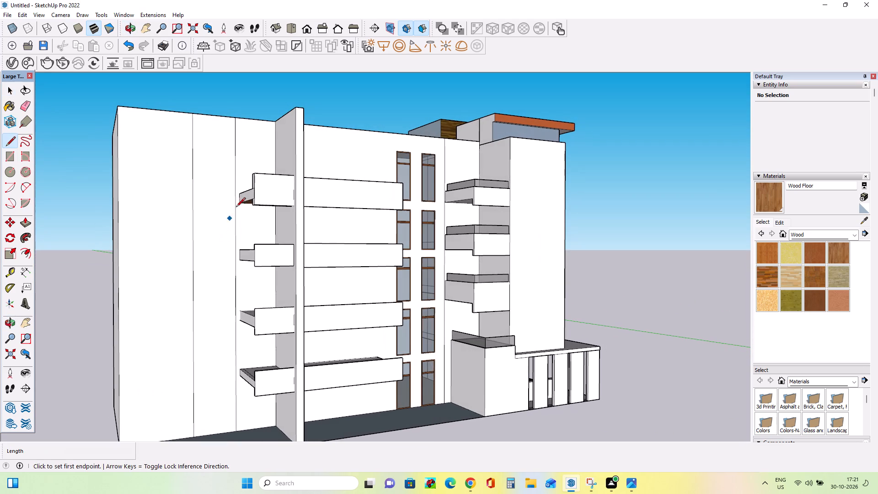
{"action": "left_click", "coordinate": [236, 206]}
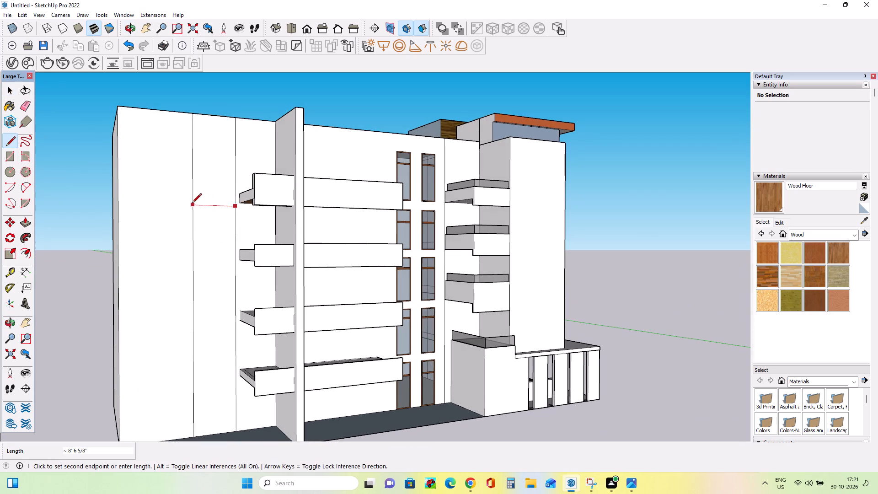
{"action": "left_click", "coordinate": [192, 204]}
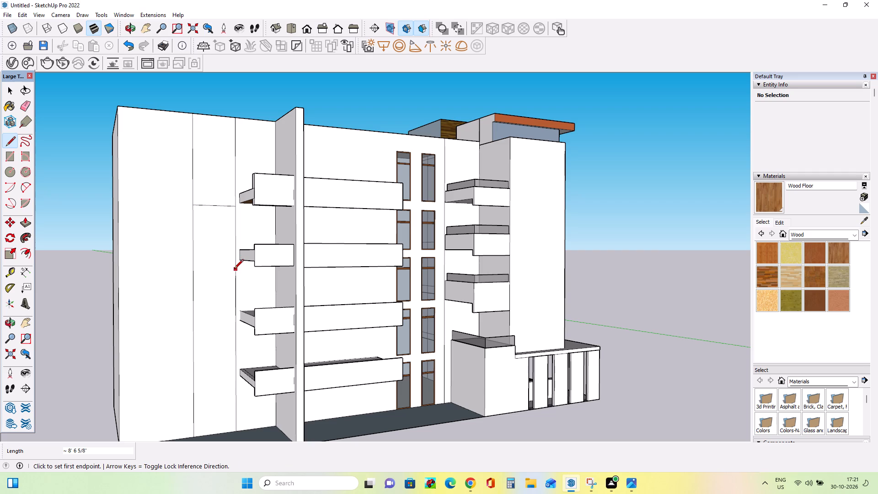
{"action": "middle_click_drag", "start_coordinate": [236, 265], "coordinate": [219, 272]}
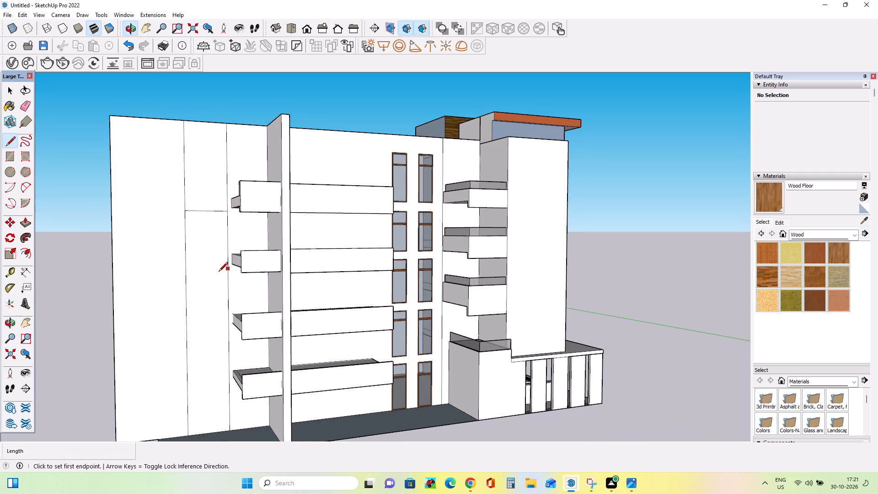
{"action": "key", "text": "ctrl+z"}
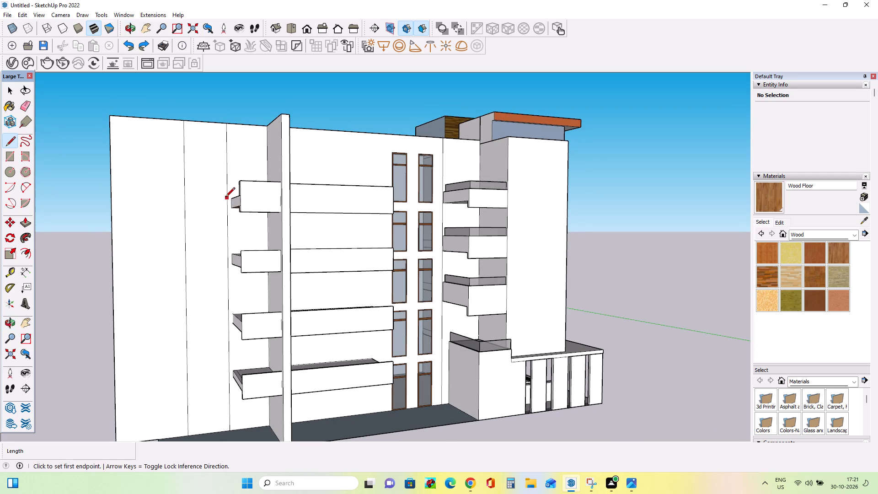
Draw a horizontal line across the strip at the top balcony, and another from the top-floor window's head to the strip's outer edge.
{"action": "left_click", "coordinate": [225, 198]}
{"action": "left_click", "coordinate": [185, 198]}
{"action": "middle_click_drag", "start_coordinate": [236, 239], "coordinate": [225, 243]}
{"action": "left_click", "coordinate": [390, 154]}
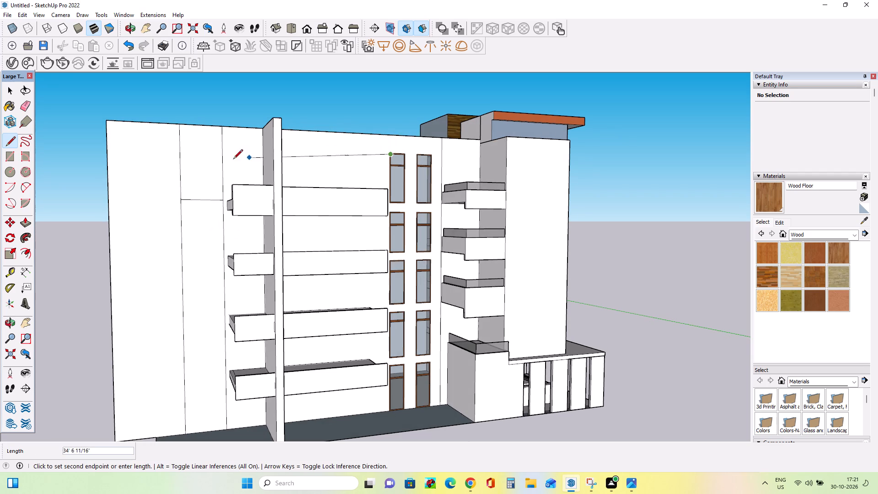
{"action": "left_click", "coordinate": [181, 149]}
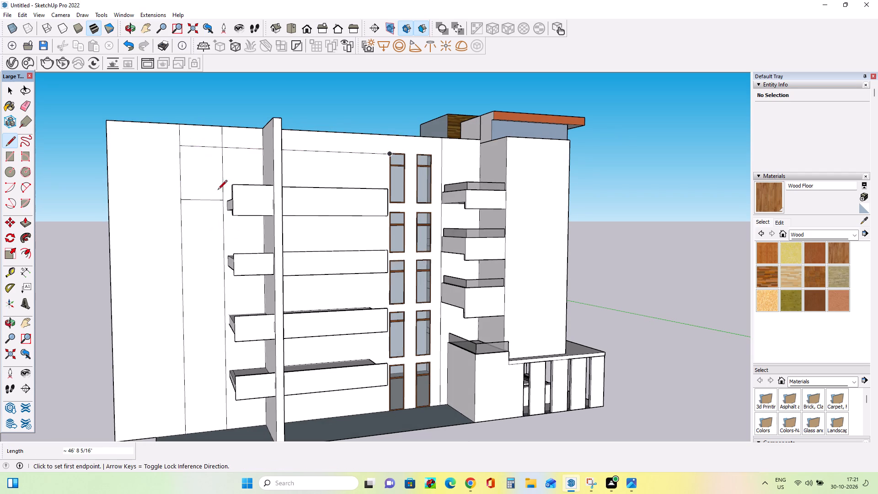
Erase the window-head line's excess segments outside the strip, on both sides of the projecting vertical fin.
{"action": "left_click", "coordinate": [24, 103]}
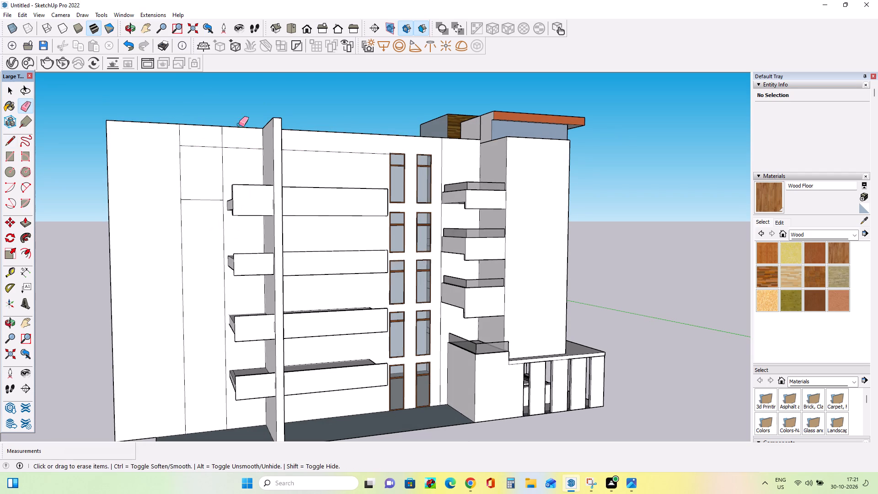
{"action": "left_click_drag", "start_coordinate": [243, 145], "coordinate": [243, 157]}
{"action": "left_click_drag", "start_coordinate": [319, 143], "coordinate": [319, 154]}
Draw four more horizontal lines, each about 8' 6 5/8", across the strip to mark window openings for the next two floors down.
{"action": "middle_click_drag", "start_coordinate": [291, 218], "coordinate": [299, 203]}
{"action": "left_click", "coordinate": [8, 142]}
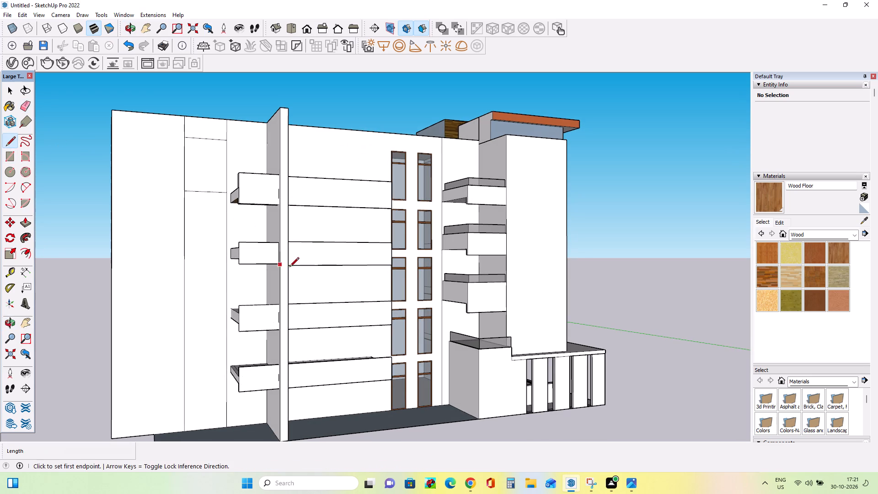
{"action": "left_click", "coordinate": [226, 208]}
{"action": "left_click", "coordinate": [182, 209]}
{"action": "left_click", "coordinate": [226, 261]}
{"action": "left_click", "coordinate": [187, 263]}
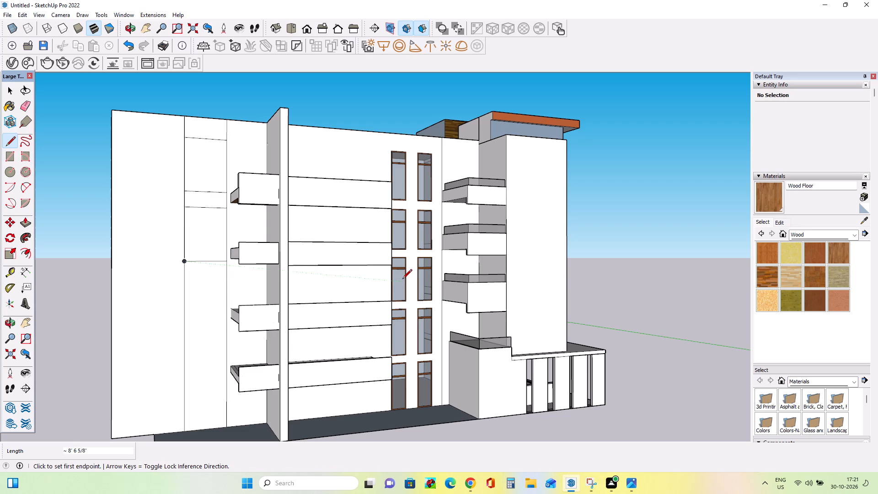
{"action": "left_click", "coordinate": [224, 273]}
{"action": "left_click", "coordinate": [185, 274]}
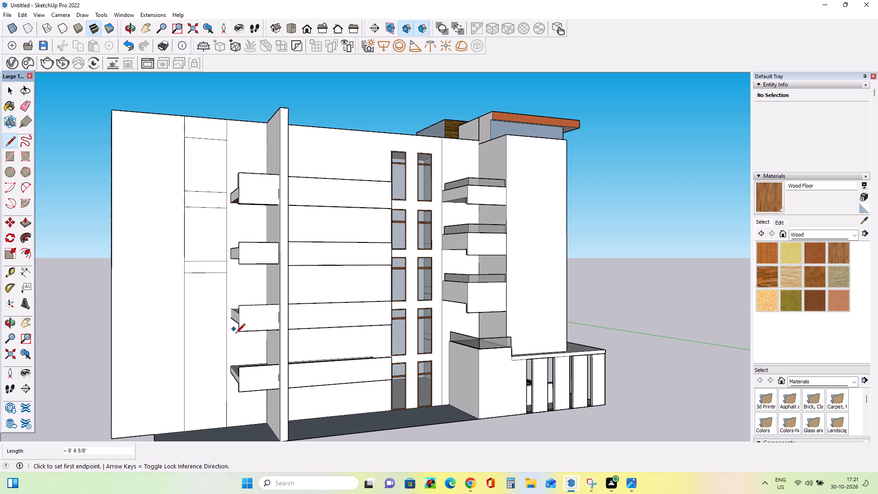
{"action": "left_click", "coordinate": [226, 319]}
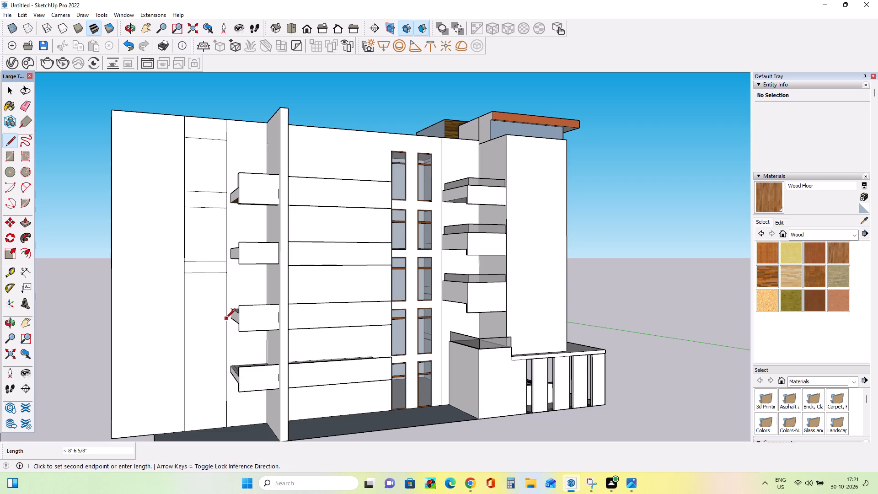
{"action": "left_click", "coordinate": [184, 323]}
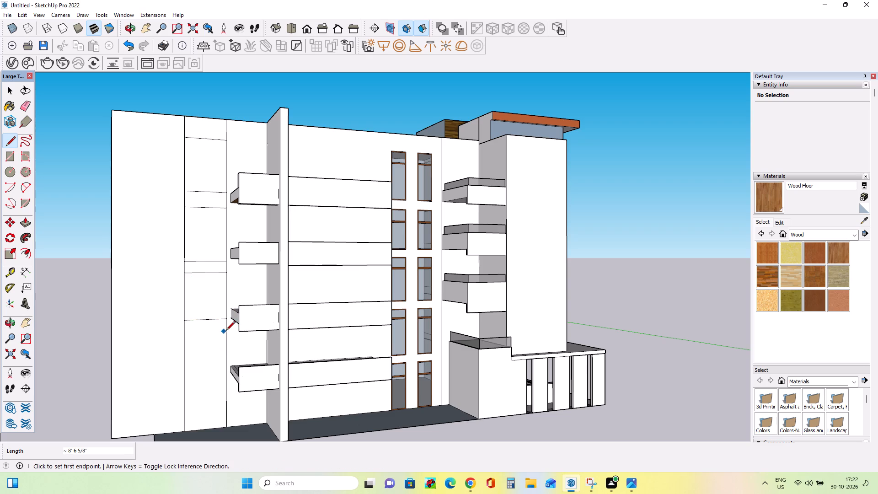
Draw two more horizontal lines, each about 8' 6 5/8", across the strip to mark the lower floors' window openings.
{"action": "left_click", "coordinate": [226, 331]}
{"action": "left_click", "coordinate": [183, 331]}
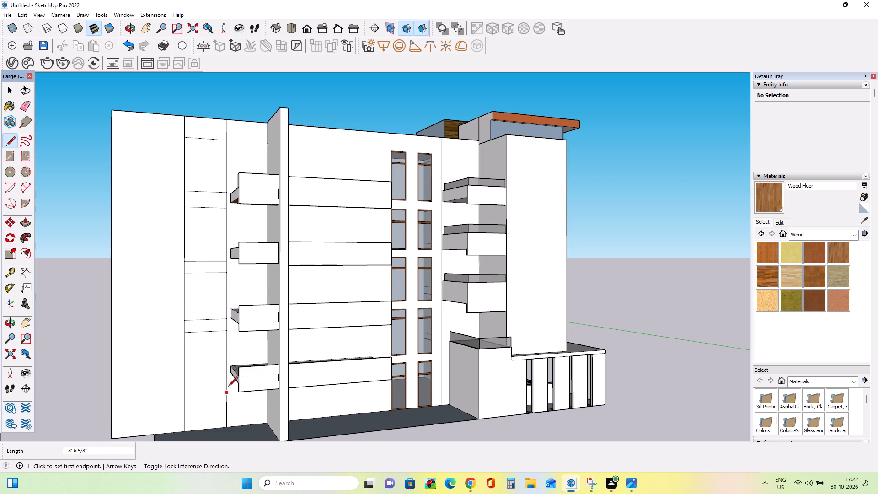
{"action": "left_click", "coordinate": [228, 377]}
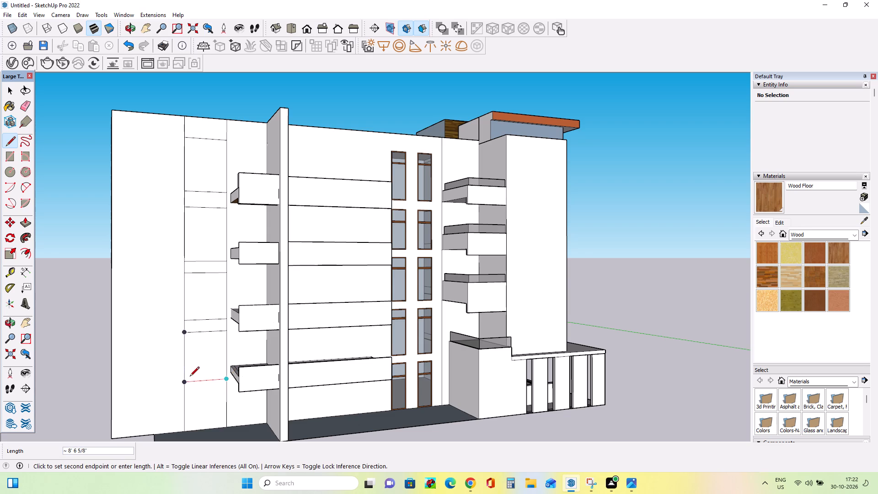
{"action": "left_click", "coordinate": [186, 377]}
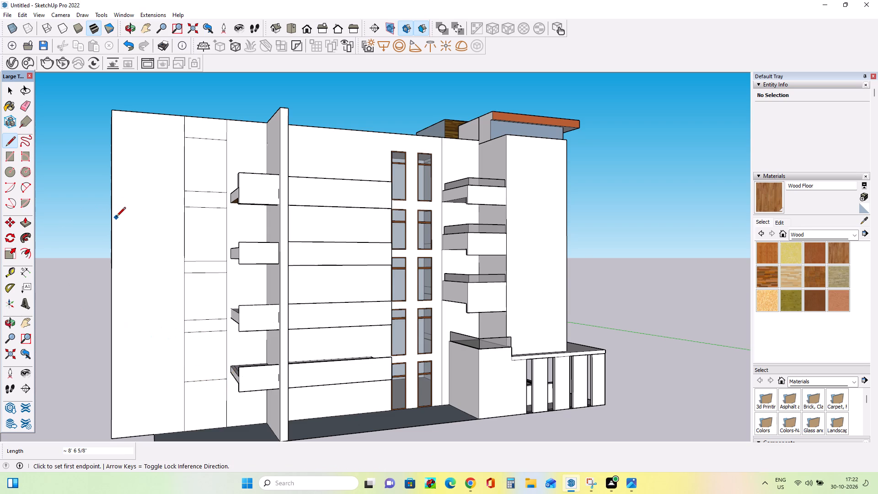
Examine the window-opening lines on the facade strip beside the balconies from several angles.
{"action": "scroll", "coordinate": [99, 266], "scroll_direction": "down", "scroll_amount": 3}
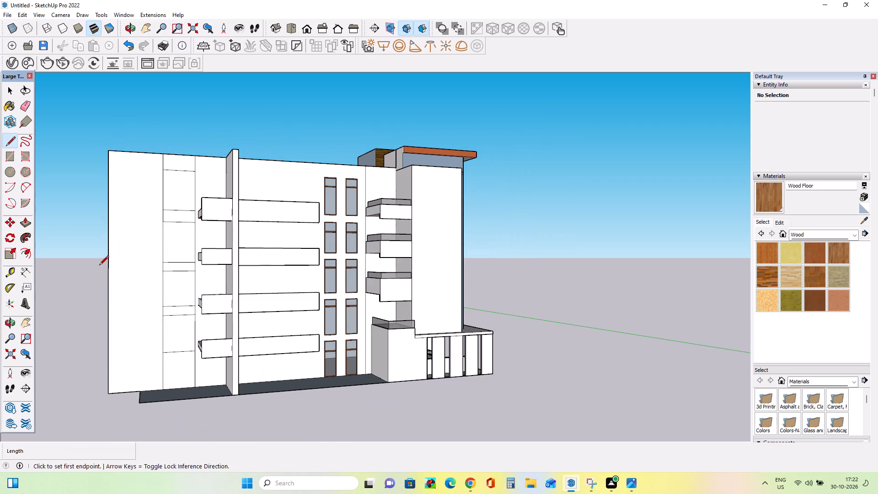
{"action": "middle_click_drag", "start_coordinate": [103, 259], "coordinate": [113, 242]}
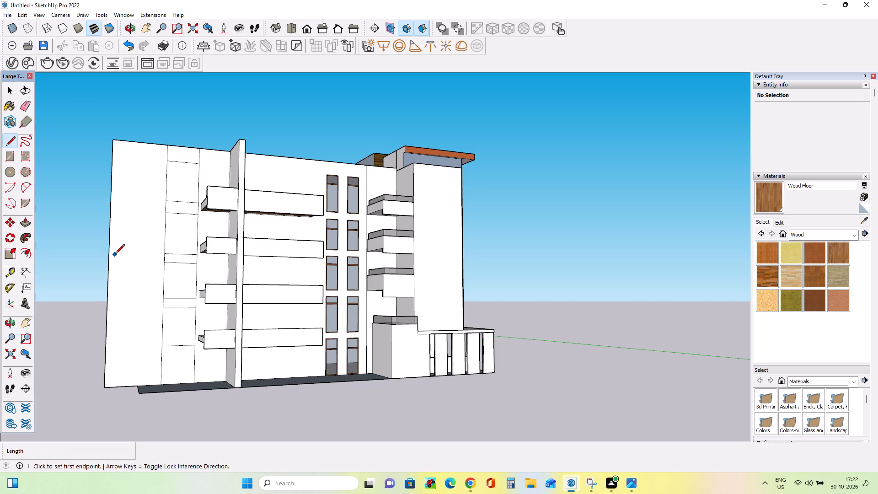
{"action": "middle_click", "coordinate": [115, 254]}
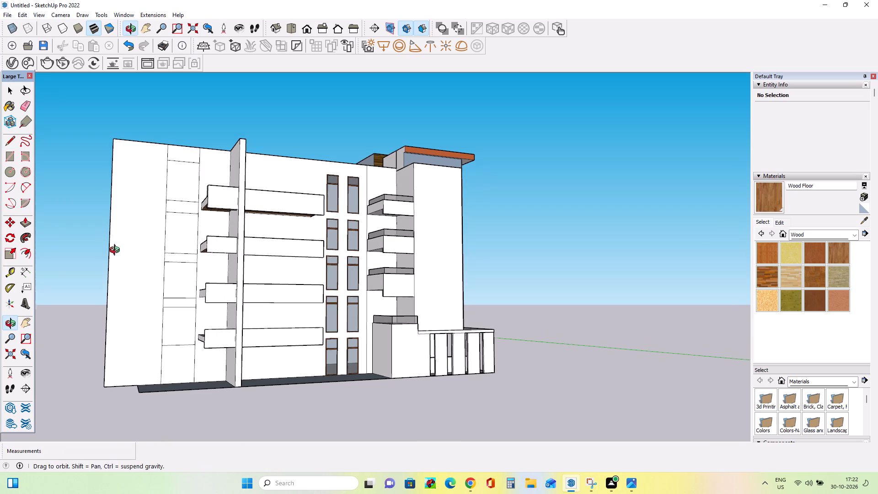
{"action": "middle_click_drag", "start_coordinate": [179, 335], "coordinate": [159, 337]}
{"action": "middle_click_drag", "start_coordinate": [201, 330], "coordinate": [202, 325]}
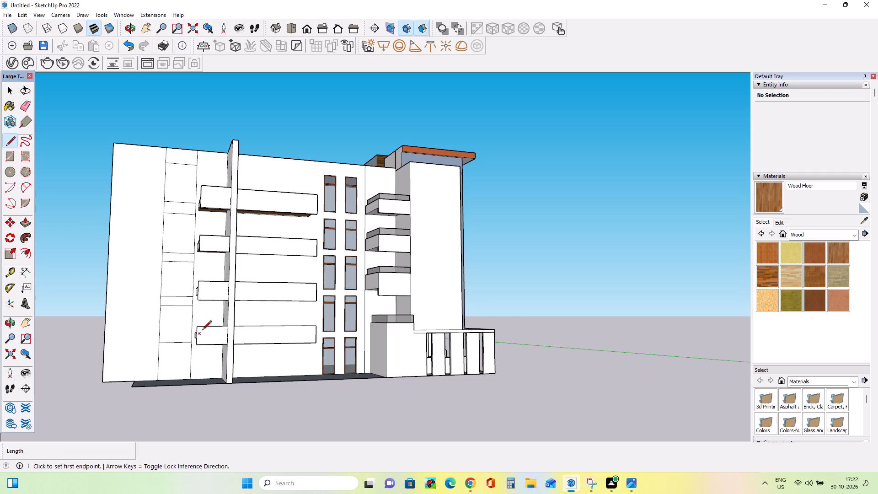
{"action": "middle_click_drag", "start_coordinate": [215, 327], "coordinate": [220, 339]}
{"action": "scroll", "coordinate": [183, 333], "scroll_direction": "up", "scroll_amount": 3}
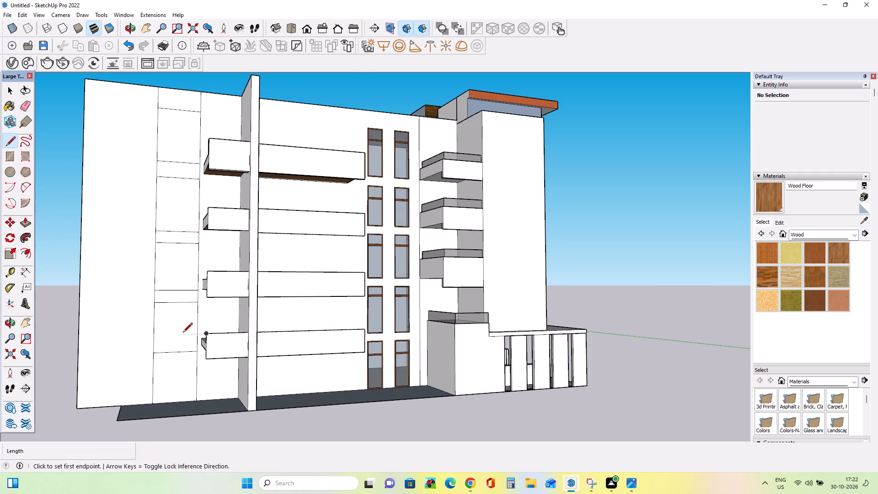
{"action": "middle_click_drag", "start_coordinate": [183, 334], "coordinate": [188, 344]}
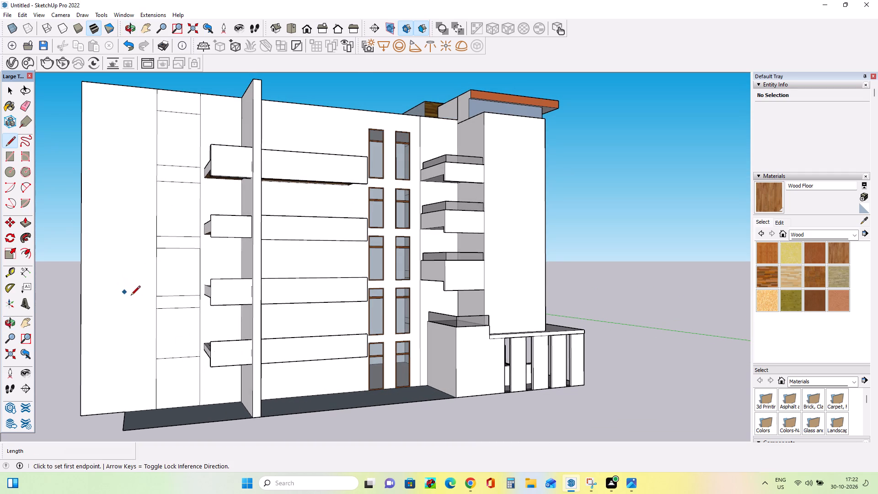
{"action": "middle_click_drag", "start_coordinate": [139, 301], "coordinate": [143, 310]}
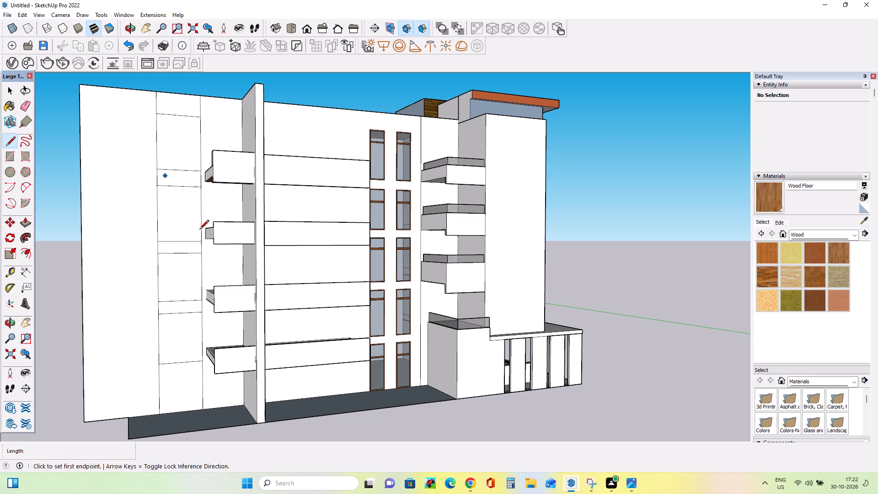
{"action": "middle_click_drag", "start_coordinate": [199, 243], "coordinate": [200, 249]}
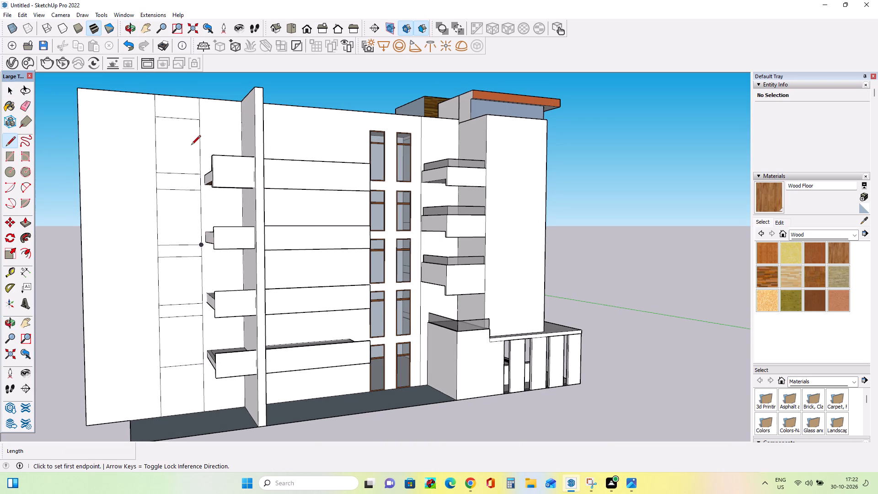
Undo all the horizontal opening lines and the vertical strip lines drawn on the blank facade beside the balconies.
{"action": "left_click_drag", "start_coordinate": [206, 154], "coordinate": [202, 194]}
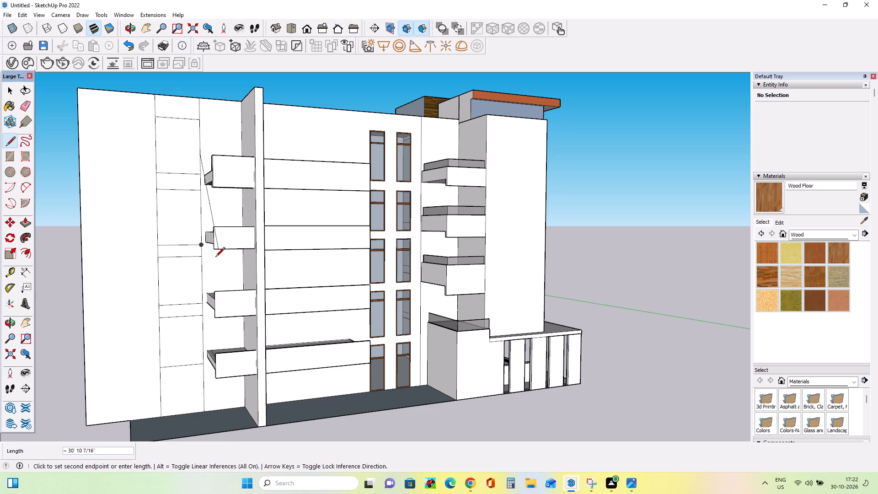
{"action": "key", "text": "ctrl+z"}
{"action": "key", "text": "ctrl+z"}
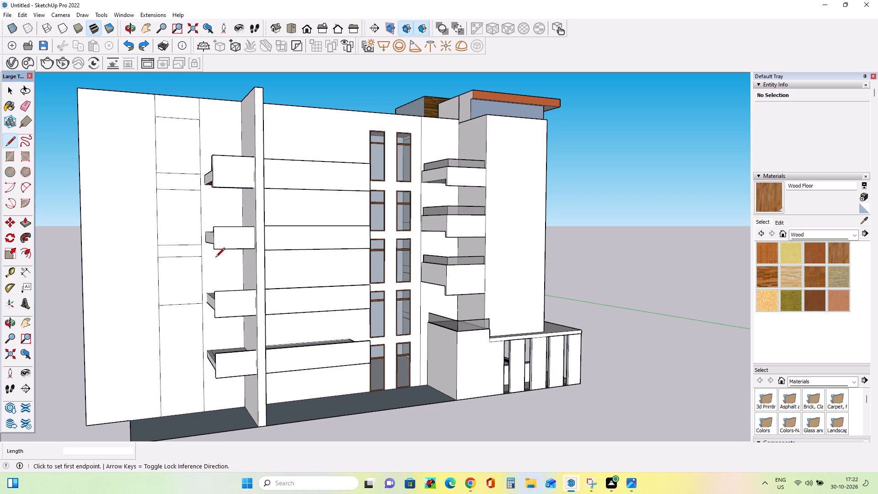
{"action": "key", "text": "ctrl+z"}
{"action": "key", "text": "ctrl+z"}
{"action": "key", "text": "ctrl+z"}
{"action": "key", "text": "ctrl+z"}
{"action": "key", "text": "ctrl+z"}
{"action": "key", "text": "ctrl+z"}
{"action": "key", "text": "ctrl+z"}
{"action": "key", "text": "ctrl+z"}
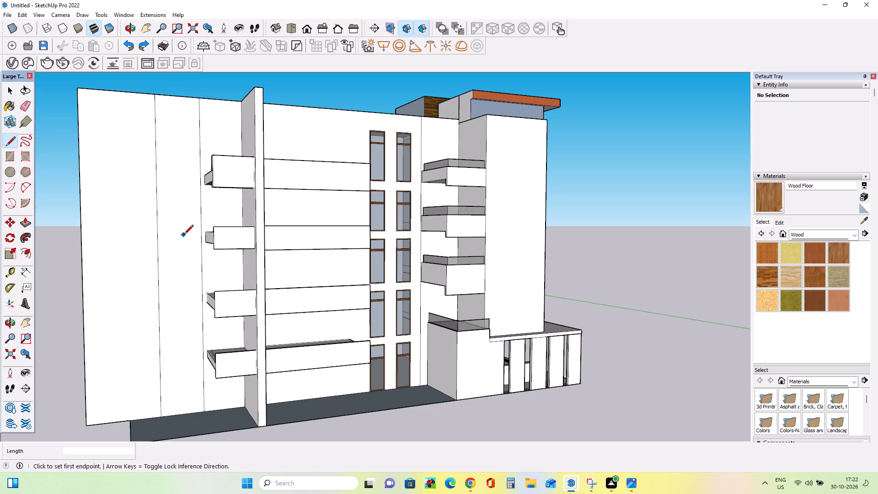
{"action": "key", "text": "ctrl+z"}
{"action": "key", "text": "ctrl+z"}
{"action": "key", "text": "ctrl+z"}
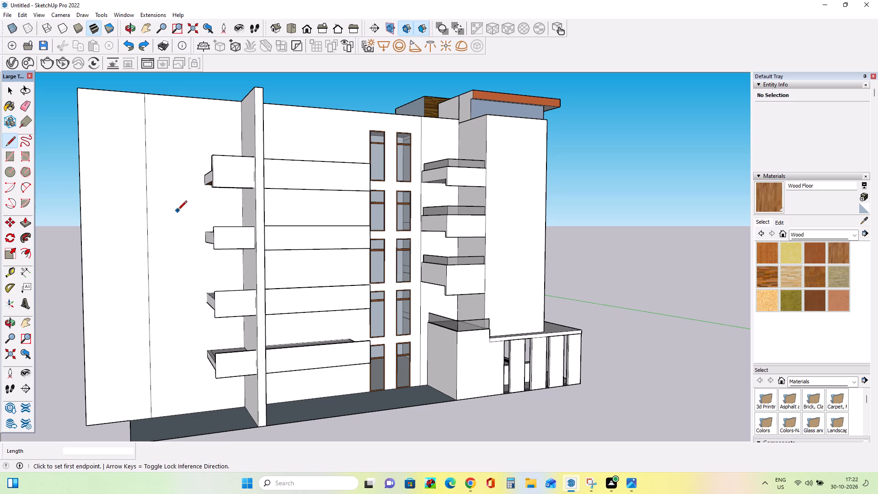
{"action": "key", "text": "ctrl+z"}
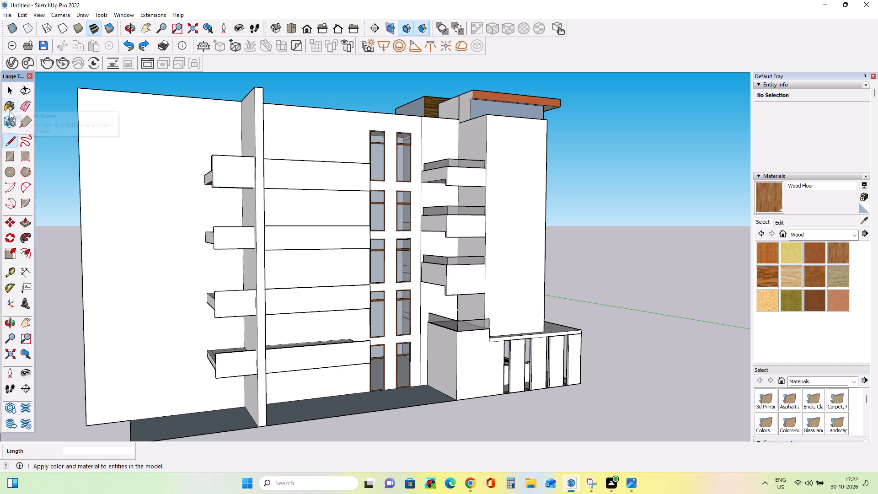
Draw two stacked rectangles about 7' 9" wide beside the balcony ends, forming a full-height strip from roof edge to base.
{"action": "left_click", "coordinate": [7, 152]}
{"action": "left_click", "coordinate": [204, 186]}
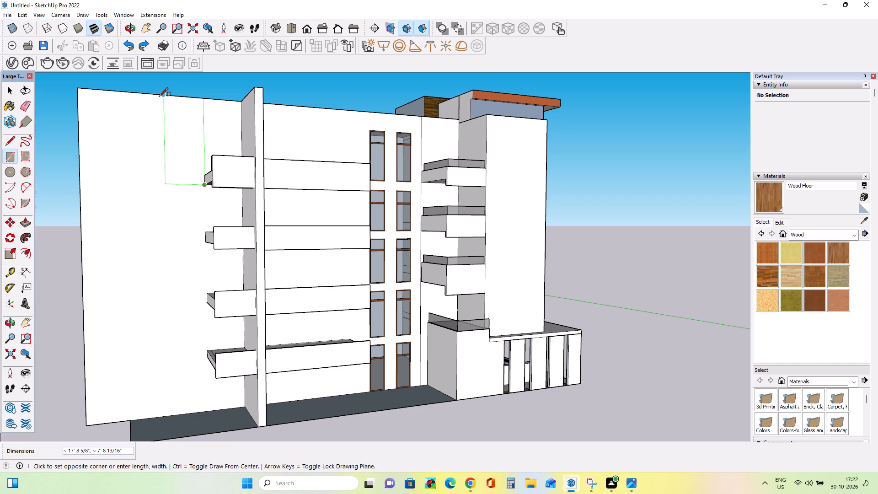
{"action": "left_click", "coordinate": [158, 97]}
{"action": "left_click", "coordinate": [166, 185]}
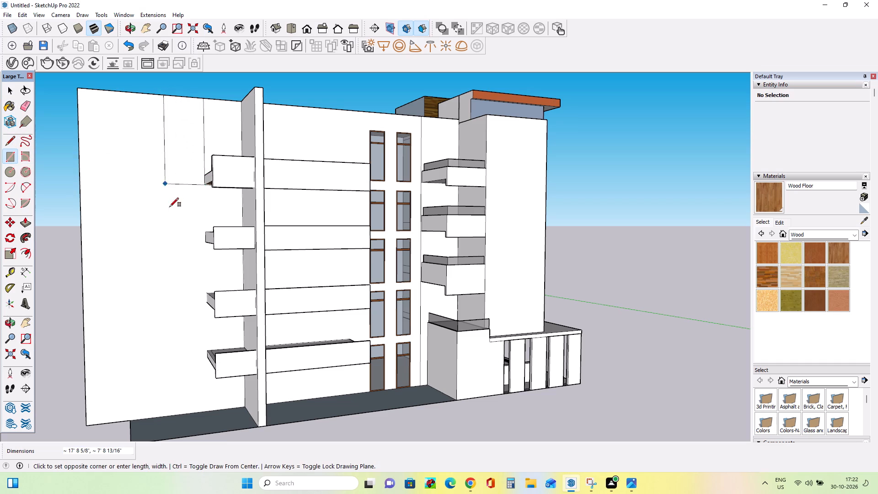
{"action": "left_click", "coordinate": [209, 410]}
Erase the horizontal line dividing the two rectangles so the strip is one continuous face.
{"action": "middle_click_drag", "start_coordinate": [220, 390], "coordinate": [199, 410]}
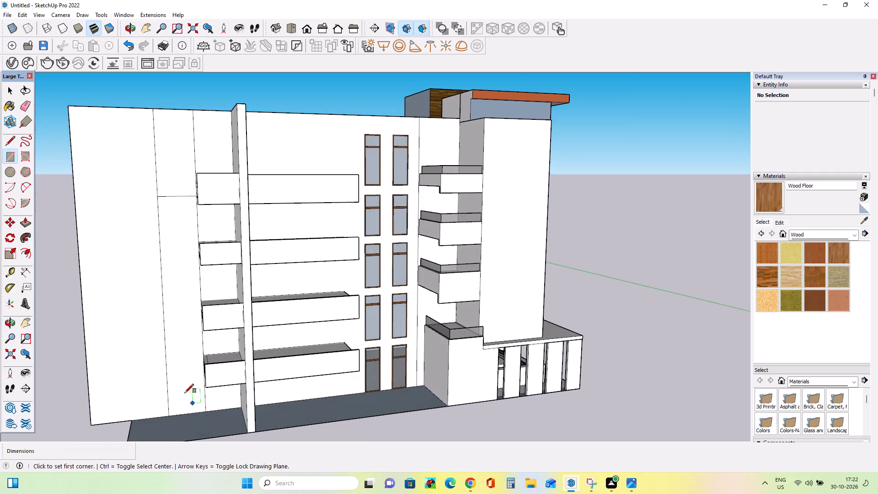
{"action": "scroll", "coordinate": [176, 365], "scroll_direction": "up", "scroll_amount": 2}
{"action": "left_click", "coordinate": [23, 109]}
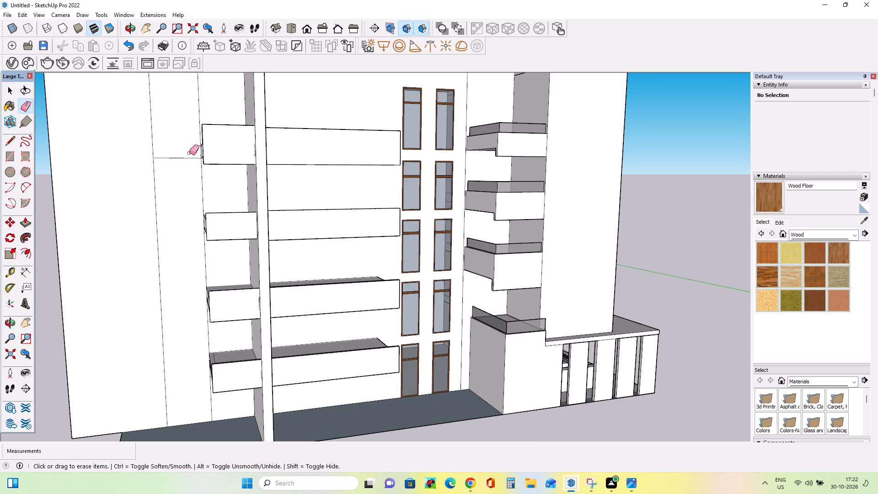
{"action": "left_click_drag", "start_coordinate": [189, 153], "coordinate": [189, 169]}
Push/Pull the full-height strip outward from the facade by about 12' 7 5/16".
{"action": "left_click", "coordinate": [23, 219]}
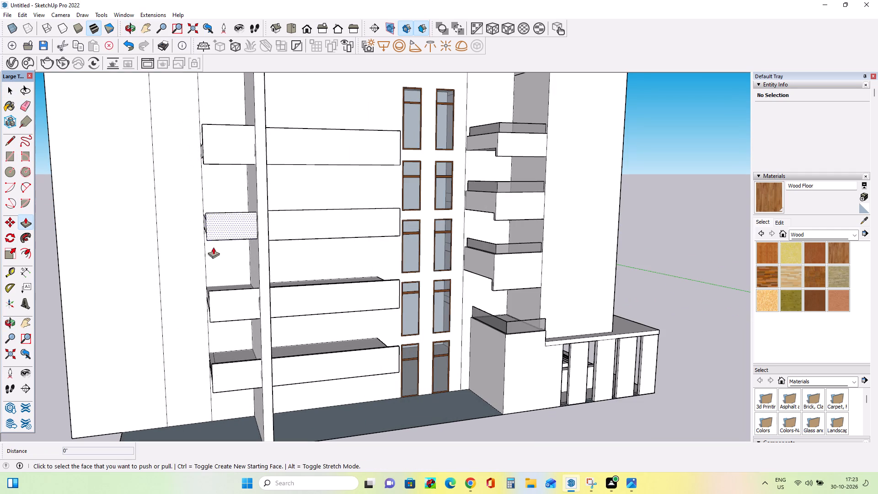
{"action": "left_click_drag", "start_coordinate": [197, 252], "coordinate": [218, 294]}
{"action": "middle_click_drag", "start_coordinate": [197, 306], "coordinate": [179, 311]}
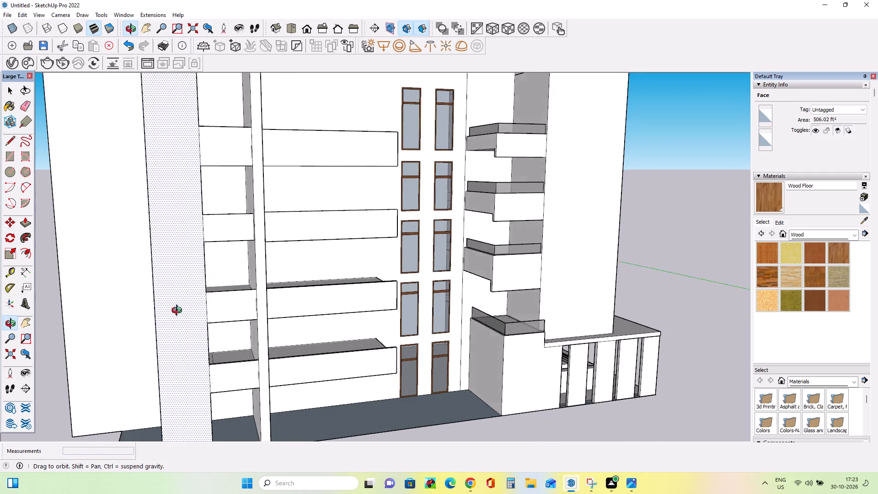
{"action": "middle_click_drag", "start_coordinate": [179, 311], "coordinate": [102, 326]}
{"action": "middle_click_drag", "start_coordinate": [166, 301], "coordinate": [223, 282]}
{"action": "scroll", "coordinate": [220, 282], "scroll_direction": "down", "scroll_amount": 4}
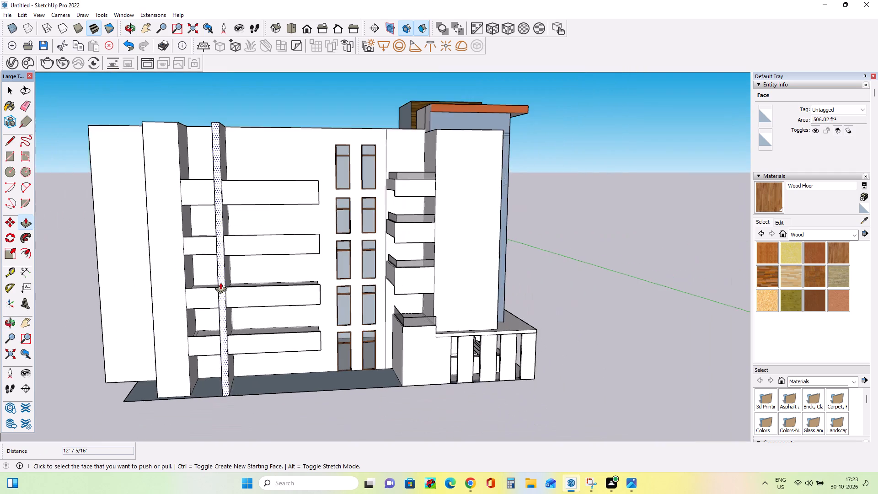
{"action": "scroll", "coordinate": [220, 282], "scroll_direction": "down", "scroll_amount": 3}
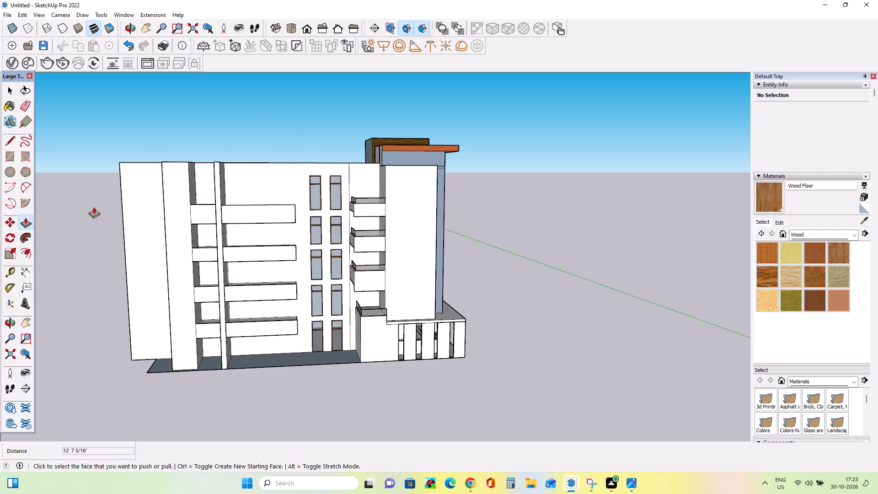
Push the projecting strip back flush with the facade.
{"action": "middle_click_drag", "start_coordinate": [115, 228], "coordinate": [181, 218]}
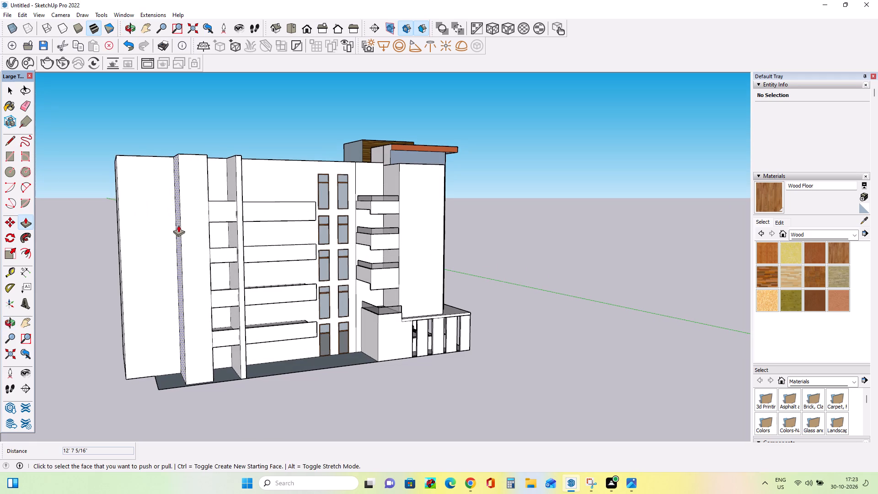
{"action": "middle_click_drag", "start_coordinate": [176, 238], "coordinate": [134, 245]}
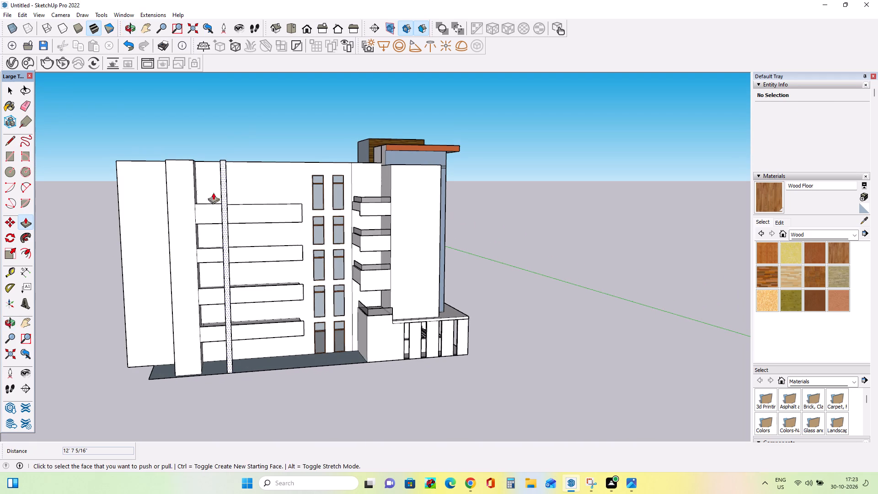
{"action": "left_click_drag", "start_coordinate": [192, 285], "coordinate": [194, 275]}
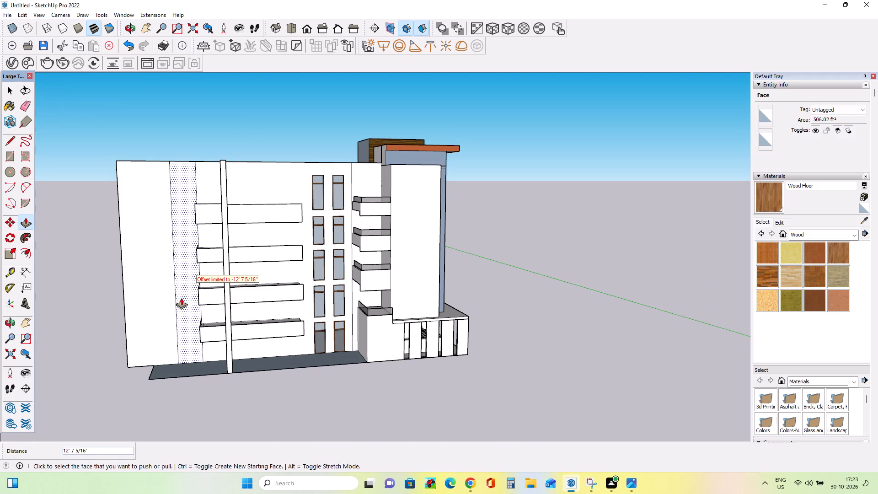
Pull the strip out from the facade to a shallower projection in two pulls, the second about 4' 5/8".
{"action": "left_click_drag", "start_coordinate": [181, 298], "coordinate": [189, 302]}
{"action": "middle_click_drag", "start_coordinate": [235, 296], "coordinate": [339, 284]}
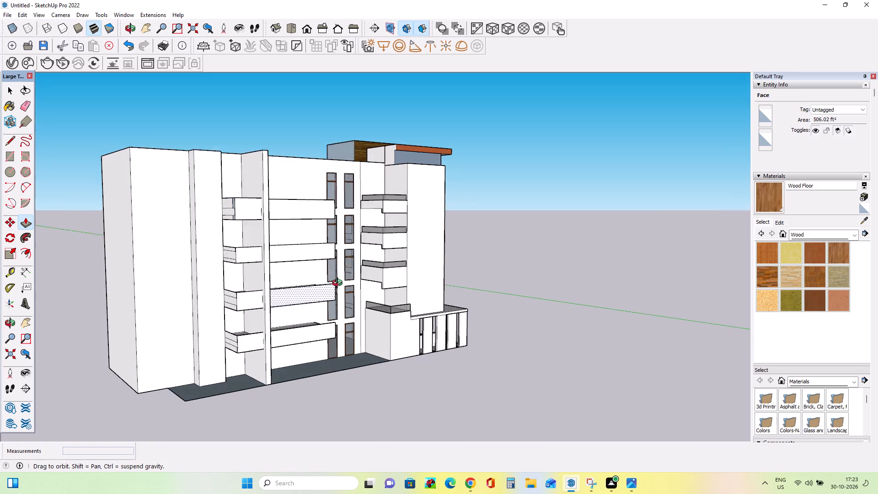
{"action": "middle_click_drag", "start_coordinate": [339, 284], "coordinate": [347, 284]}
{"action": "left_click_drag", "start_coordinate": [224, 306], "coordinate": [230, 311]}
Draw a horizontal line about 7' 8 13/16" long across the projecting strip's front face, a short distance below its top edge.
{"action": "middle_click_drag", "start_coordinate": [285, 306], "coordinate": [237, 307]}
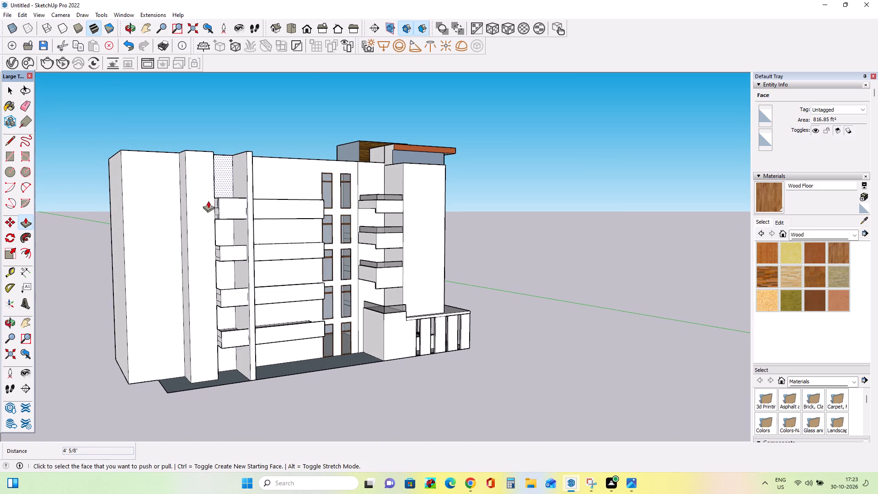
{"action": "middle_click_drag", "start_coordinate": [197, 218], "coordinate": [156, 235]}
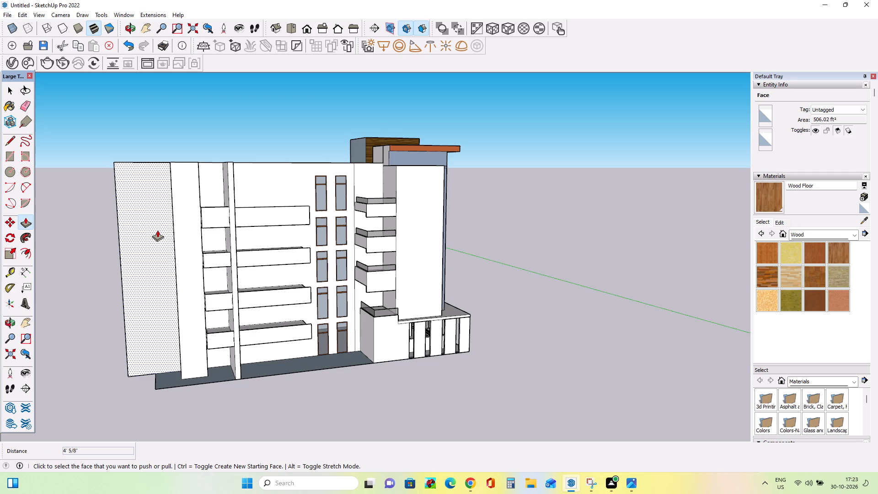
{"action": "middle_click_drag", "start_coordinate": [224, 224], "coordinate": [169, 208]}
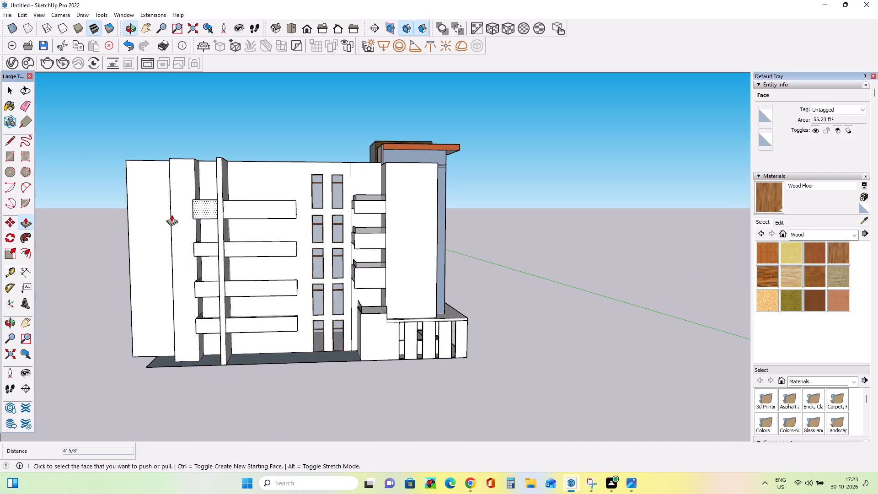
{"action": "middle_click_drag", "start_coordinate": [205, 287], "coordinate": [213, 269]}
{"action": "scroll", "coordinate": [177, 216], "scroll_direction": "up", "scroll_amount": 3}
{"action": "middle_click_drag", "start_coordinate": [182, 215], "coordinate": [248, 234]}
{"action": "left_click", "coordinate": [13, 137]}
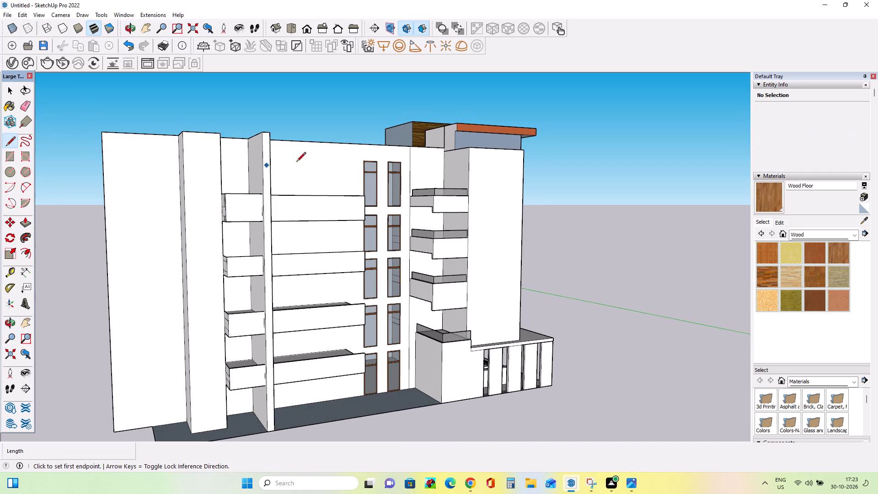
{"action": "left_click", "coordinate": [220, 165]}
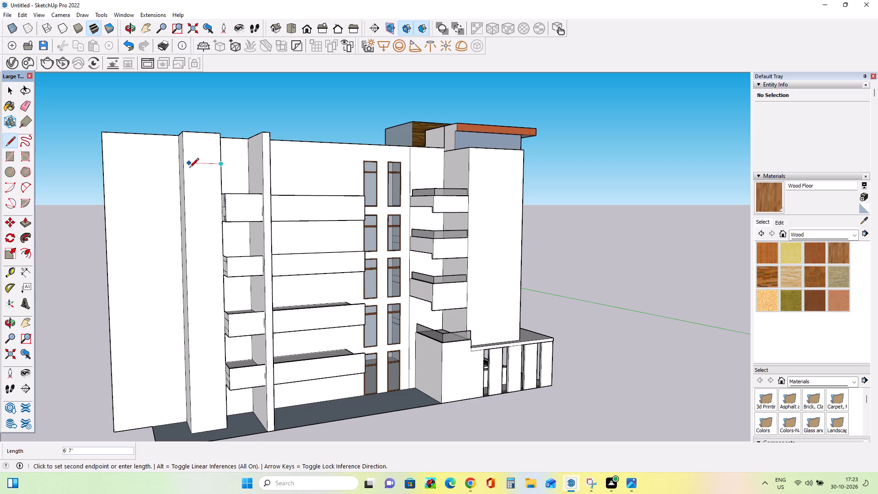
{"action": "left_click", "coordinate": [186, 166]}
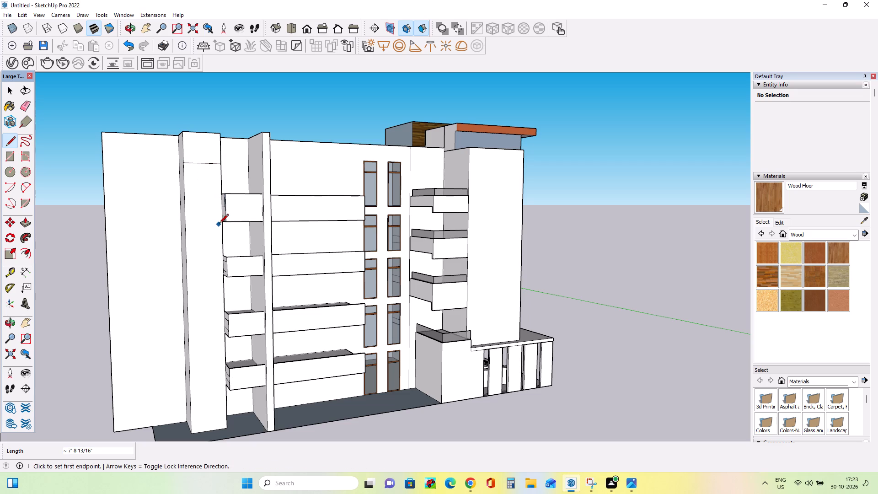
{"action": "scroll", "coordinate": [217, 232], "scroll_direction": "up", "scroll_amount": 2}
{"action": "middle_click_drag", "start_coordinate": [217, 232], "coordinate": [250, 226]}
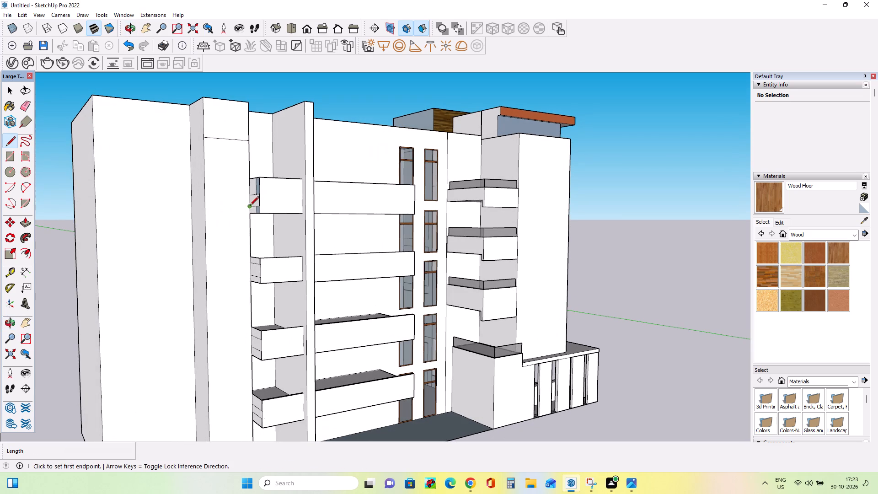
Draw two closely spaced horizontal lines, each about 7' 8 13/16" long, across the projecting strip at the top balcony's underside level.
{"action": "left_click", "coordinate": [248, 206]}
{"action": "left_click", "coordinate": [207, 207]}
{"action": "middle_click_drag", "start_coordinate": [253, 268], "coordinate": [245, 257]}
{"action": "middle_click_drag", "start_coordinate": [245, 271], "coordinate": [244, 271]}
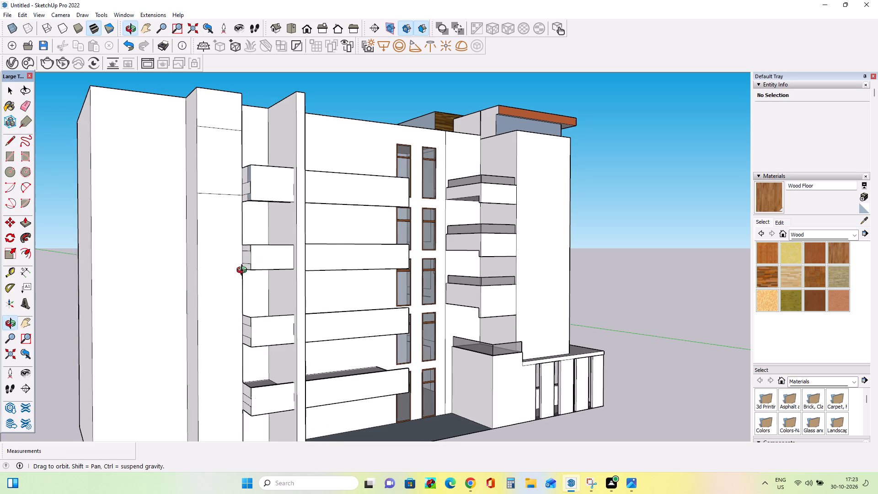
{"action": "middle_click_drag", "start_coordinate": [244, 271], "coordinate": [237, 271]}
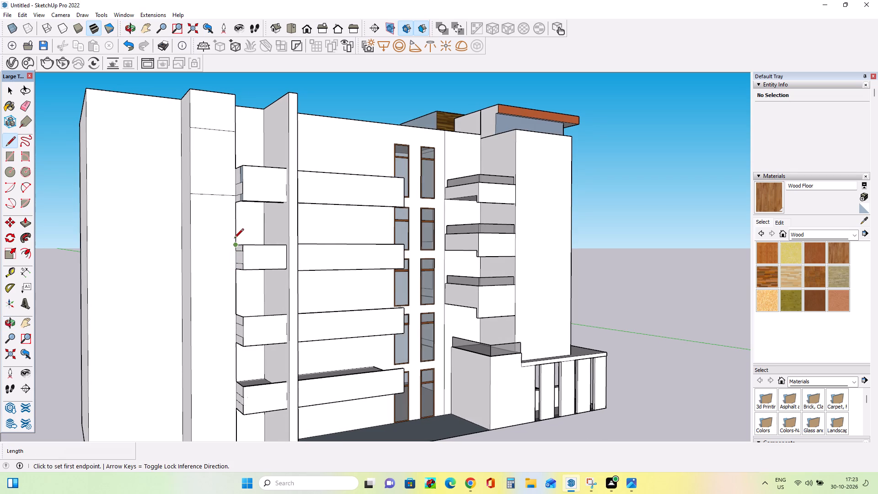
{"action": "left_click", "coordinate": [234, 207]}
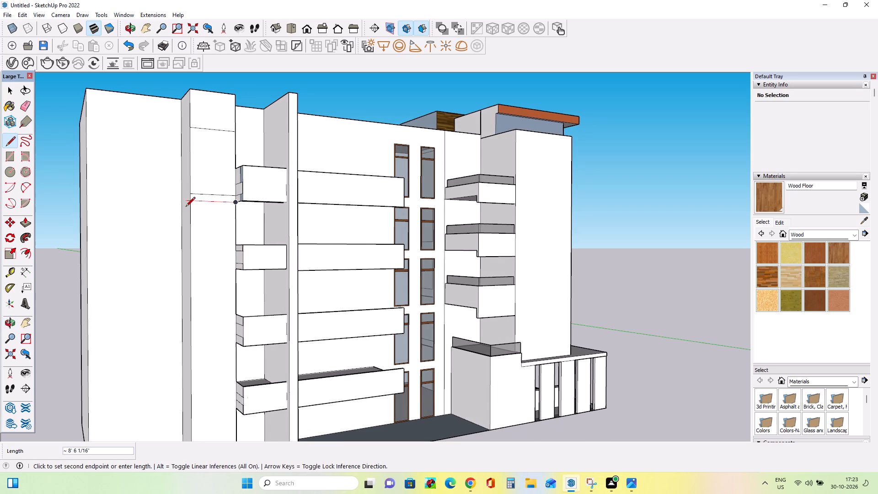
{"action": "left_click", "coordinate": [190, 204]}
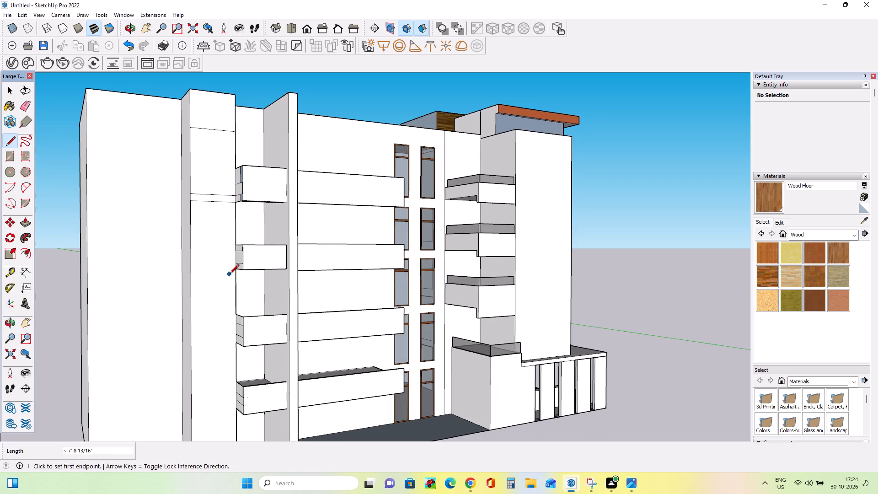
Draw a pair of closely spaced horizontal lines, about 7' 8 13/16" long, across the strip at the underside level of the second balcony from the top.
{"action": "scroll", "coordinate": [236, 272], "scroll_direction": "up", "scroll_amount": 2}
{"action": "left_click", "coordinate": [235, 272]}
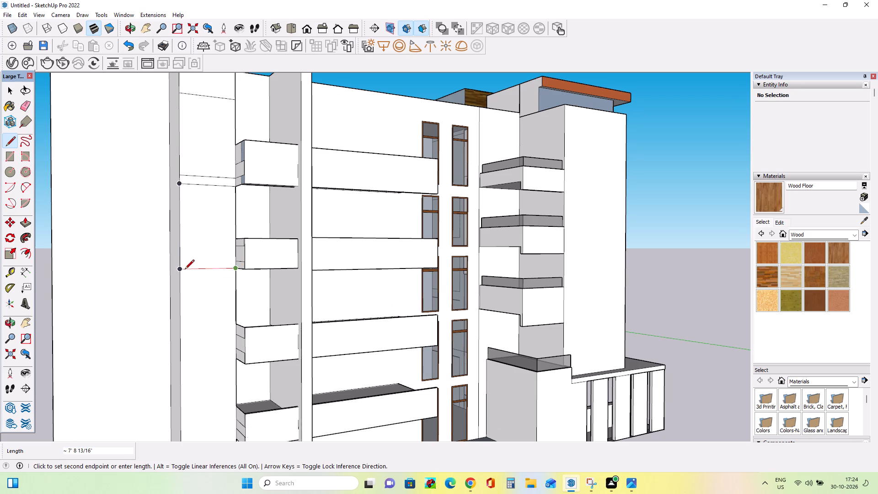
{"action": "left_click", "coordinate": [185, 270]}
{"action": "left_click", "coordinate": [234, 279]}
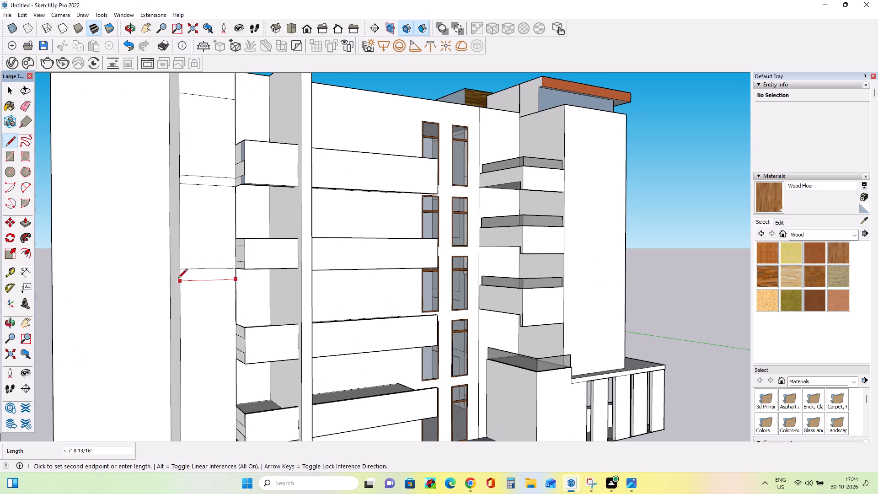
{"action": "left_click", "coordinate": [178, 279]}
Draw a pair of closely spaced horizontal lines, about 7' 8 13/16" long, across the strip at the third balcony's underside level.
{"action": "scroll", "coordinate": [212, 236], "scroll_direction": "down", "scroll_amount": 7}
{"action": "scroll", "coordinate": [224, 324], "scroll_direction": "up", "scroll_amount": 7}
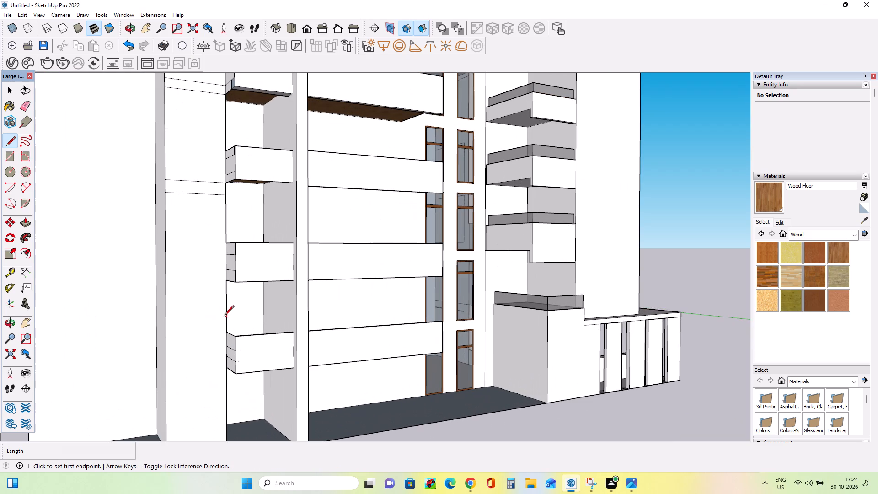
{"action": "left_click", "coordinate": [227, 279]}
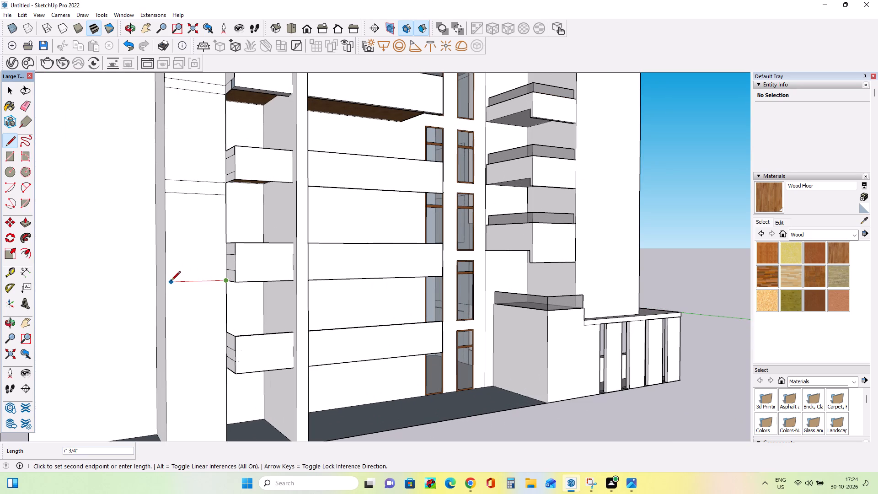
{"action": "left_click", "coordinate": [165, 281]}
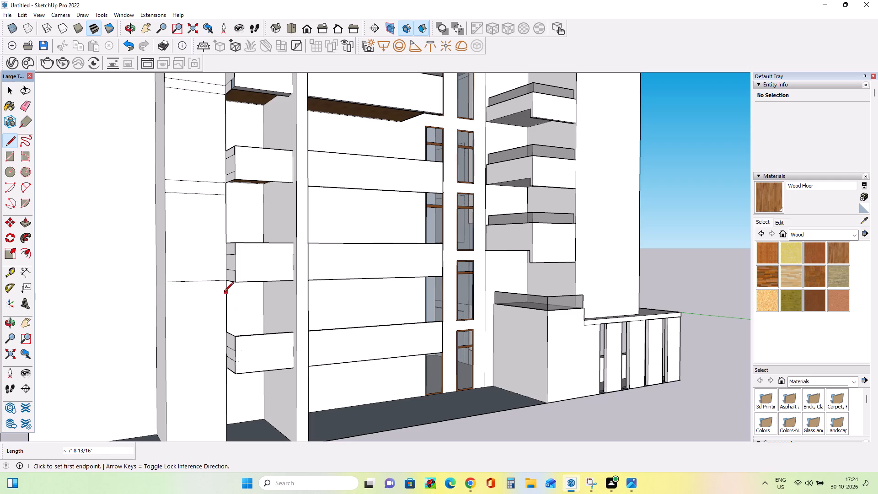
{"action": "left_click", "coordinate": [224, 292]}
{"action": "left_click", "coordinate": [165, 295]}
Draw a pair of closely spaced horizontal lines, about 7' 8 13/16" long, across the strip at the lowest balcony's underside level.
{"action": "scroll", "coordinate": [194, 256], "scroll_direction": "down", "scroll_amount": 5}
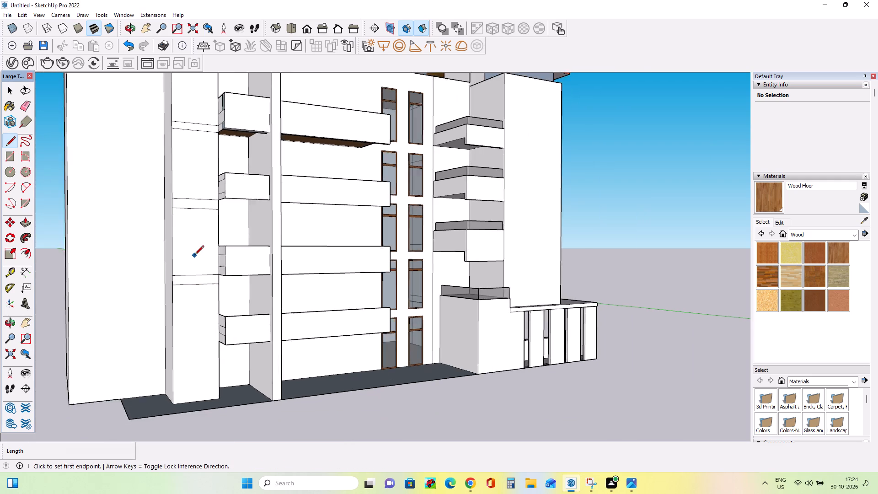
{"action": "scroll", "coordinate": [194, 256], "scroll_direction": "down", "scroll_amount": 2}
{"action": "scroll", "coordinate": [207, 333], "scroll_direction": "up", "scroll_amount": 7}
{"action": "left_click", "coordinate": [215, 303]}
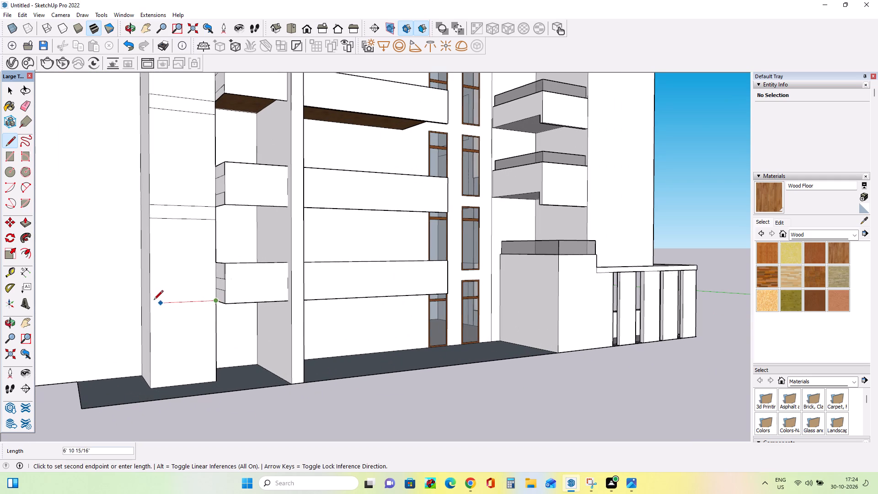
{"action": "left_click", "coordinate": [150, 301]}
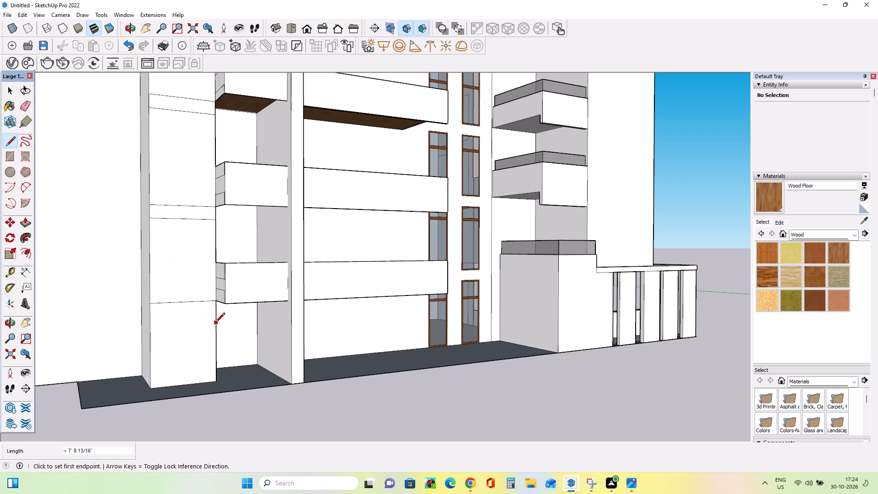
{"action": "scroll", "coordinate": [210, 306], "scroll_direction": "down", "scroll_amount": 2}
{"action": "middle_click_drag", "start_coordinate": [220, 340], "coordinate": [166, 344]}
{"action": "scroll", "coordinate": [177, 333], "scroll_direction": "up", "scroll_amount": 2}
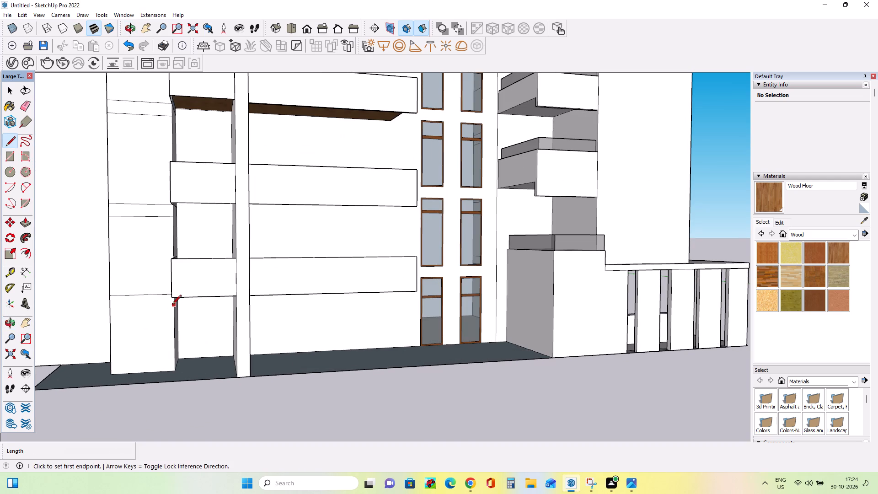
{"action": "left_click", "coordinate": [172, 305]}
{"action": "left_click", "coordinate": [113, 302]}
Draw a rectangle about 22' 6 11/16" by 13' 11 5/16" on the ground slab below the balconies, from the fin wall's front corner to the facade.
{"action": "middle_click_drag", "start_coordinate": [166, 324], "coordinate": [171, 317]}
{"action": "middle_click_drag", "start_coordinate": [168, 341], "coordinate": [175, 333]}
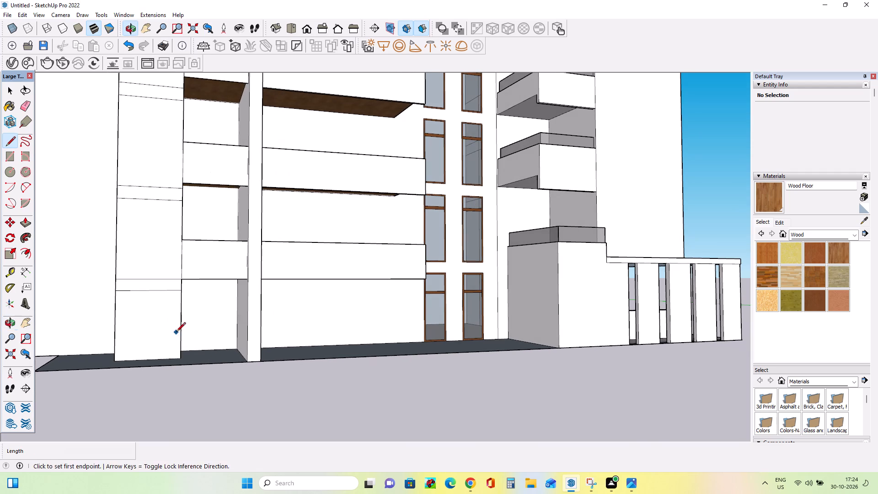
{"action": "middle_click_drag", "start_coordinate": [180, 218], "coordinate": [186, 225]}
{"action": "middle_click_drag", "start_coordinate": [179, 262], "coordinate": [190, 275]}
{"action": "scroll", "coordinate": [190, 276], "scroll_direction": "down", "scroll_amount": 3}
{"action": "middle_click", "coordinate": [190, 277]}
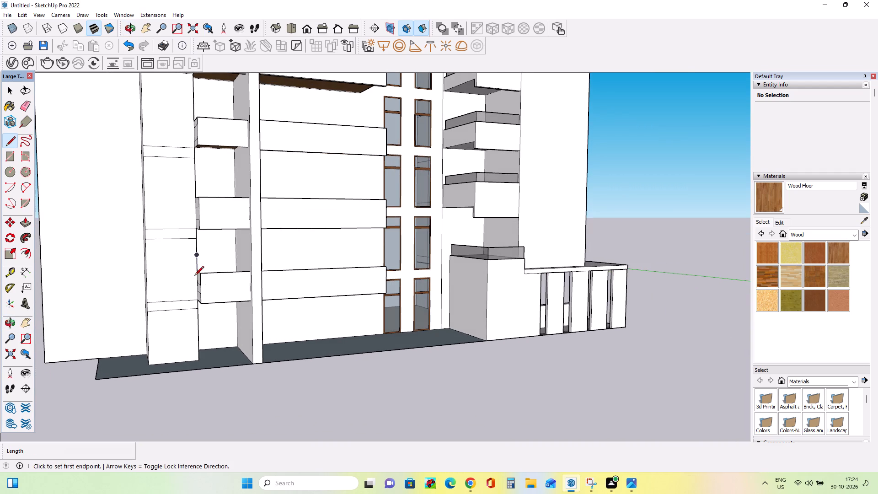
{"action": "scroll", "coordinate": [195, 275], "scroll_direction": "down", "scroll_amount": 2}
{"action": "middle_click_drag", "start_coordinate": [284, 317], "coordinate": [263, 315]}
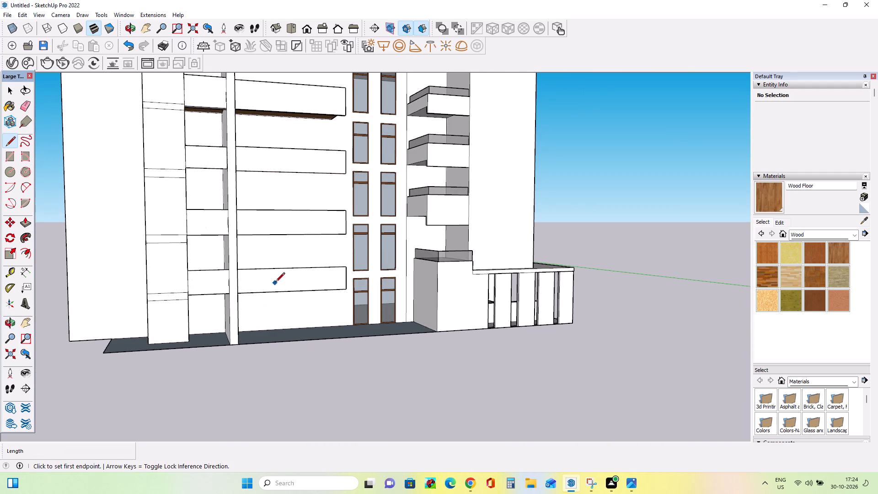
{"action": "middle_click_drag", "start_coordinate": [277, 282], "coordinate": [279, 277]}
{"action": "middle_click_drag", "start_coordinate": [307, 312], "coordinate": [307, 307]}
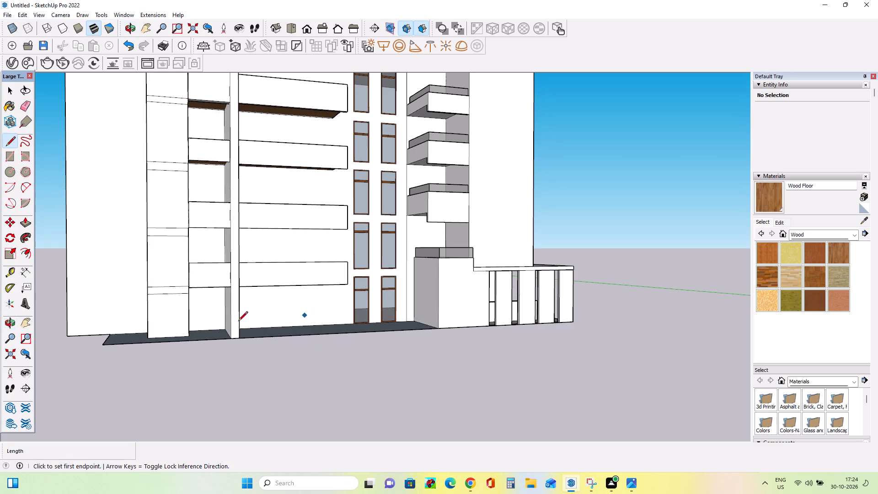
{"action": "middle_click_drag", "start_coordinate": [231, 322], "coordinate": [233, 313]}
{"action": "middle_click_drag", "start_coordinate": [299, 316], "coordinate": [229, 357]}
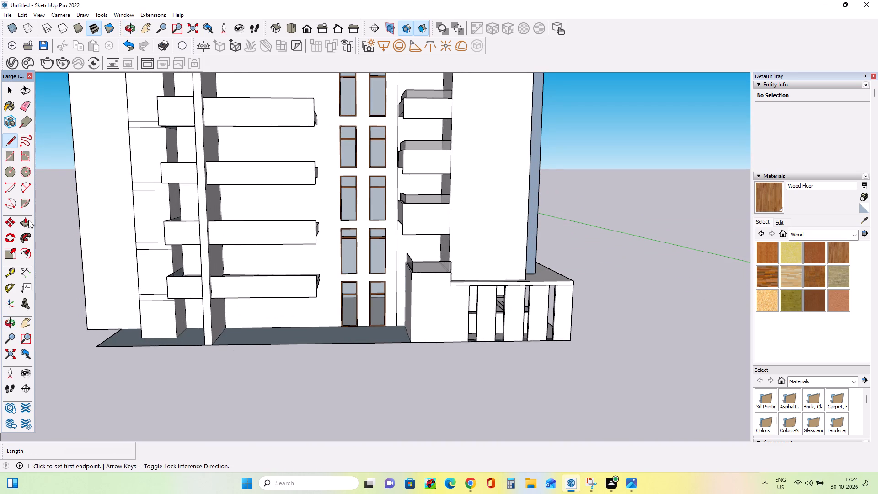
{"action": "left_click", "coordinate": [11, 159]}
{"action": "middle_click_drag", "start_coordinate": [268, 267], "coordinate": [268, 282]}
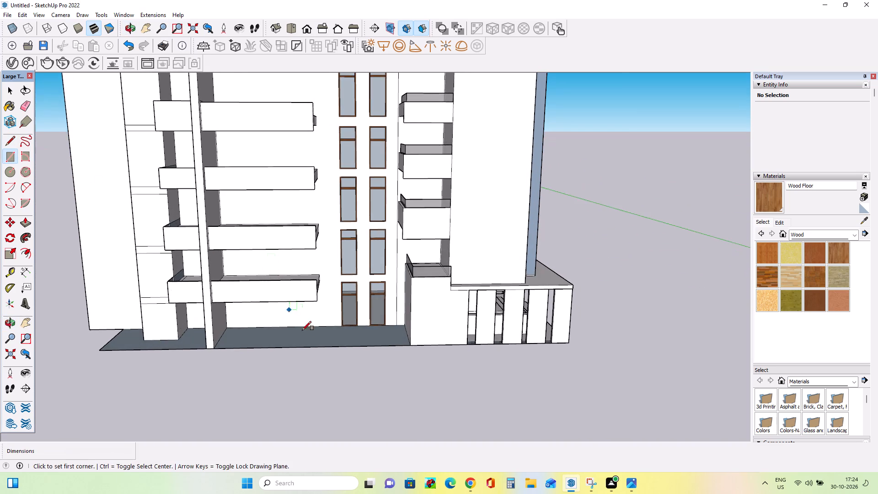
{"action": "scroll", "coordinate": [304, 338], "scroll_direction": "up", "scroll_amount": 3}
{"action": "middle_click_drag", "start_coordinate": [312, 350], "coordinate": [339, 365]}
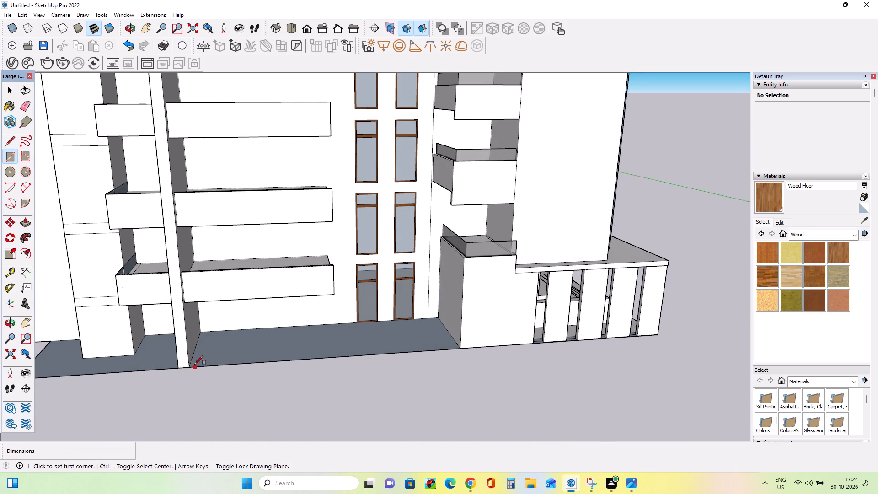
{"action": "left_click", "coordinate": [191, 364]}
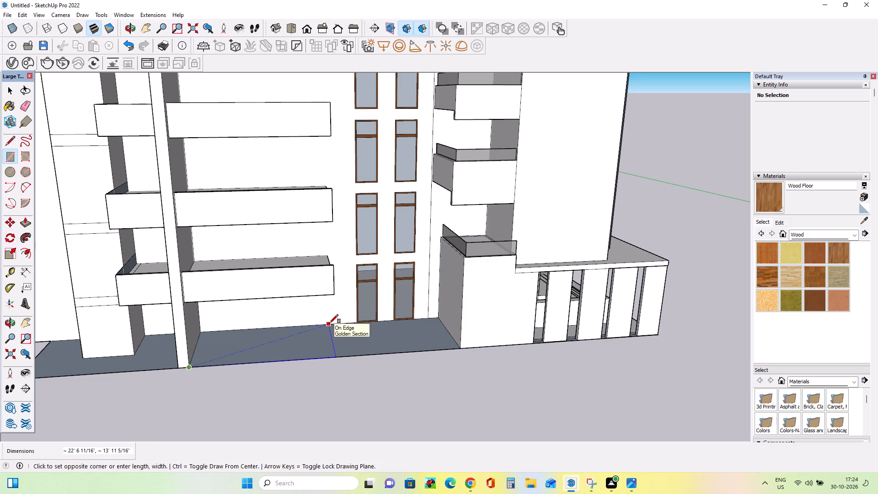
{"action": "left_click", "coordinate": [329, 323]}
Push/Pull the new ground rectangle upward into a low platform below the balconies.
{"action": "middle_click_drag", "start_coordinate": [357, 354], "coordinate": [311, 340]}
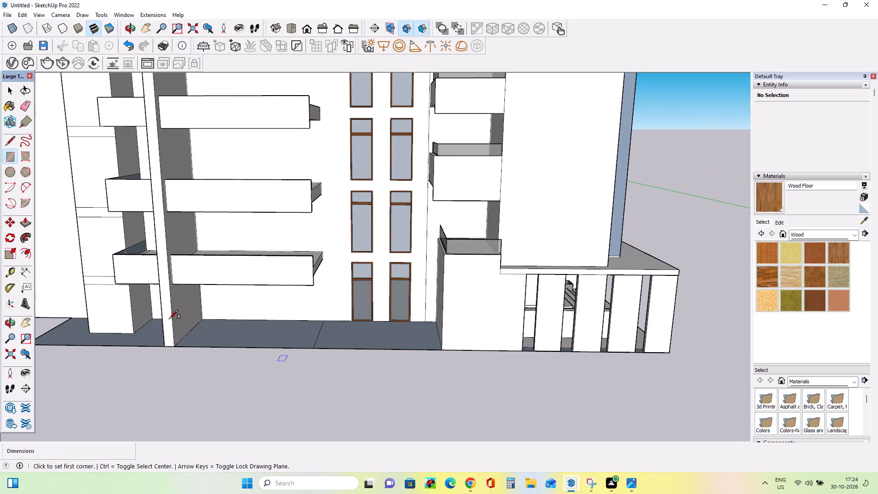
{"action": "middle_click_drag", "start_coordinate": [233, 324], "coordinate": [242, 356]}
{"action": "middle_click_drag", "start_coordinate": [268, 364], "coordinate": [278, 370]}
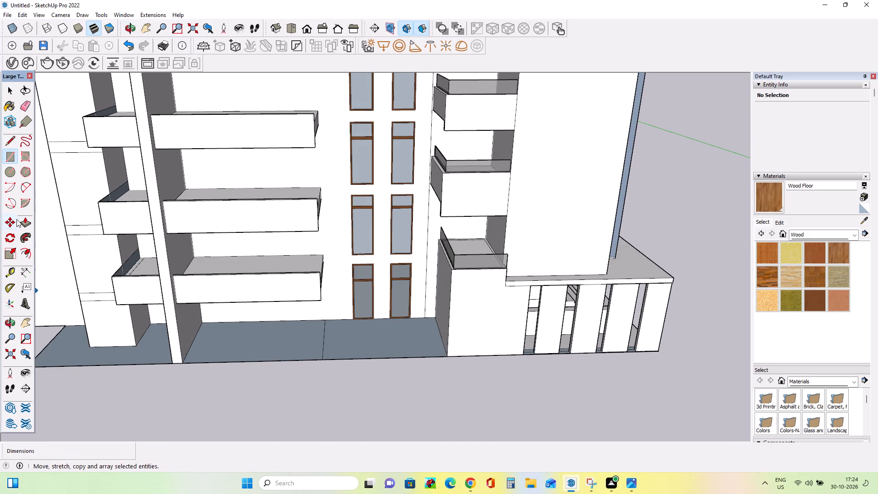
{"action": "left_click", "coordinate": [25, 224]}
{"action": "middle_click_drag", "start_coordinate": [227, 361], "coordinate": [228, 347]}
{"action": "left_click_drag", "start_coordinate": [252, 345], "coordinate": [254, 338]}
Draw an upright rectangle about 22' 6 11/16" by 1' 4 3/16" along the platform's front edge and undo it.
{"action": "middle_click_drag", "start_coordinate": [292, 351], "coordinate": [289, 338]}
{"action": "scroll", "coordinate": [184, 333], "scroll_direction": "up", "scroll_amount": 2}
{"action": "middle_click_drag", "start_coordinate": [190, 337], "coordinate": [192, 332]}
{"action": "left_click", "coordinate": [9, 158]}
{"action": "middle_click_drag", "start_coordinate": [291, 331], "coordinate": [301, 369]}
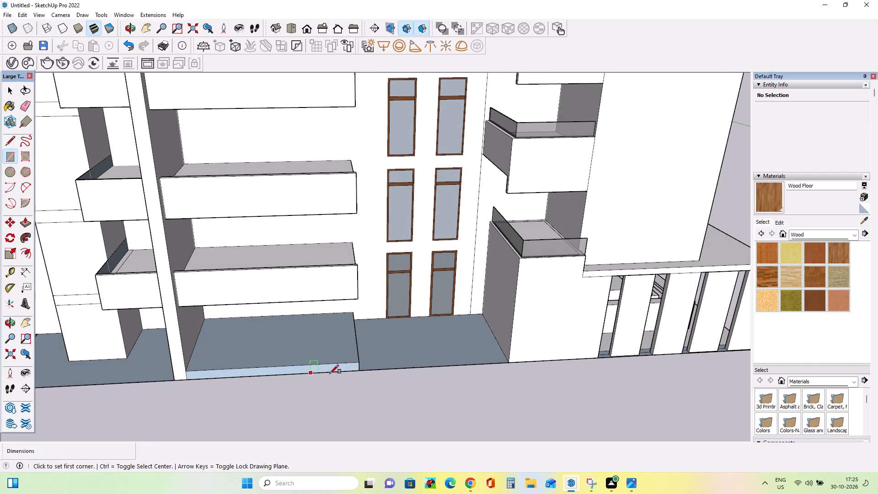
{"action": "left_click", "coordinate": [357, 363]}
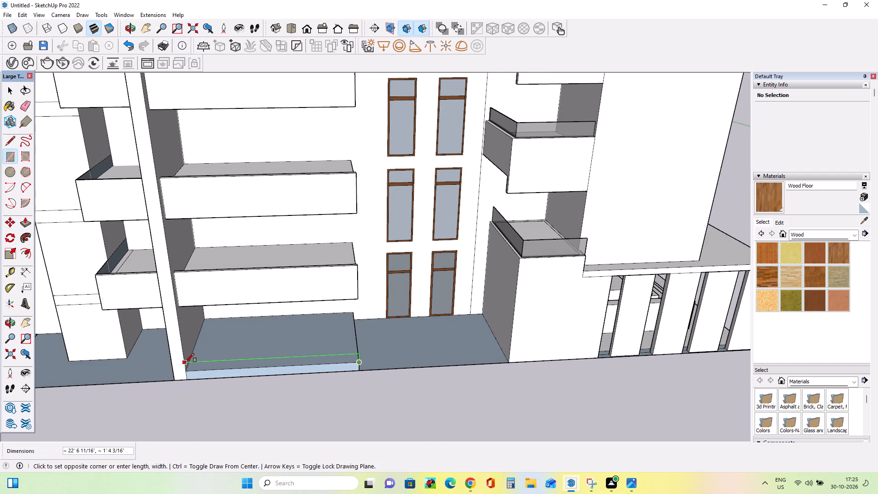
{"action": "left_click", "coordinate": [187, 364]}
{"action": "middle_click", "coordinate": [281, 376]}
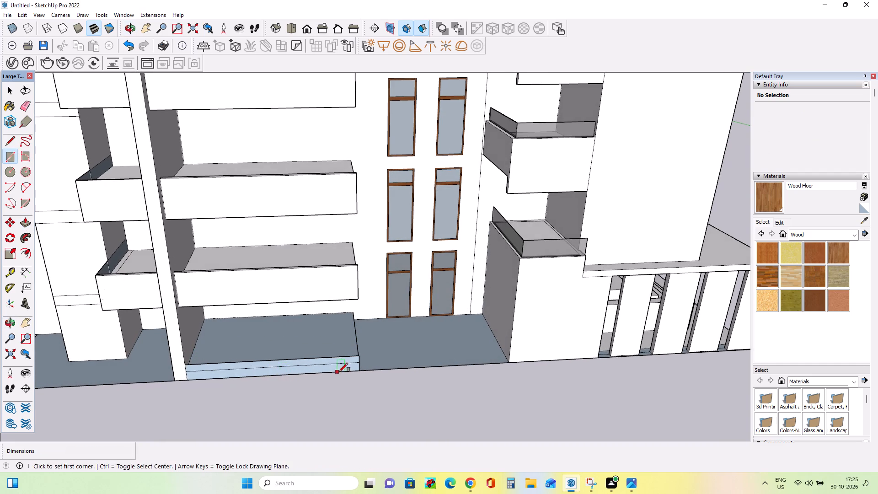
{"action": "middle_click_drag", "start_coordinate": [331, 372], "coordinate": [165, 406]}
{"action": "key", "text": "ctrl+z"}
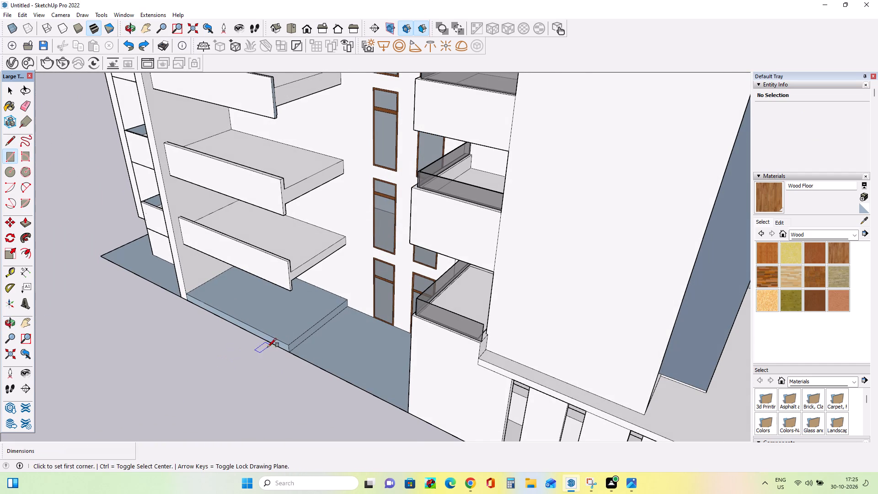
Draw a rectangle about 22' 6 11/16" by 1' 5" along the front edge of the platform's top face.
{"action": "left_click", "coordinate": [288, 343]}
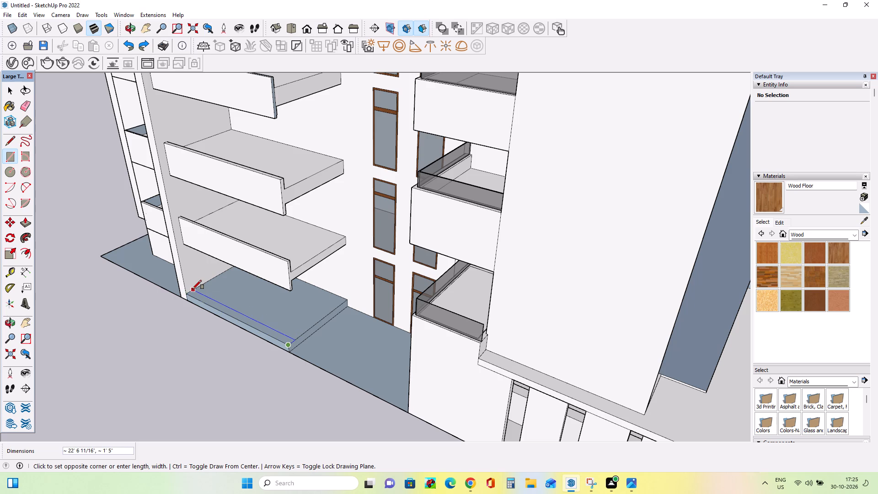
{"action": "left_click", "coordinate": [193, 289]}
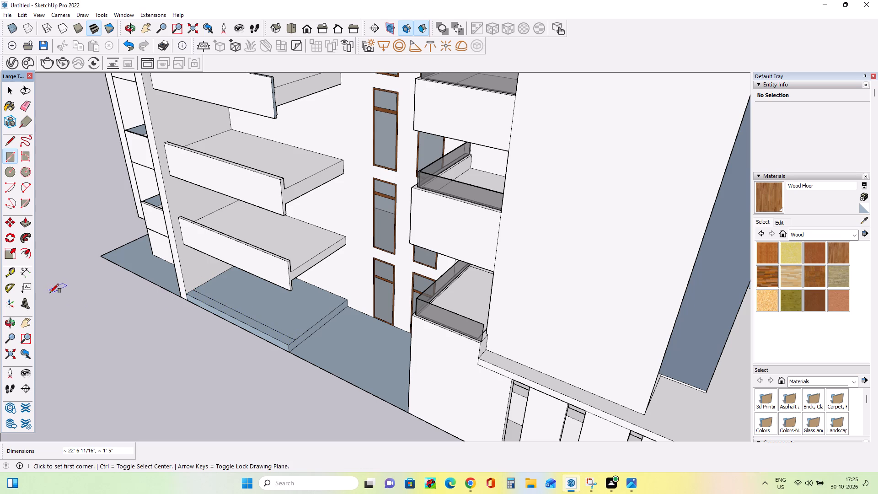
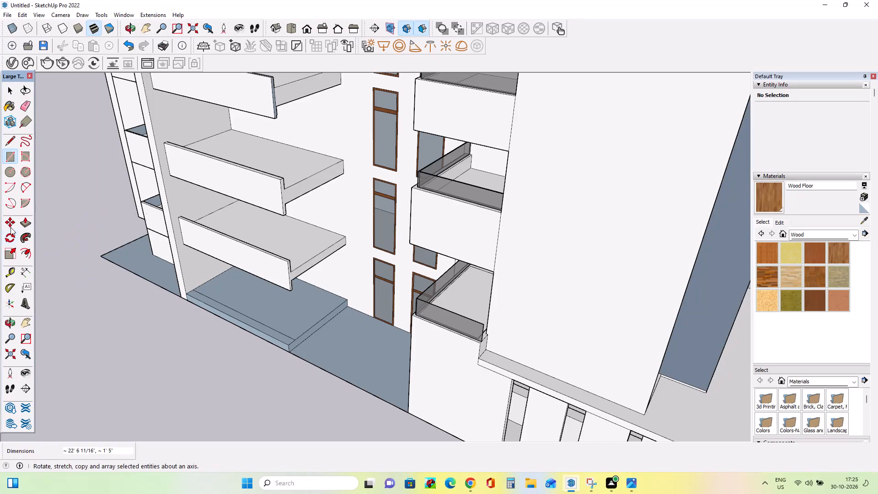
Push/Pull the narrow strip along the platform's front edge upward into a low parapet wall.
{"action": "left_click", "coordinate": [24, 227]}
{"action": "scroll", "coordinate": [257, 338], "scroll_direction": "up", "scroll_amount": 3}
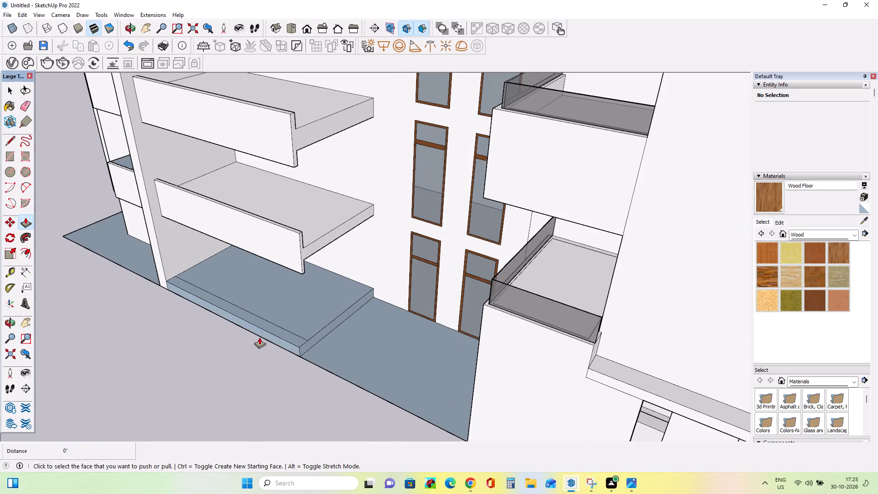
{"action": "left_click_drag", "start_coordinate": [274, 329], "coordinate": [277, 302]}
Push/Pull the parapet's inner face about 10 3/8" toward the front edge to thin the wall.
{"action": "middle_click_drag", "start_coordinate": [351, 329], "coordinate": [313, 335]}
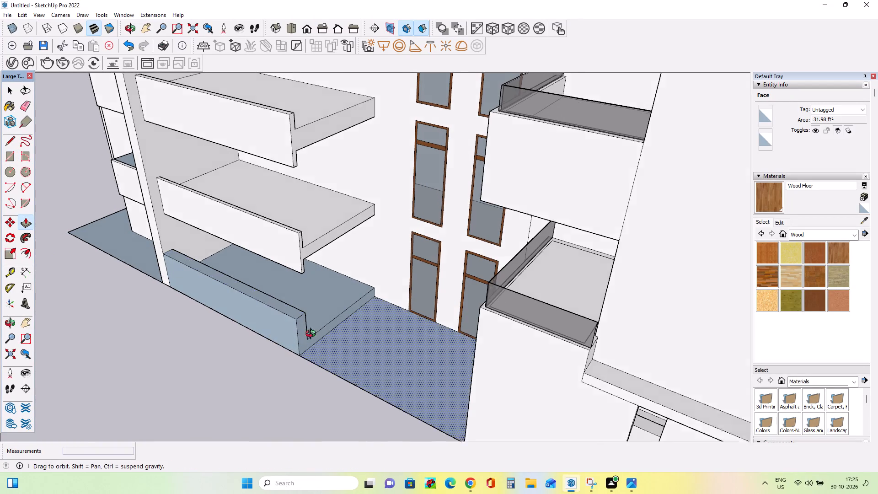
{"action": "middle_click_drag", "start_coordinate": [313, 335], "coordinate": [243, 356]}
{"action": "scroll", "coordinate": [314, 300], "scroll_direction": "up", "scroll_amount": 8}
{"action": "middle_click_drag", "start_coordinate": [309, 309], "coordinate": [263, 332]}
{"action": "scroll", "coordinate": [283, 285], "scroll_direction": "up", "scroll_amount": 7}
{"action": "middle_click_drag", "start_coordinate": [283, 285], "coordinate": [253, 302]}
{"action": "left_click_drag", "start_coordinate": [241, 295], "coordinate": [198, 295]}
{"action": "middle_click_drag", "start_coordinate": [251, 353], "coordinate": [345, 317]}
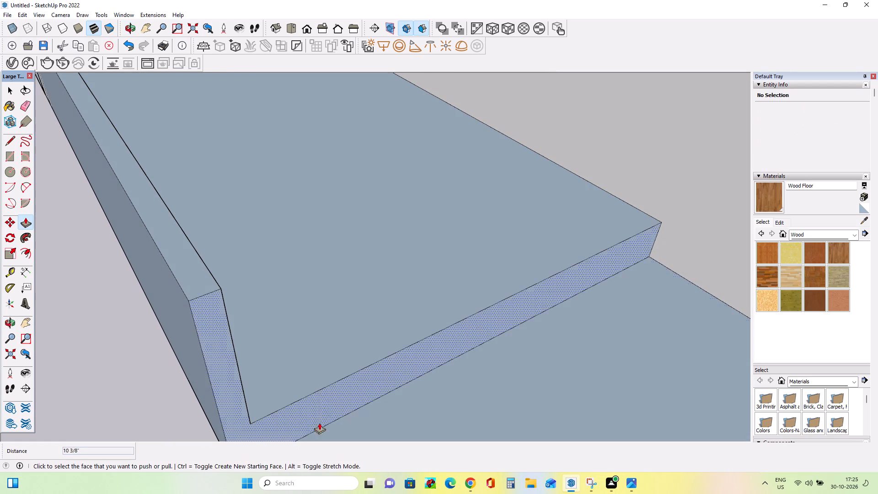
{"action": "scroll", "coordinate": [215, 305], "scroll_direction": "down", "scroll_amount": 7}
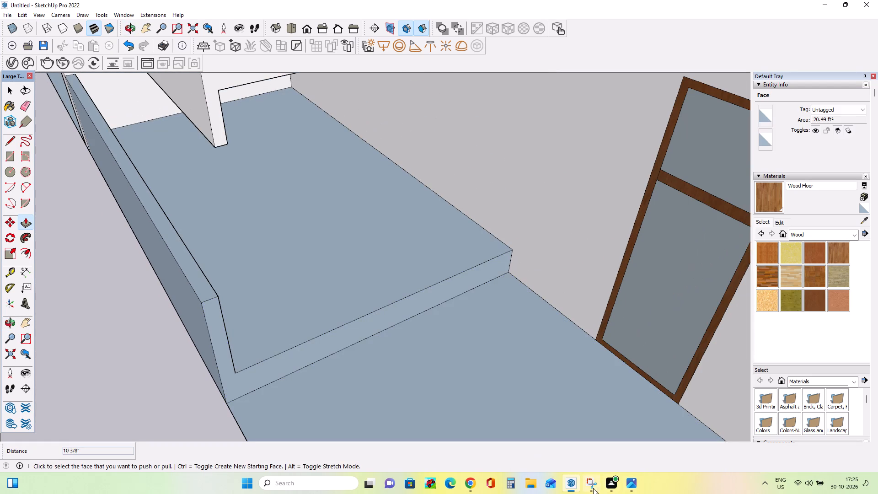
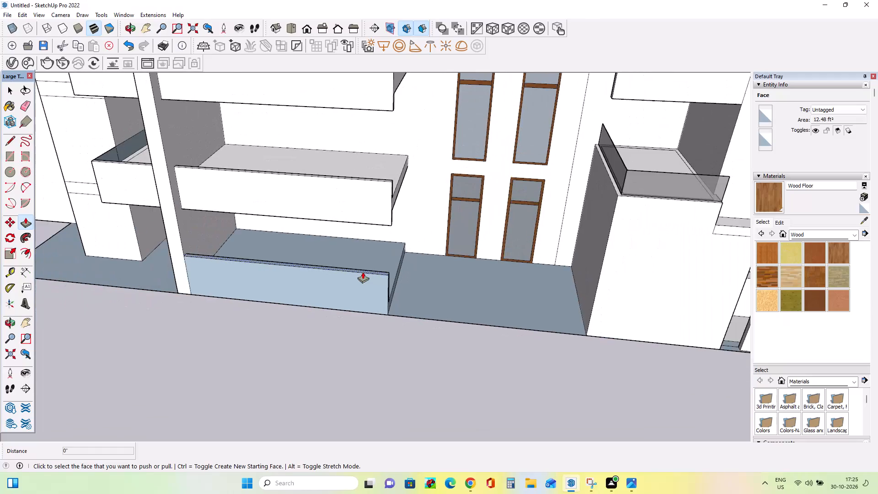
Examine the building's balcony side and the finished ground parapet from several angles.
{"action": "scroll", "coordinate": [363, 272], "scroll_direction": "down", "scroll_amount": 3}
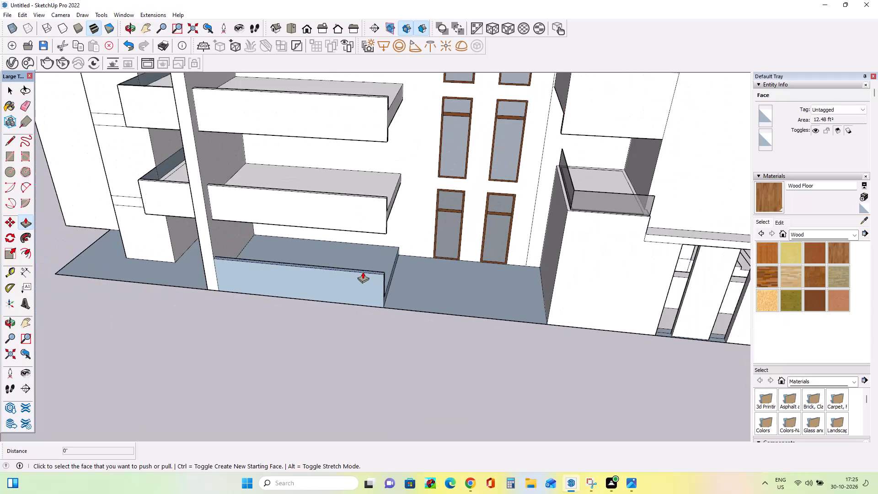
{"action": "middle_click_drag", "start_coordinate": [363, 272], "coordinate": [411, 182]}
{"action": "scroll", "coordinate": [341, 279], "scroll_direction": "down", "scroll_amount": 7}
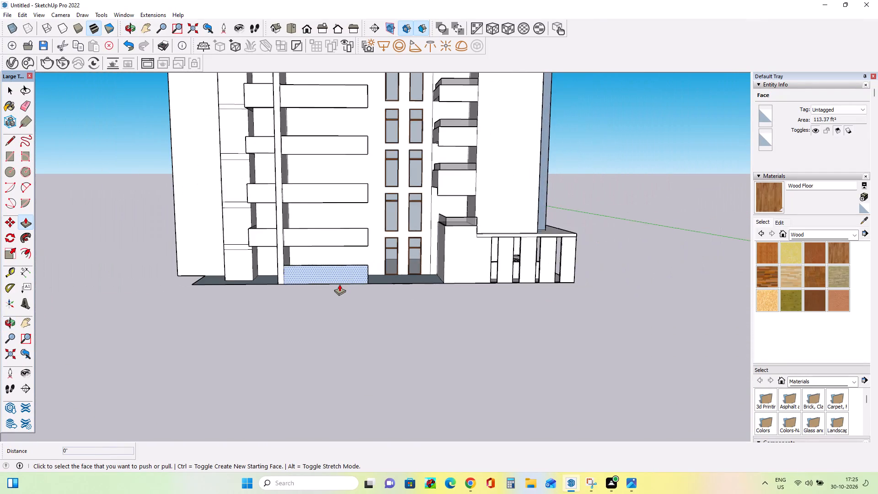
{"action": "scroll", "coordinate": [339, 284], "scroll_direction": "down", "scroll_amount": 8}
{"action": "scroll", "coordinate": [383, 148], "scroll_direction": "up", "scroll_amount": 8}
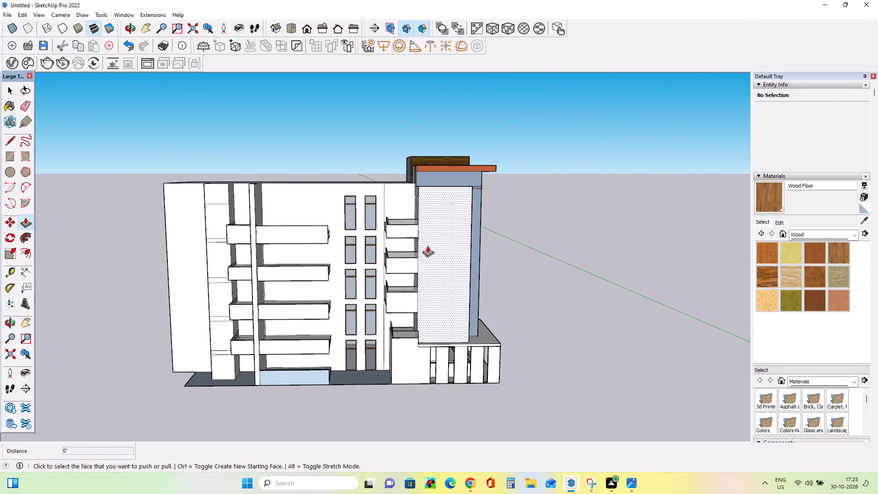
{"action": "middle_click_drag", "start_coordinate": [417, 246], "coordinate": [330, 229]}
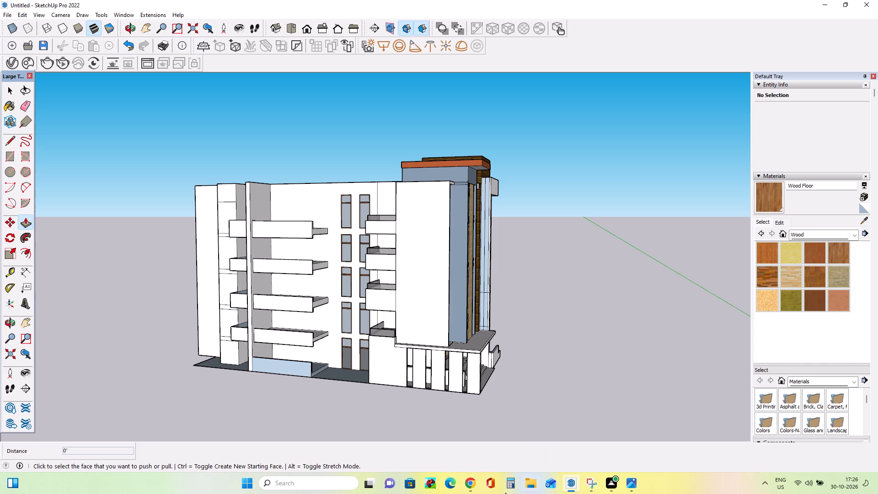
{"action": "middle_click_drag", "start_coordinate": [584, 486], "coordinate": [668, 493]}
{"action": "middle_click_drag", "start_coordinate": [330, 357], "coordinate": [450, 369]}
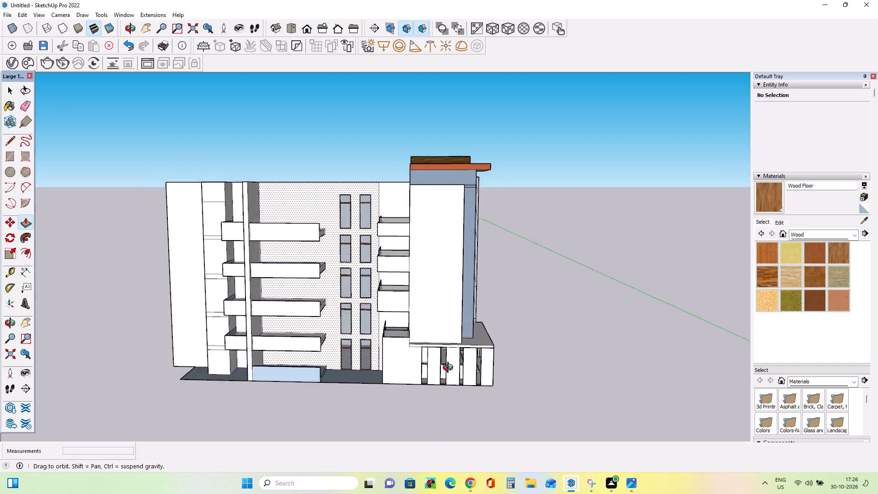
{"action": "middle_click_drag", "start_coordinate": [450, 369], "coordinate": [495, 371]}
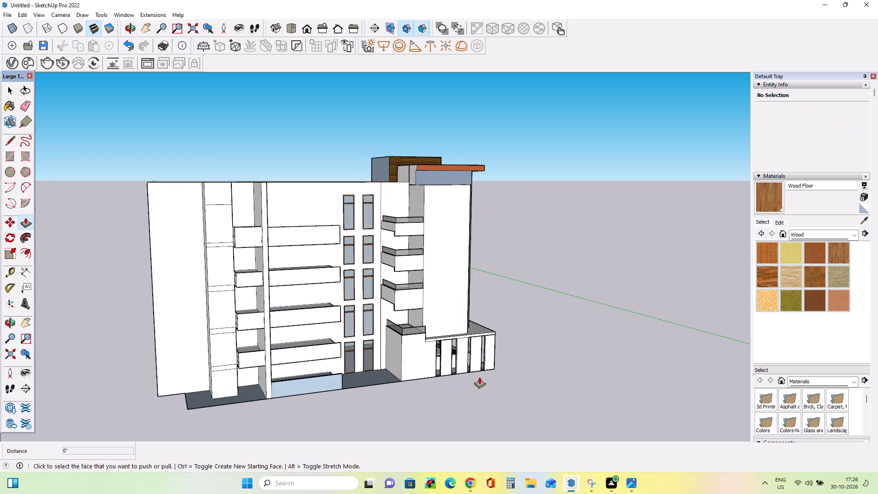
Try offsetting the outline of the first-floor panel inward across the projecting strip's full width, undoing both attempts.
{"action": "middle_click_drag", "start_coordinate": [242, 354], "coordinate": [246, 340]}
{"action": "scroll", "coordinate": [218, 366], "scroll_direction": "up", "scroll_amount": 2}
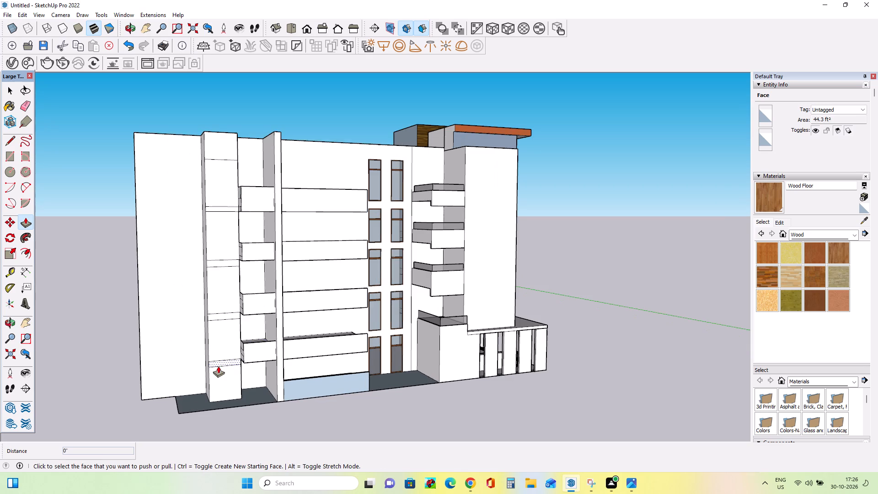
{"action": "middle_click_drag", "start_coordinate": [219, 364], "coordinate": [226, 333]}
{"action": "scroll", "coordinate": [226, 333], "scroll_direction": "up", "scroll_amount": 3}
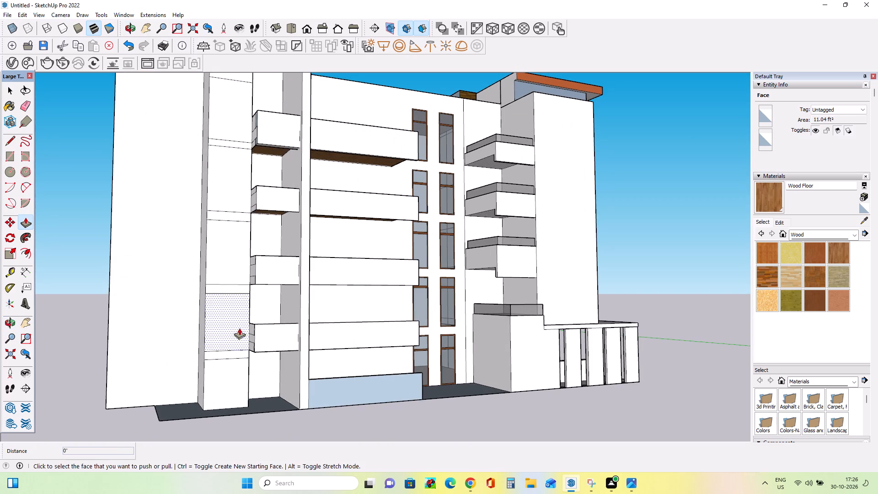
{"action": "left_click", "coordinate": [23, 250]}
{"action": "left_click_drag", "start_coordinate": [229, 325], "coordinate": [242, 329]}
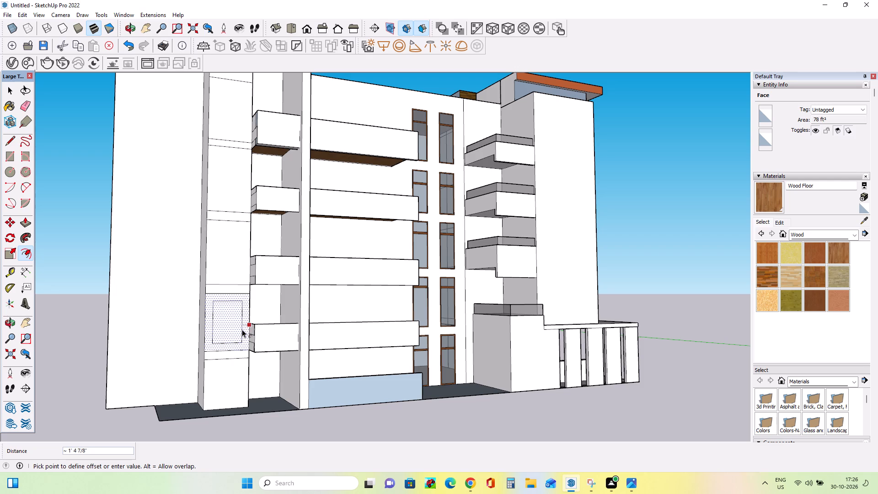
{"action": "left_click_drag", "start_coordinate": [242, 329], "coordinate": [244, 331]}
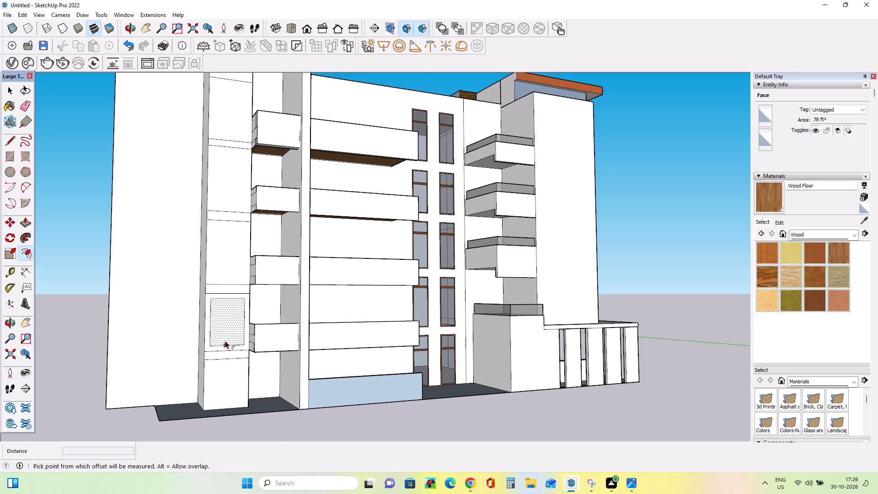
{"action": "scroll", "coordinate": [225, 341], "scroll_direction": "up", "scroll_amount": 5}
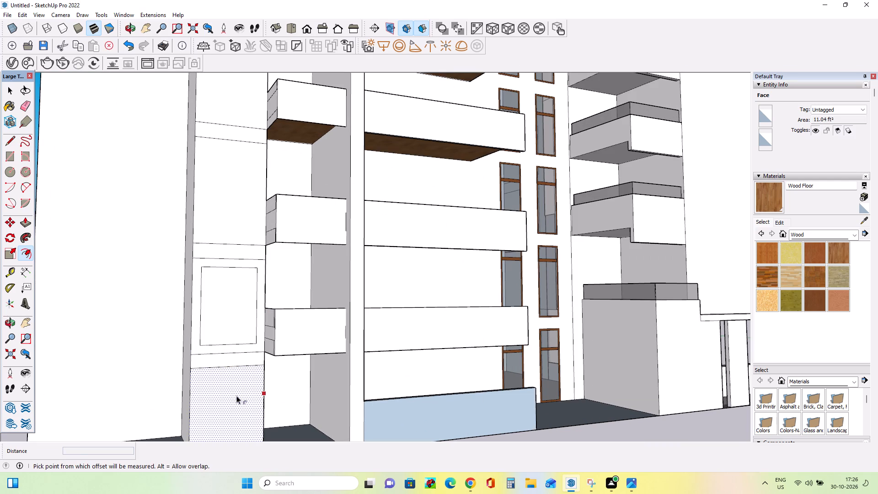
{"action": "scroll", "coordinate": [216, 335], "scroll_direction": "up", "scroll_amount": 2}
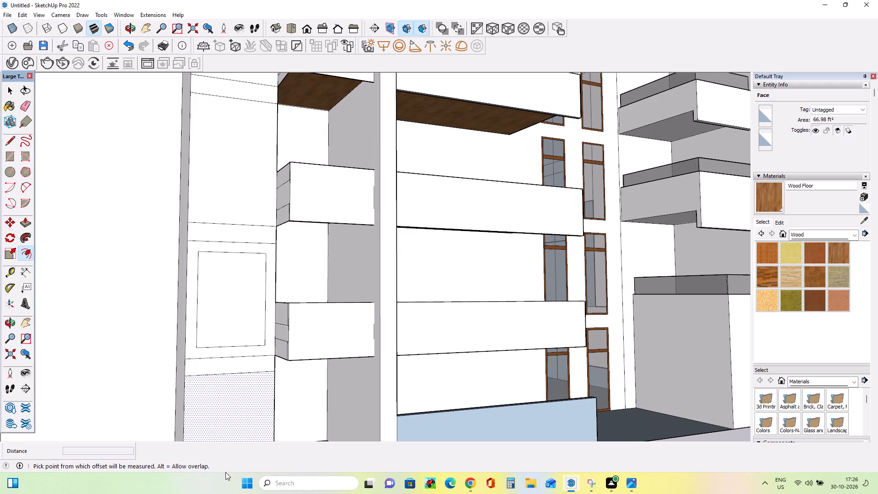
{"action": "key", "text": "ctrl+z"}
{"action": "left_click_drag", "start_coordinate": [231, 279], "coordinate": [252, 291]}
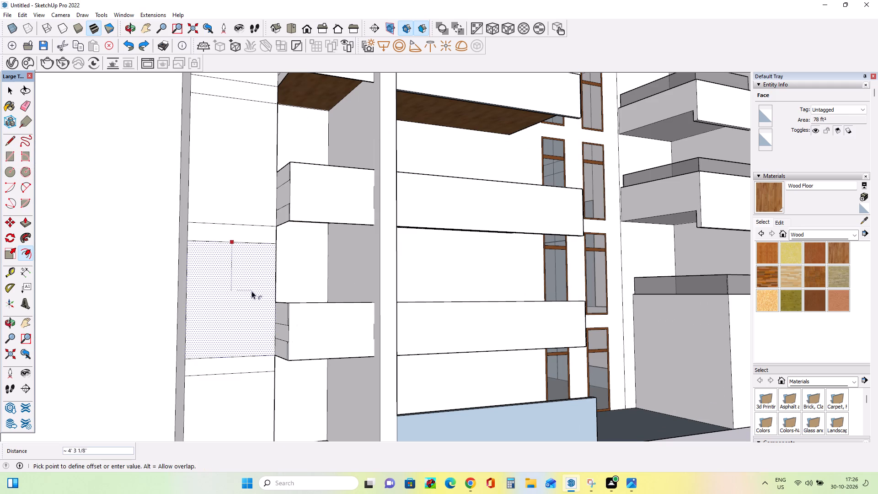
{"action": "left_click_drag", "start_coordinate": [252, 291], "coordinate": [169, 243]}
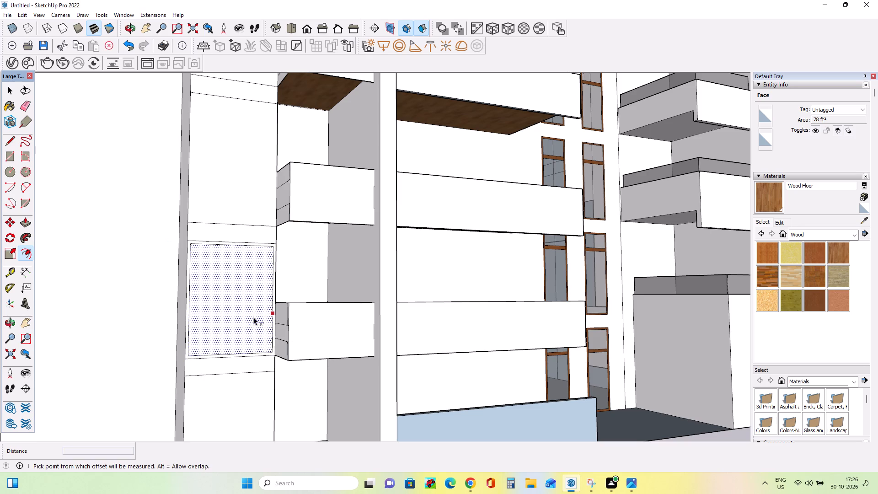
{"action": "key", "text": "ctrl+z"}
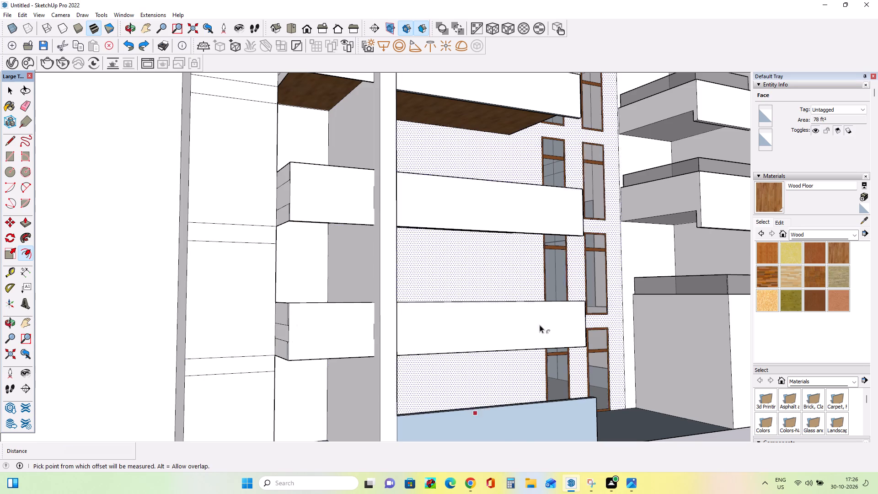
Draw two vertical lines about 58' 11" long down the projecting strip, from its topmost cross line to its base, bounding a central window column.
{"action": "scroll", "coordinate": [215, 268], "scroll_direction": "down", "scroll_amount": 9}
{"action": "middle_click_drag", "start_coordinate": [245, 309], "coordinate": [250, 338]}
{"action": "scroll", "coordinate": [250, 338], "scroll_direction": "down", "scroll_amount": 1}
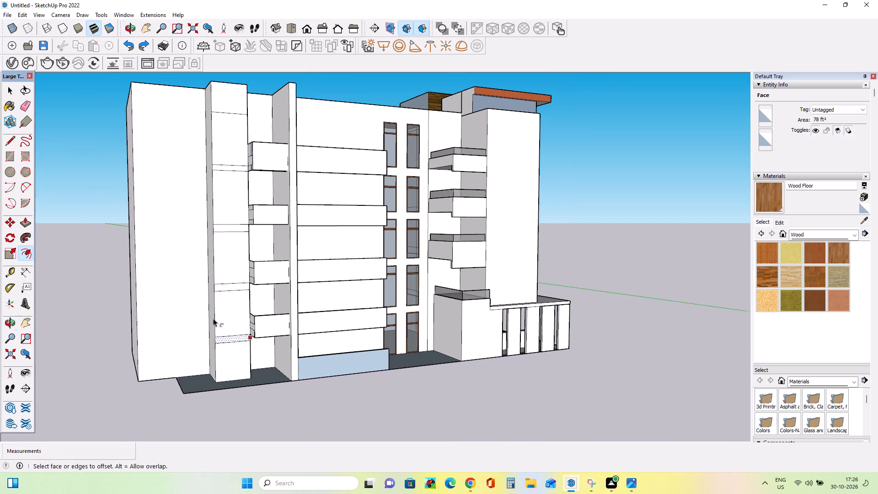
{"action": "left_click", "coordinate": [5, 140]}
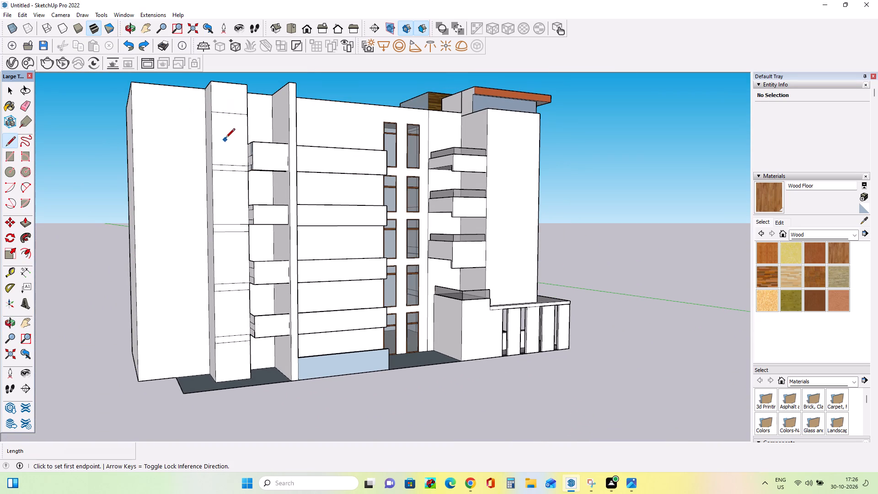
{"action": "scroll", "coordinate": [245, 124], "scroll_direction": "up", "scroll_amount": 2}
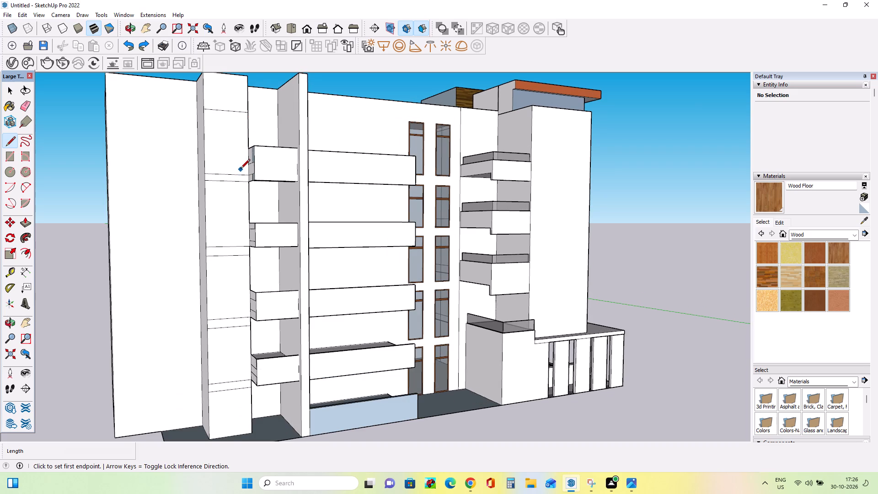
{"action": "middle_click_drag", "start_coordinate": [241, 171], "coordinate": [245, 178]}
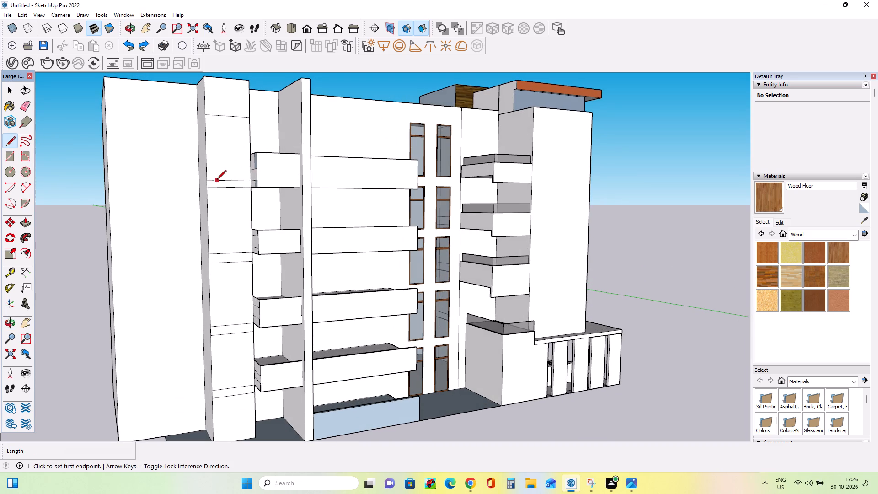
{"action": "left_click", "coordinate": [217, 180]}
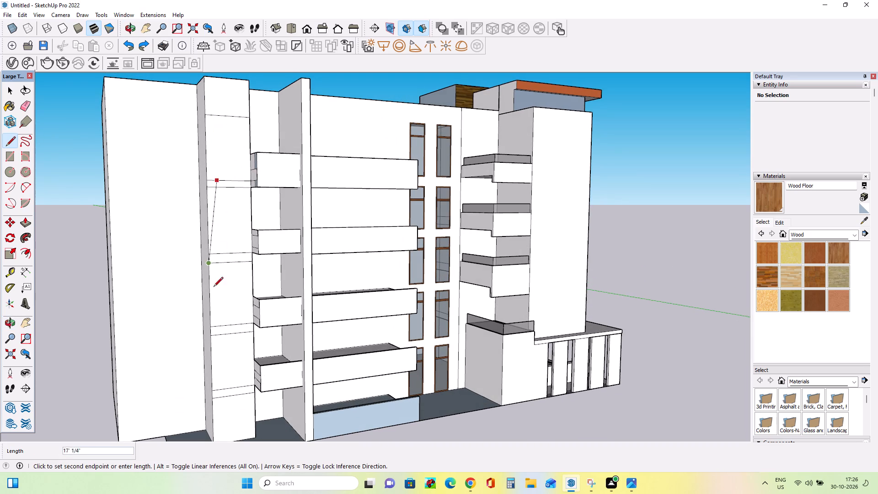
{"action": "scroll", "coordinate": [232, 428], "scroll_direction": "down", "scroll_amount": 6}
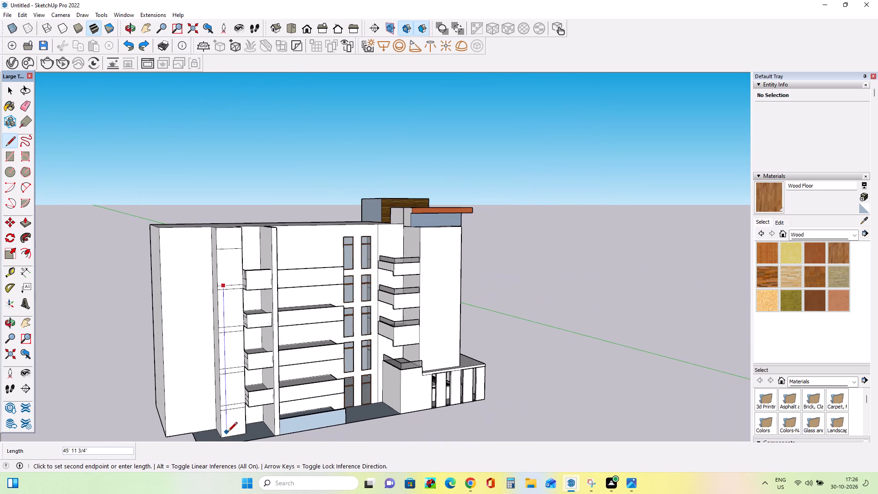
{"action": "scroll", "coordinate": [228, 436], "scroll_direction": "up", "scroll_amount": 3}
{"action": "left_click", "coordinate": [230, 437]}
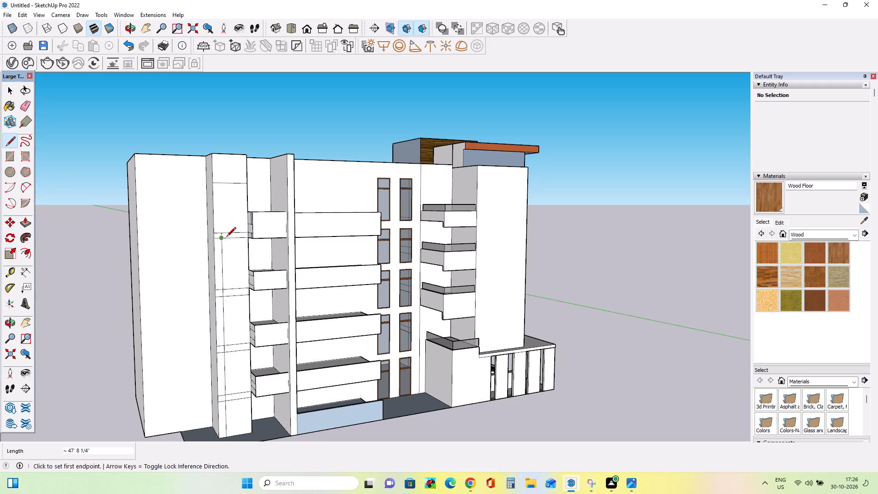
{"action": "left_click", "coordinate": [221, 233]}
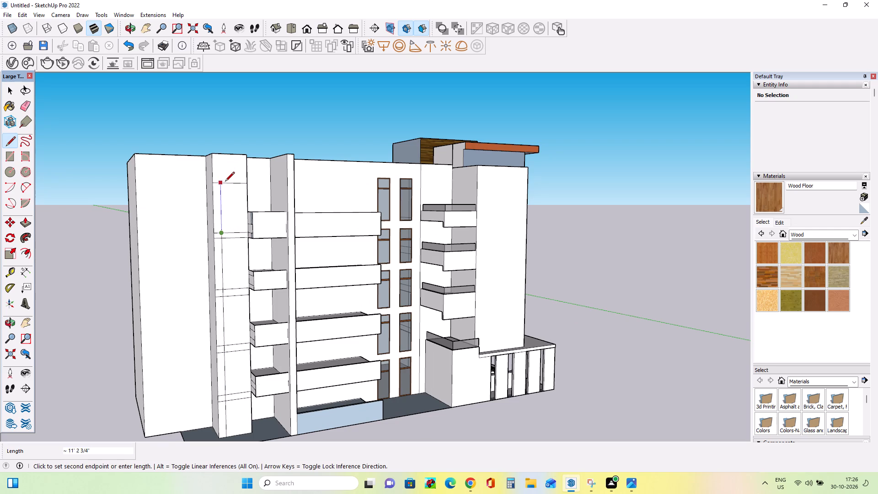
{"action": "left_click", "coordinate": [225, 182]}
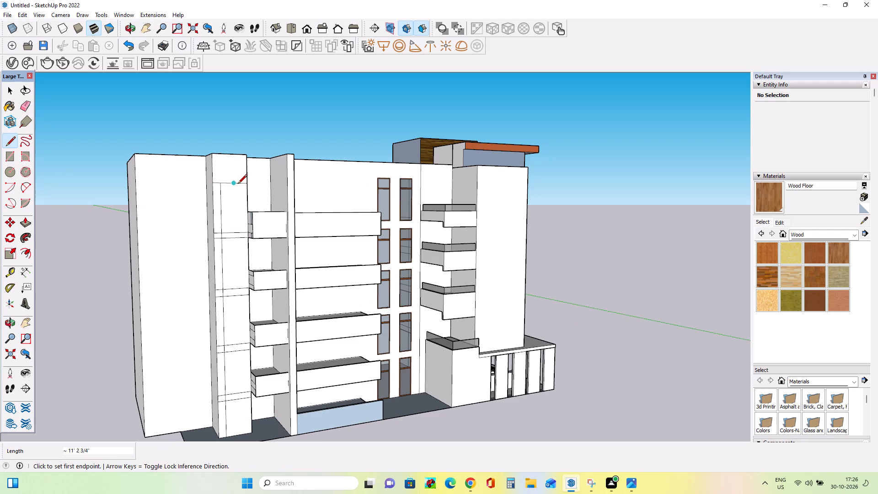
{"action": "left_click", "coordinate": [238, 184]}
{"action": "left_click", "coordinate": [241, 433]}
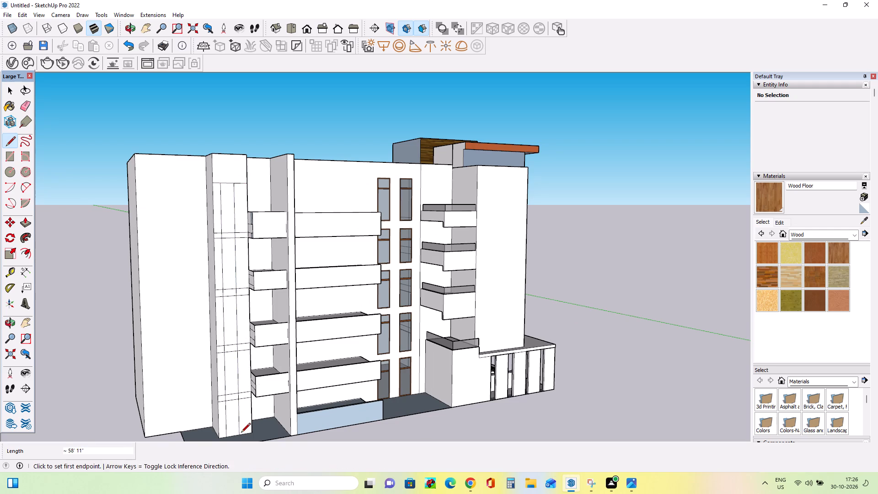
Offset the outlines of the five central panels between the strip's vertical lines inward by about 2" to form window frames.
{"action": "middle_click_drag", "start_coordinate": [280, 404], "coordinate": [225, 378]}
{"action": "scroll", "coordinate": [221, 388], "scroll_direction": "up", "scroll_amount": 3}
{"action": "middle_click_drag", "start_coordinate": [221, 390], "coordinate": [230, 392]}
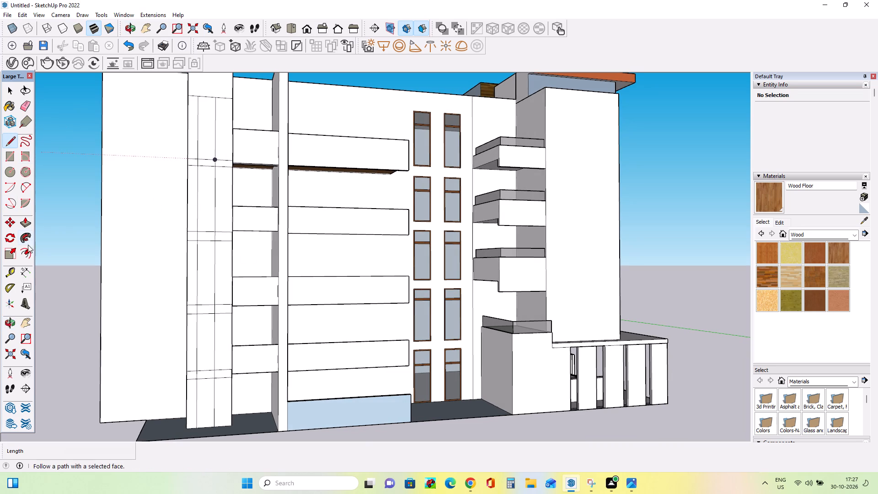
{"action": "left_click", "coordinate": [27, 253]}
{"action": "scroll", "coordinate": [204, 159], "scroll_direction": "up", "scroll_amount": 3}
{"action": "left_click_drag", "start_coordinate": [204, 138], "coordinate": [207, 138]}
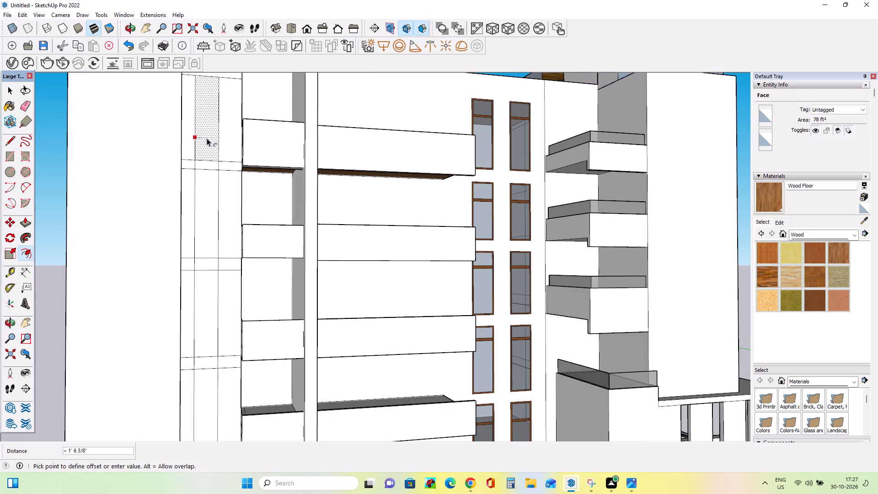
{"action": "left_click_drag", "start_coordinate": [207, 138], "coordinate": [197, 138]}
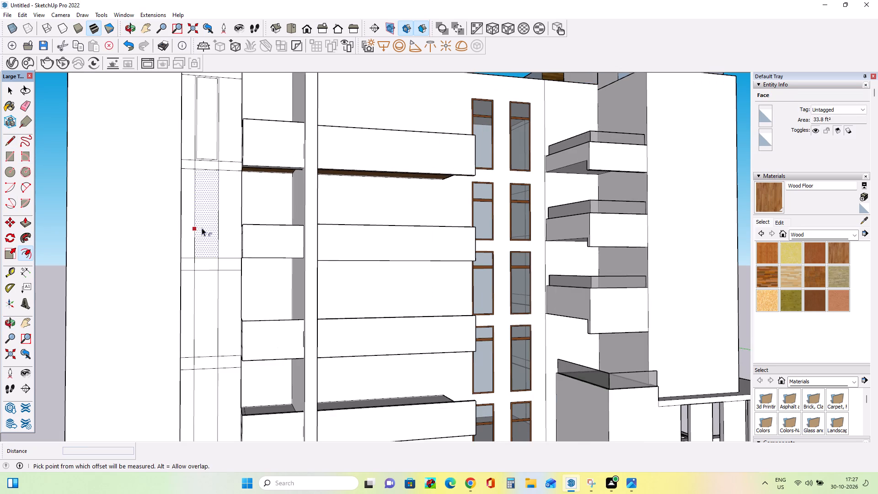
{"action": "left_click_drag", "start_coordinate": [203, 223], "coordinate": [197, 224]}
{"action": "left_click", "coordinate": [197, 309]}
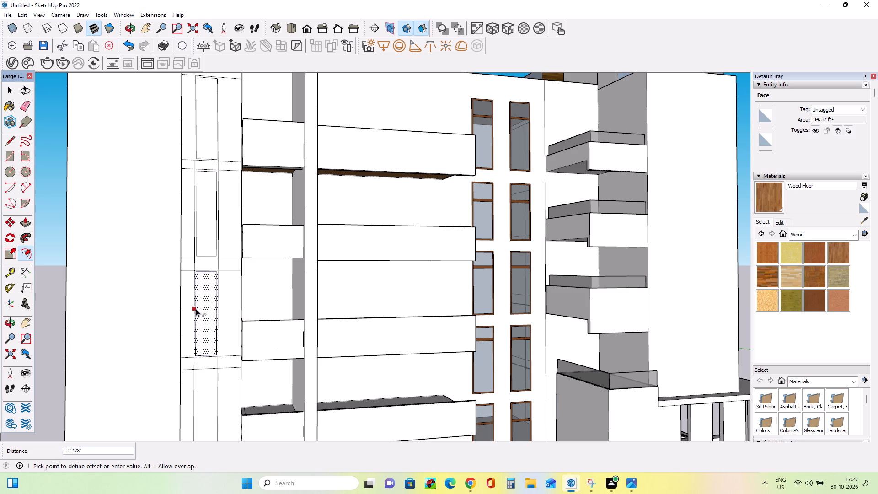
{"action": "scroll", "coordinate": [257, 237], "scroll_direction": "down", "scroll_amount": 6}
{"action": "scroll", "coordinate": [221, 376], "scroll_direction": "up", "scroll_amount": 7}
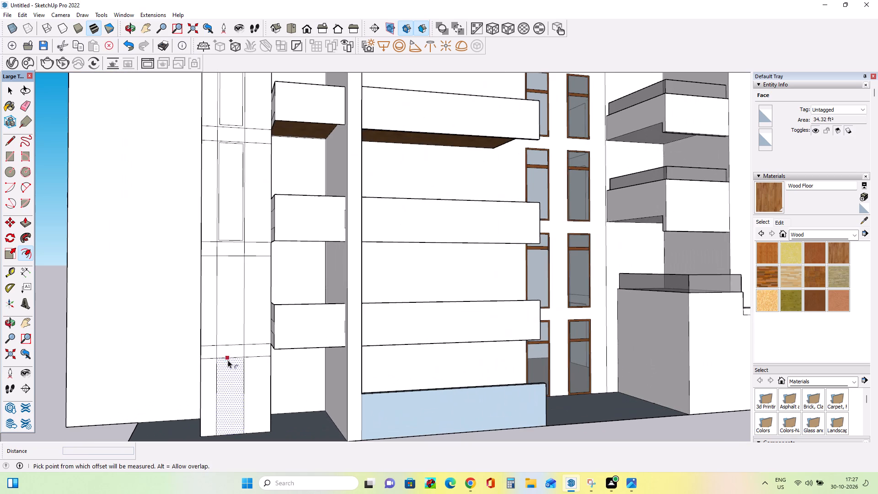
{"action": "left_click_drag", "start_coordinate": [231, 312], "coordinate": [242, 318]}
{"action": "left_click_drag", "start_coordinate": [227, 377], "coordinate": [215, 380]}
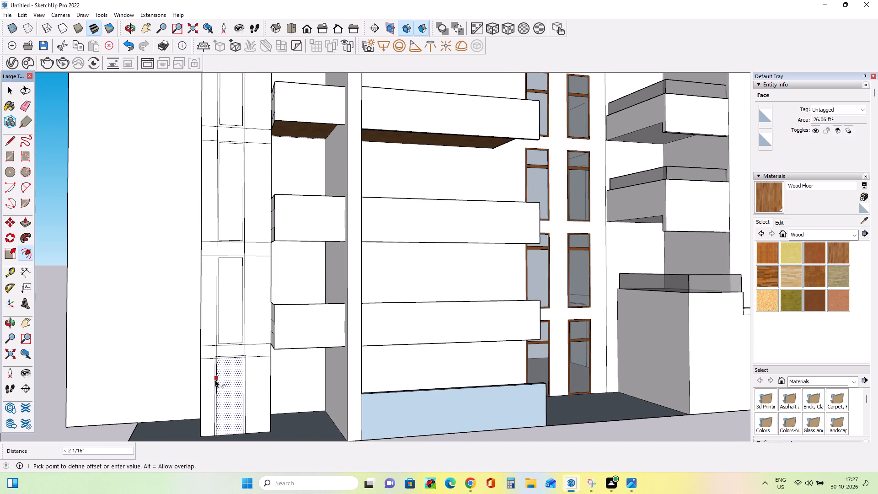
{"action": "left_click_drag", "start_coordinate": [215, 380], "coordinate": [219, 380]}
Draw a rectangle about 5 7/8" by 2' 9 3/4" across the upper part of the topmost window as a transom bar.
{"action": "scroll", "coordinate": [246, 328], "scroll_direction": "down", "scroll_amount": 6}
{"action": "middle_click_drag", "start_coordinate": [265, 345], "coordinate": [278, 381]}
{"action": "scroll", "coordinate": [229, 136], "scroll_direction": "up", "scroll_amount": 3}
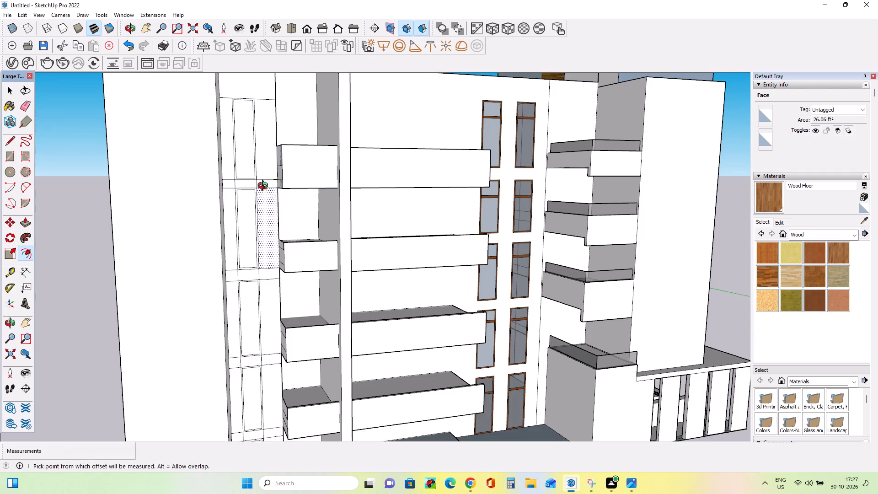
{"action": "middle_click_drag", "start_coordinate": [265, 187], "coordinate": [264, 181]}
{"action": "left_click", "coordinate": [7, 159]}
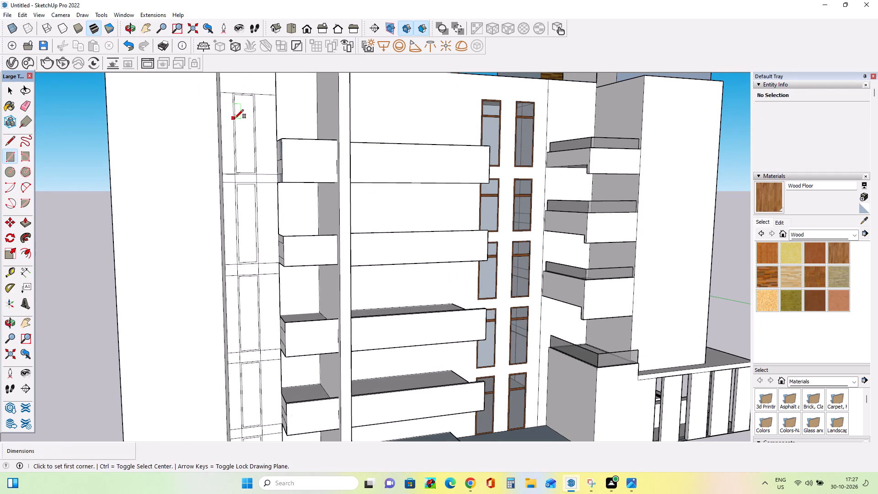
{"action": "left_click", "coordinate": [235, 110]}
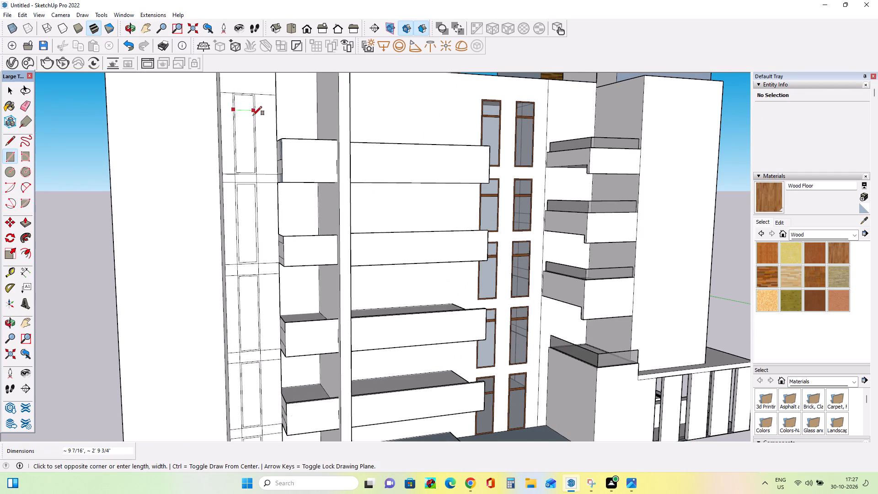
{"action": "scroll", "coordinate": [253, 118], "scroll_direction": "up", "scroll_amount": 3}
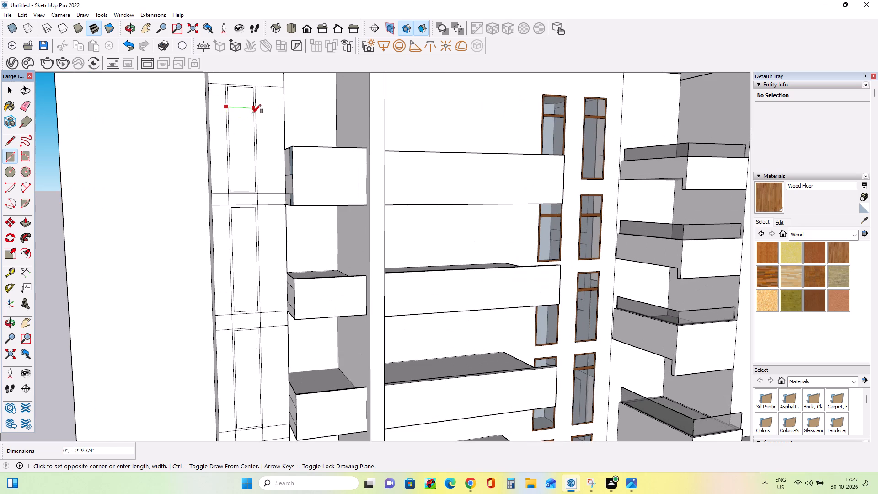
{"action": "scroll", "coordinate": [253, 114], "scroll_direction": "up", "scroll_amount": 3}
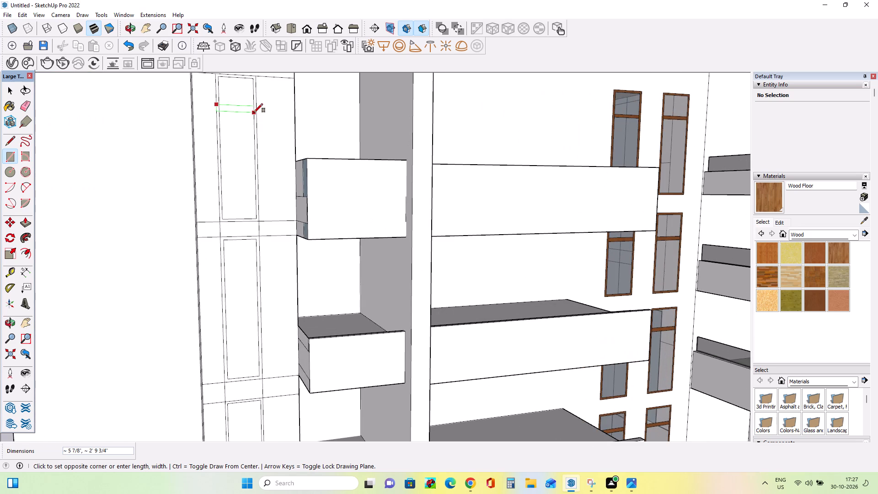
{"action": "left_click", "coordinate": [254, 113]}
{"action": "scroll", "coordinate": [247, 121], "scroll_direction": "down", "scroll_amount": 8}
{"action": "scroll", "coordinate": [247, 144], "scroll_direction": "up", "scroll_amount": 1}
{"action": "scroll", "coordinate": [247, 145], "scroll_direction": "down", "scroll_amount": 7}
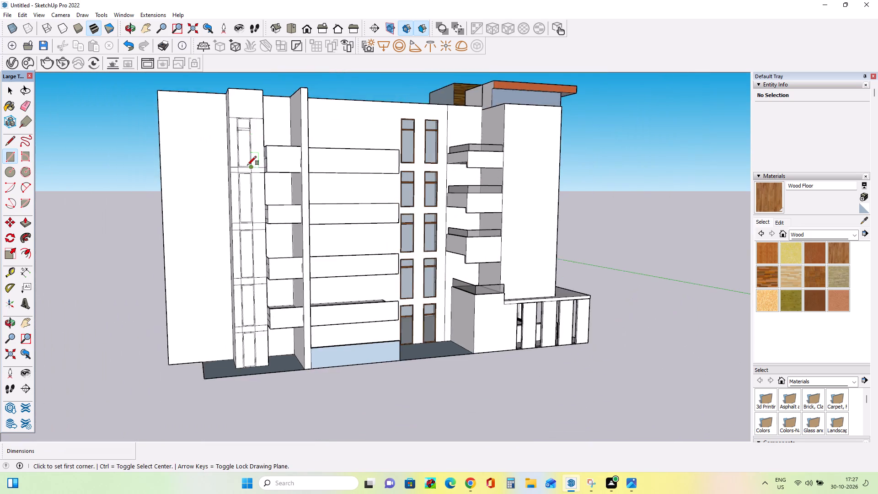
{"action": "scroll", "coordinate": [247, 165], "scroll_direction": "down", "scroll_amount": 4}
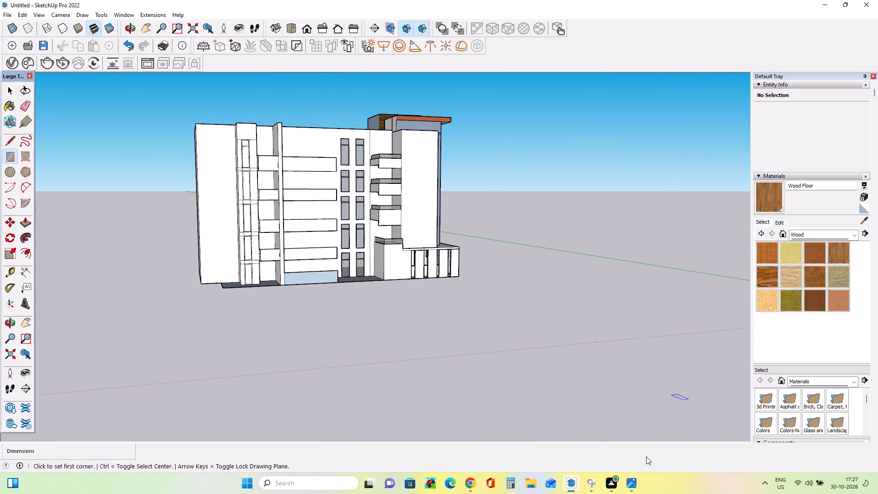
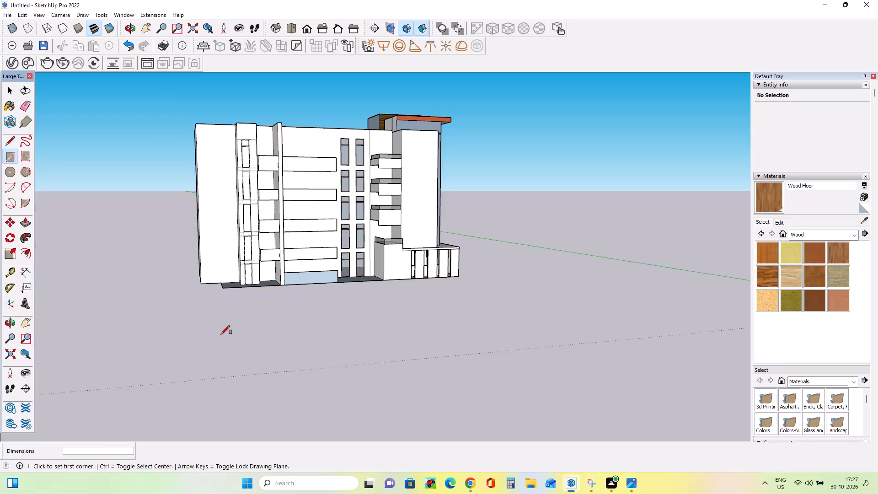
Draw a transom bar rectangle about 6 3/16" by 2' 6 1/4" across the upper part of the second window from the top.
{"action": "scroll", "coordinate": [248, 171], "scroll_direction": "up", "scroll_amount": 9}
{"action": "scroll", "coordinate": [263, 229], "scroll_direction": "up", "scroll_amount": 2}
{"action": "middle_click_drag", "start_coordinate": [263, 229], "coordinate": [265, 216]}
{"action": "scroll", "coordinate": [227, 191], "scroll_direction": "up", "scroll_amount": 3}
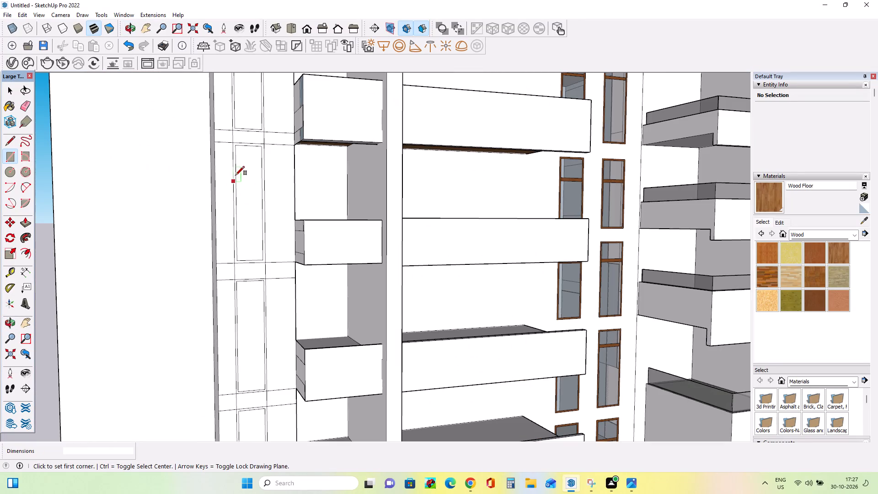
{"action": "left_click", "coordinate": [237, 166]}
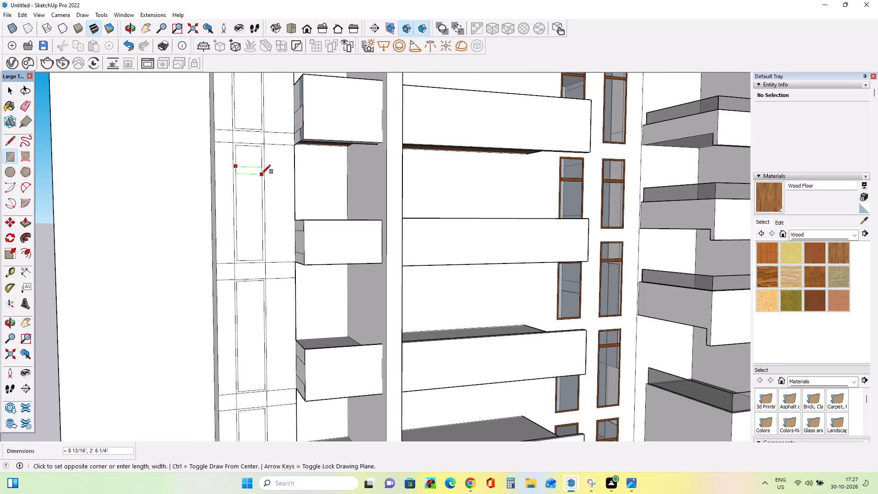
{"action": "scroll", "coordinate": [262, 174], "scroll_direction": "up", "scroll_amount": 3}
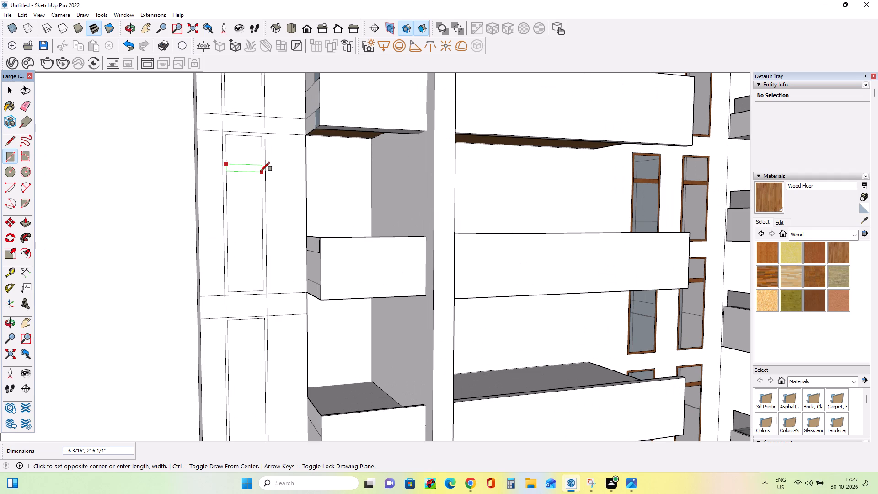
{"action": "left_click", "coordinate": [261, 171]}
Draw a transom bar rectangle about 2' 10" by 6 5/16" across the upper part of the third window from the top.
{"action": "scroll", "coordinate": [257, 213], "scroll_direction": "down", "scroll_amount": 8}
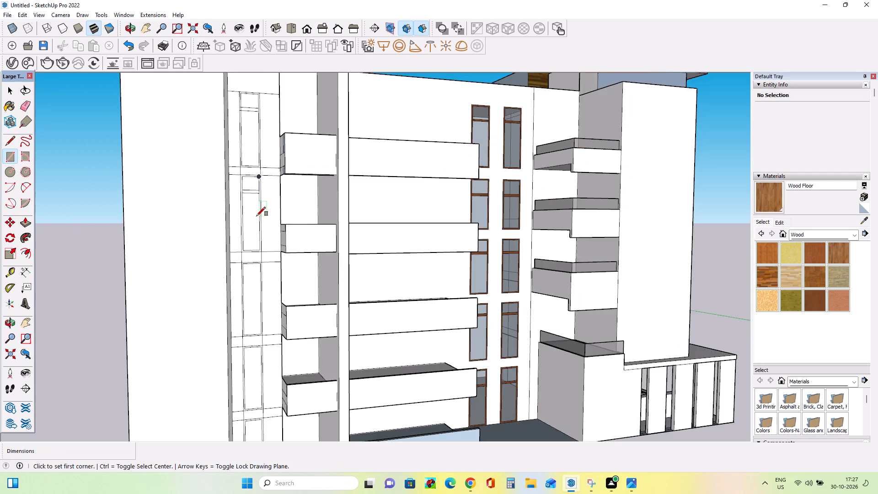
{"action": "scroll", "coordinate": [257, 216], "scroll_direction": "down", "scroll_amount": 4}
{"action": "scroll", "coordinate": [281, 309], "scroll_direction": "up", "scroll_amount": 7}
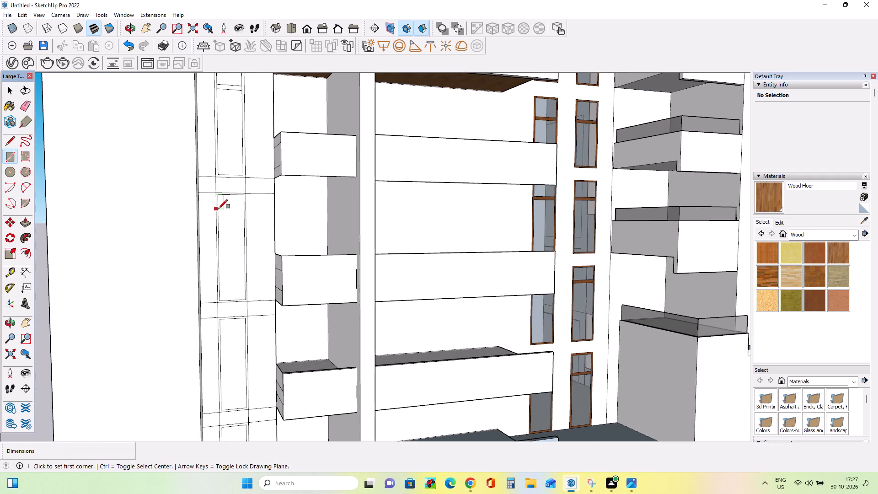
{"action": "left_click", "coordinate": [219, 208]}
{"action": "scroll", "coordinate": [244, 218], "scroll_direction": "up", "scroll_amount": 3}
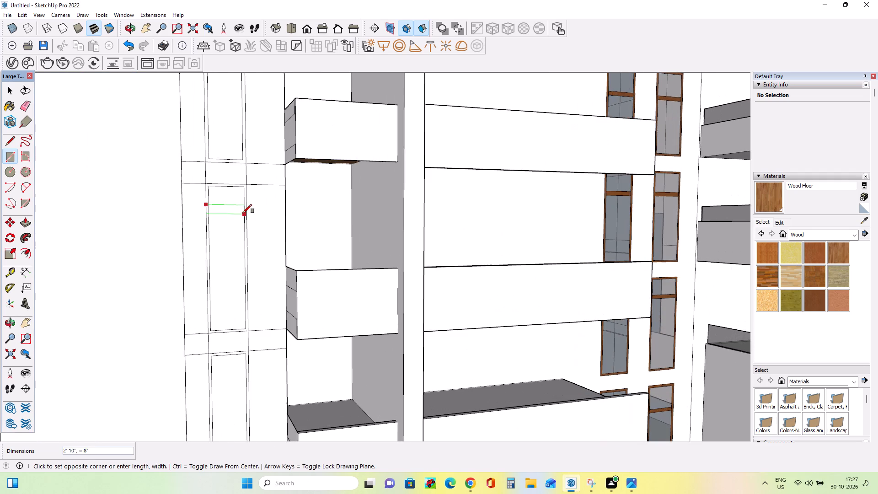
{"action": "scroll", "coordinate": [243, 212], "scroll_direction": "up", "scroll_amount": 2}
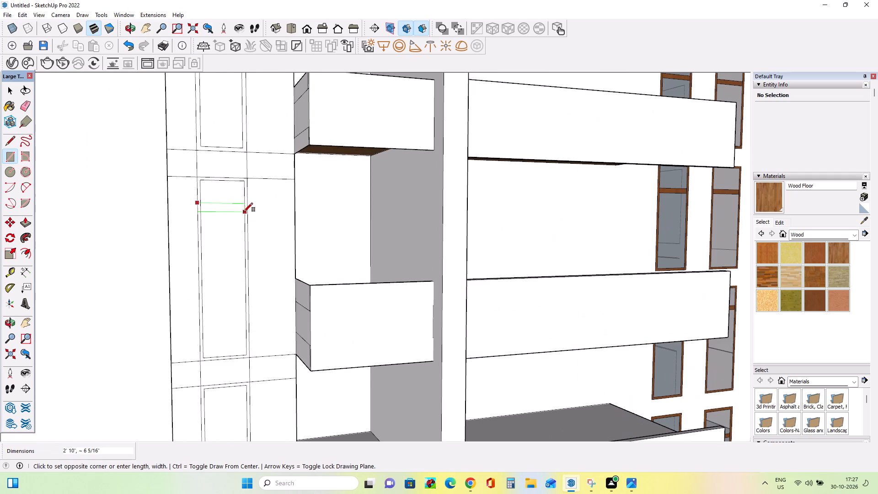
{"action": "left_click", "coordinate": [245, 210]}
Draw a transom bar rectangle about 6 5/8" by 2' 7 3/8" across the upper part of the fourth window from the top.
{"action": "scroll", "coordinate": [225, 270], "scroll_direction": "down", "scroll_amount": 15}
{"action": "scroll", "coordinate": [226, 308], "scroll_direction": "up", "scroll_amount": 11}
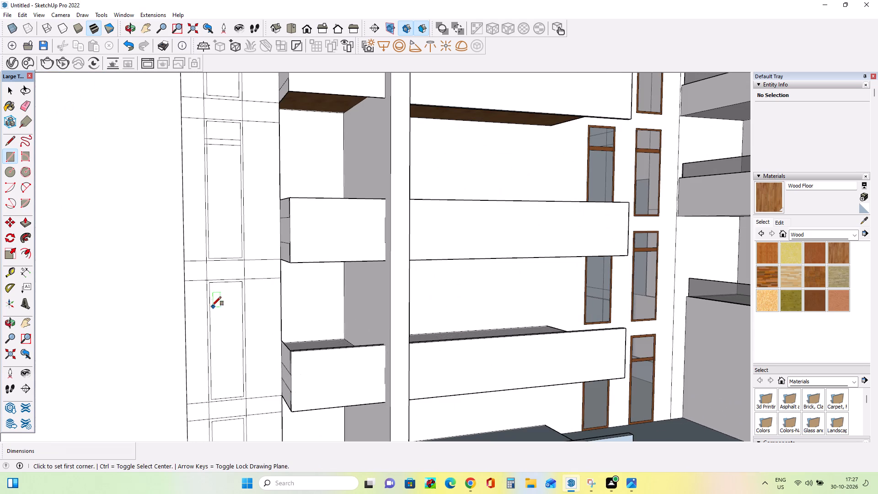
{"action": "left_click", "coordinate": [211, 296]}
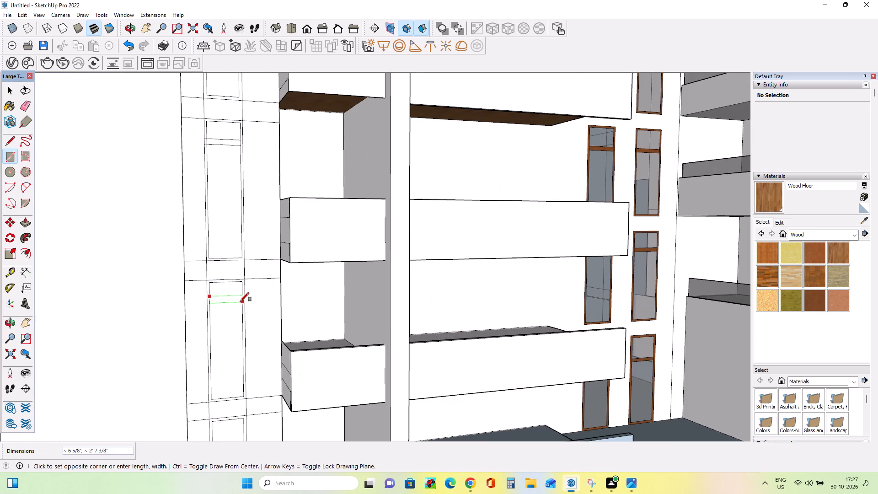
{"action": "left_click", "coordinate": [240, 301]}
Draw a transom bar rectangle about 7 7/16" by 2' 9 7/16" across the upper part of the lowest window in the strip.
{"action": "scroll", "coordinate": [224, 285], "scroll_direction": "down", "scroll_amount": 3}
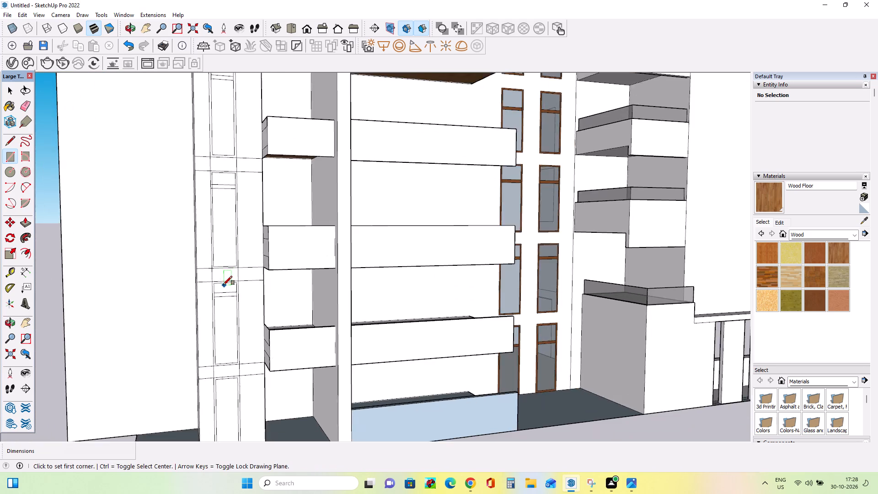
{"action": "scroll", "coordinate": [223, 285], "scroll_direction": "down", "scroll_amount": 11}
{"action": "scroll", "coordinate": [223, 385], "scroll_direction": "up", "scroll_amount": 4}
{"action": "scroll", "coordinate": [209, 321], "scroll_direction": "up", "scroll_amount": 9}
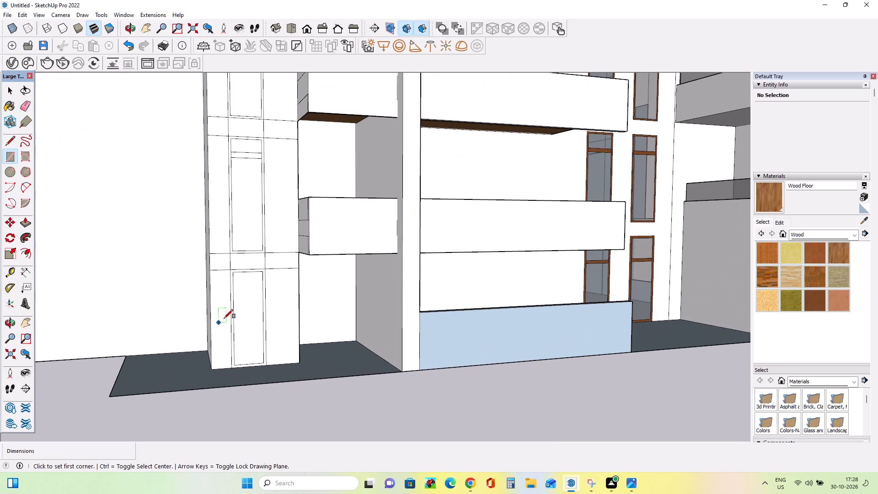
{"action": "left_click", "coordinate": [233, 289]}
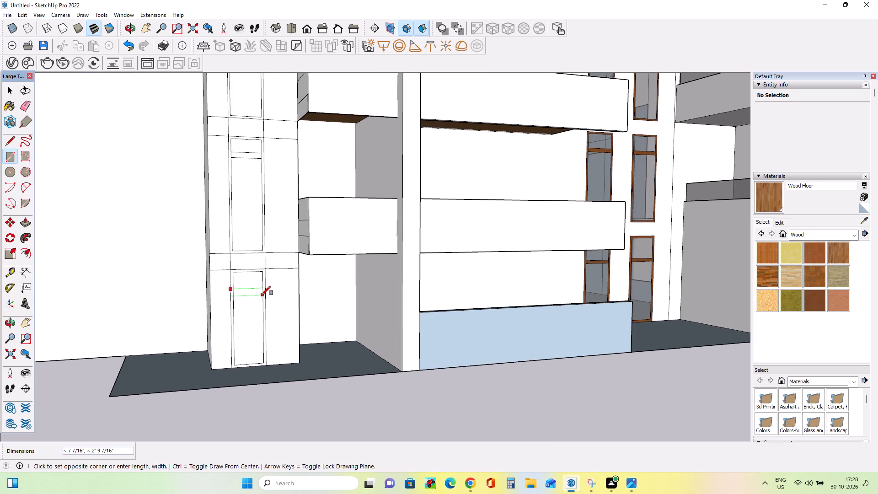
{"action": "left_click", "coordinate": [262, 294]}
Erase the leftover cross-line segments on both sides of the topmost window's head on the projecting strip.
{"action": "scroll", "coordinate": [268, 343], "scroll_direction": "down", "scroll_amount": 10}
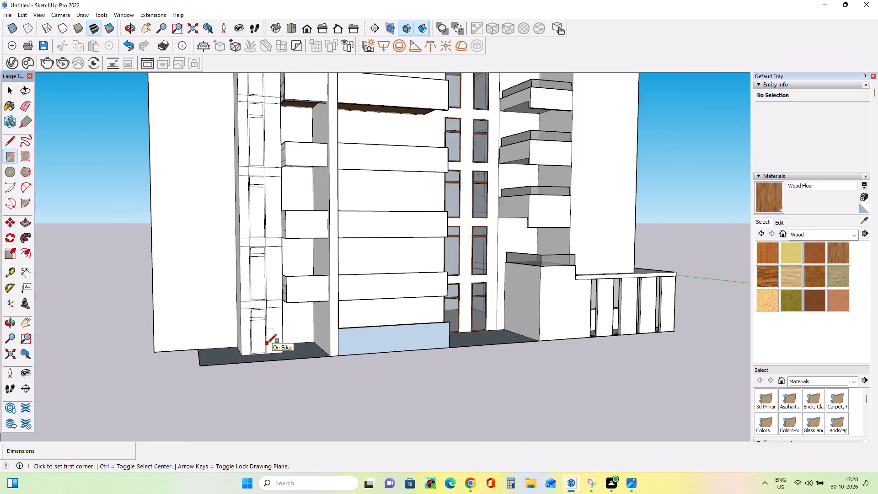
{"action": "scroll", "coordinate": [268, 343], "scroll_direction": "down", "scroll_amount": 4}
{"action": "scroll", "coordinate": [267, 121], "scroll_direction": "up", "scroll_amount": 8}
{"action": "scroll", "coordinate": [281, 179], "scroll_direction": "down", "scroll_amount": 4}
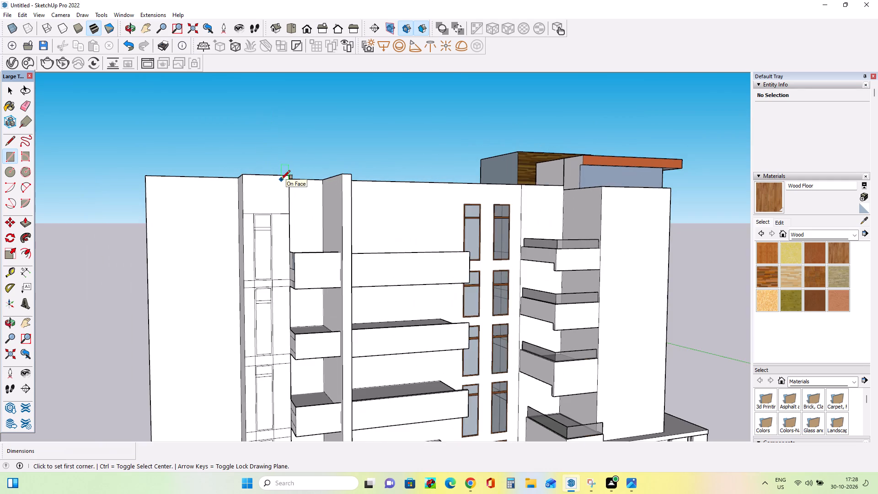
{"action": "scroll", "coordinate": [292, 183], "scroll_direction": "down", "scroll_amount": 6}
{"action": "middle_click_drag", "start_coordinate": [331, 288], "coordinate": [348, 265]}
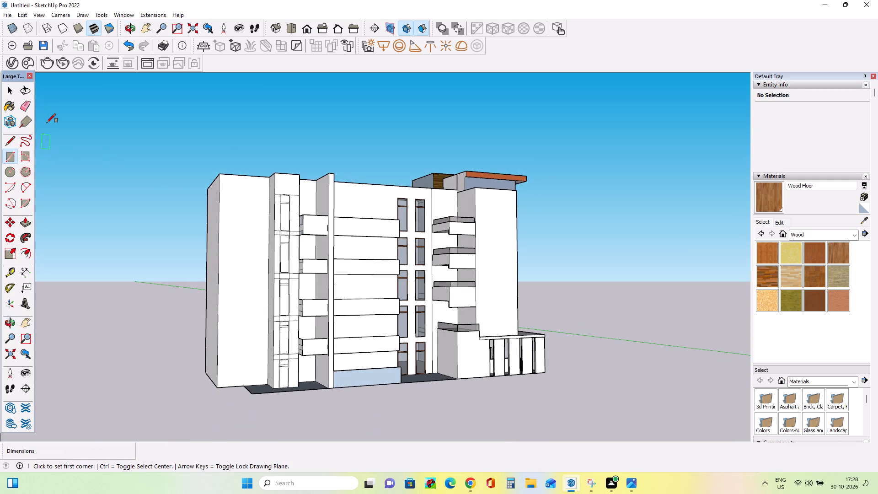
{"action": "left_click", "coordinate": [27, 100]}
{"action": "scroll", "coordinate": [271, 186], "scroll_direction": "up", "scroll_amount": 8}
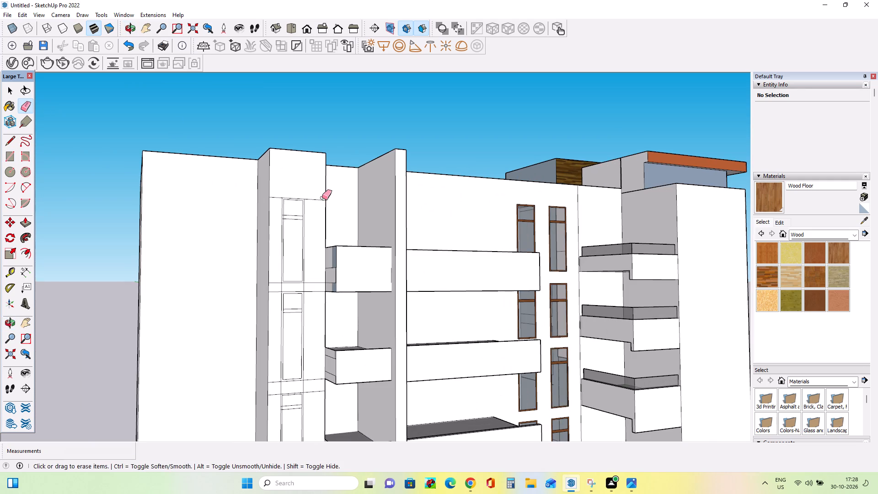
{"action": "left_click_drag", "start_coordinate": [321, 194], "coordinate": [315, 209]}
{"action": "left_click_drag", "start_coordinate": [281, 195], "coordinate": [276, 202]}
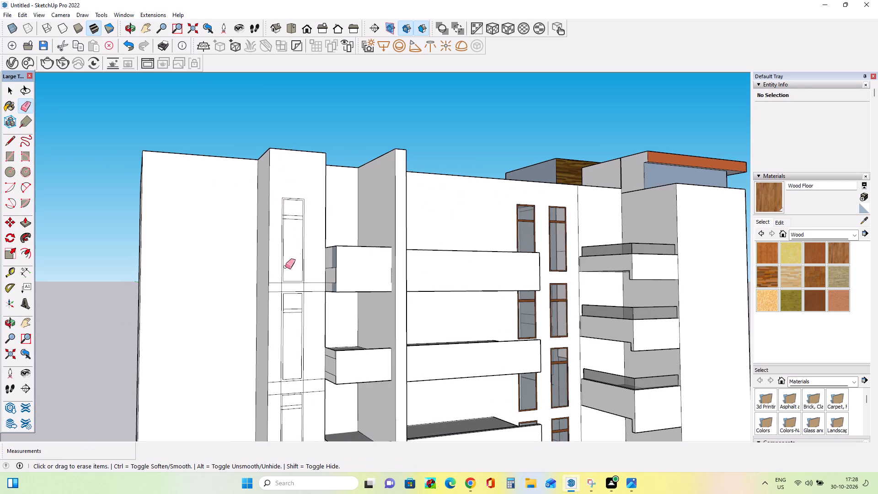
Erase the two cross-line segments between the top two windows on the side away from the balconies.
{"action": "scroll", "coordinate": [281, 301], "scroll_direction": "up", "scroll_amount": 5}
{"action": "left_click_drag", "start_coordinate": [276, 270], "coordinate": [275, 291]}
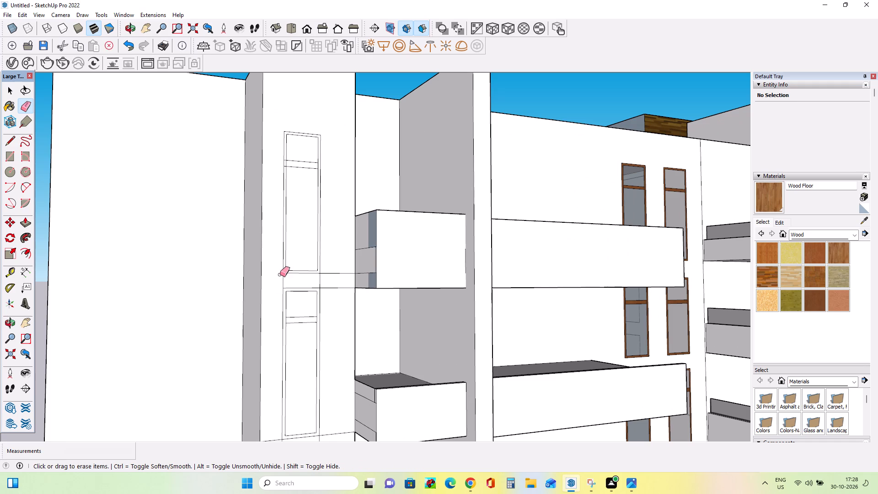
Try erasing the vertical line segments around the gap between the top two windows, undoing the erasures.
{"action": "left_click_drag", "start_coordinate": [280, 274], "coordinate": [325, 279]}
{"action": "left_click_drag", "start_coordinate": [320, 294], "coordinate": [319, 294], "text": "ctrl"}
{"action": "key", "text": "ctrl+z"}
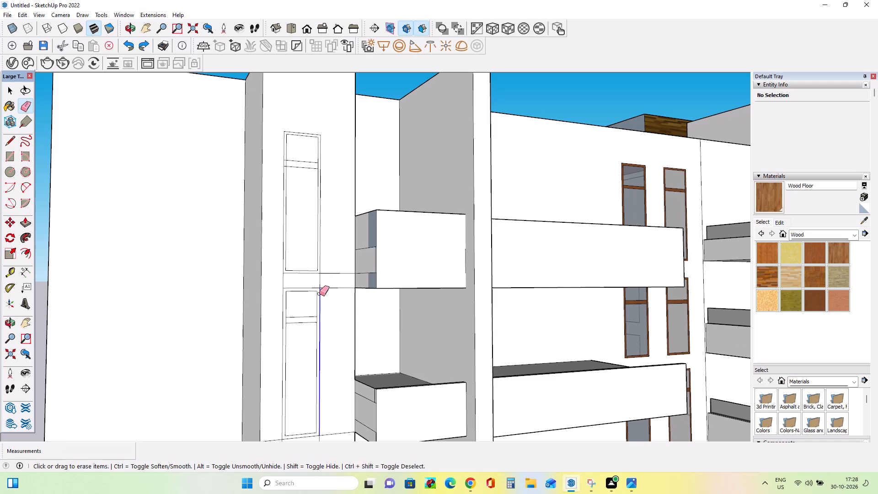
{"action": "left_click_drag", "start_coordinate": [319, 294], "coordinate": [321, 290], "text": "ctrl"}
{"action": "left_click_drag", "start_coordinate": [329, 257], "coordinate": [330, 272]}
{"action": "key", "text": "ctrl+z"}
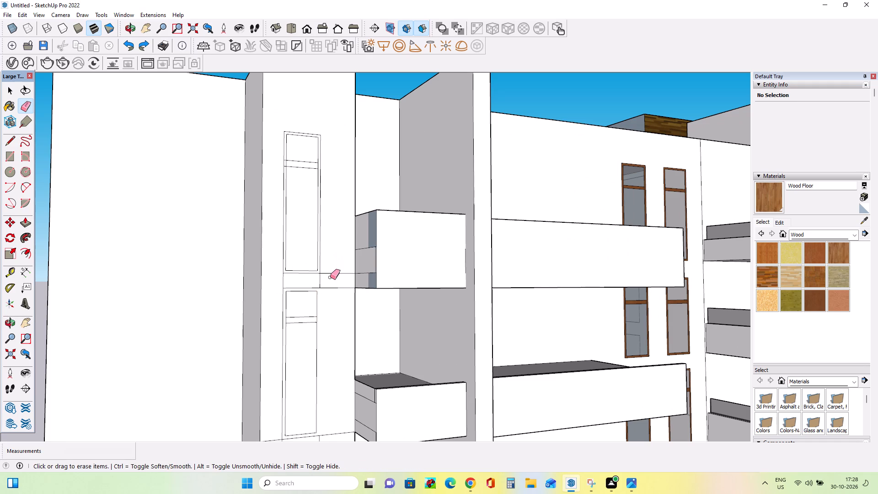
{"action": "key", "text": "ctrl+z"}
Erase the balcony-side cross-line segments and both vertical connecting segments between the top two windows.
{"action": "left_click_drag", "start_coordinate": [339, 271], "coordinate": [340, 294]}
{"action": "left_click_drag", "start_coordinate": [319, 280], "coordinate": [325, 280]}
{"action": "left_click_drag", "start_coordinate": [278, 281], "coordinate": [289, 283]}
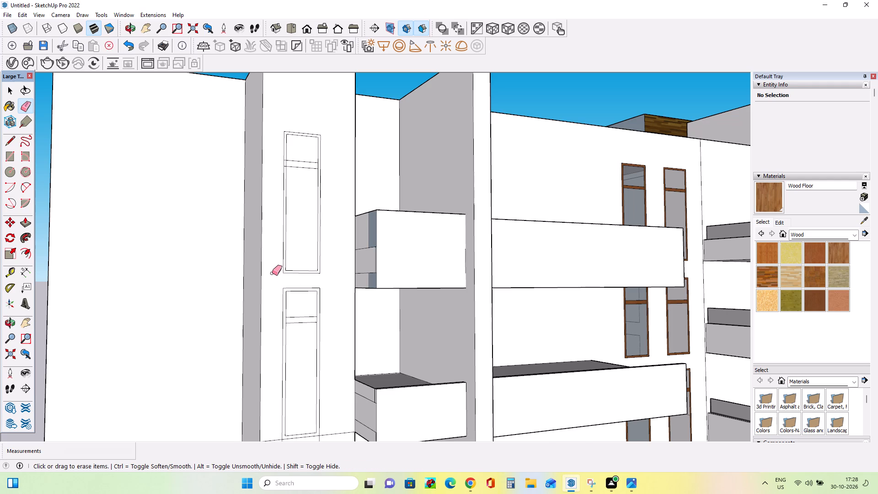
Erase the cross-line segments and vertical connecting segments between the second and third windows from the top.
{"action": "scroll", "coordinate": [272, 273], "scroll_direction": "down", "scroll_amount": 11}
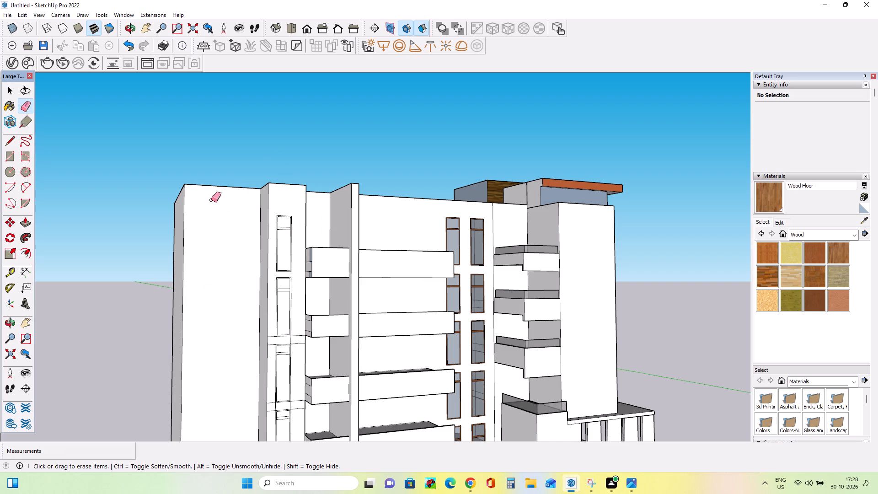
{"action": "scroll", "coordinate": [287, 352], "scroll_direction": "up", "scroll_amount": 8}
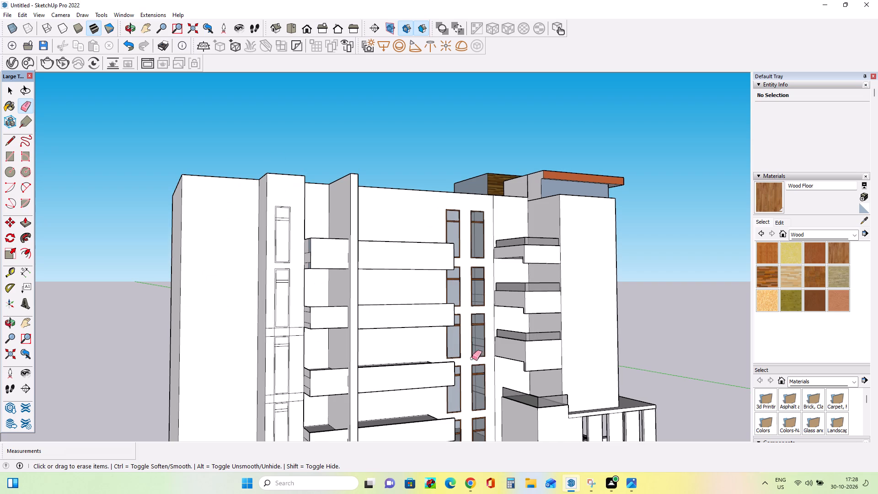
{"action": "scroll", "coordinate": [339, 349], "scroll_direction": "up", "scroll_amount": 3}
{"action": "scroll", "coordinate": [278, 328], "scroll_direction": "up", "scroll_amount": 4}
{"action": "left_click_drag", "start_coordinate": [290, 340], "coordinate": [292, 305]}
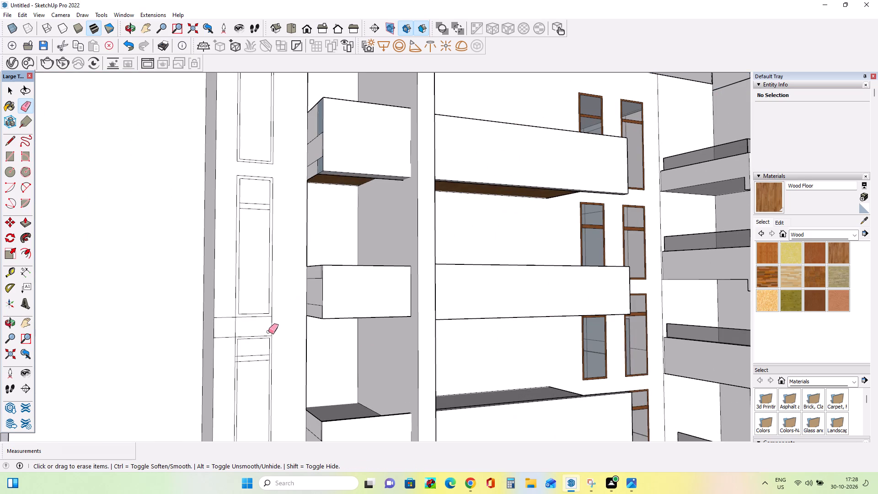
{"action": "left_click_drag", "start_coordinate": [268, 332], "coordinate": [280, 329]}
{"action": "left_click_drag", "start_coordinate": [227, 315], "coordinate": [219, 347]}
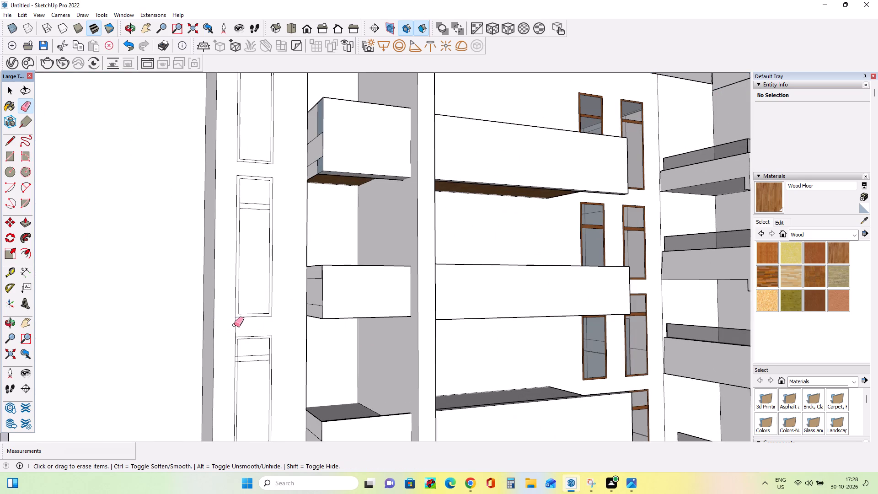
{"action": "left_click_drag", "start_coordinate": [234, 324], "coordinate": [250, 323]}
Erase the cross-line and vertical connecting segments between the third and fourth windows, undoing the accidental removal of the strip's face.
{"action": "scroll", "coordinate": [260, 284], "scroll_direction": "down", "scroll_amount": 13}
{"action": "scroll", "coordinate": [279, 400], "scroll_direction": "up", "scroll_amount": 6}
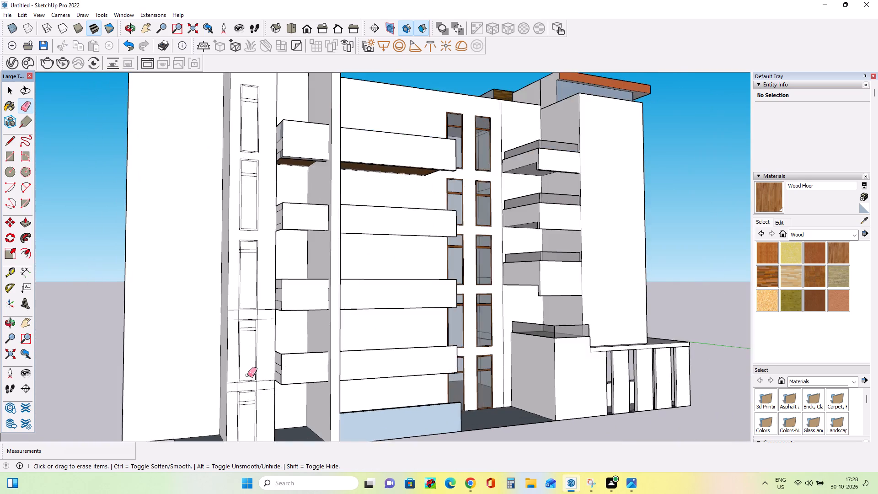
{"action": "scroll", "coordinate": [247, 375], "scroll_direction": "up", "scroll_amount": 8}
{"action": "left_click_drag", "start_coordinate": [288, 217], "coordinate": [285, 260]}
{"action": "left_click_drag", "start_coordinate": [262, 231], "coordinate": [282, 235]}
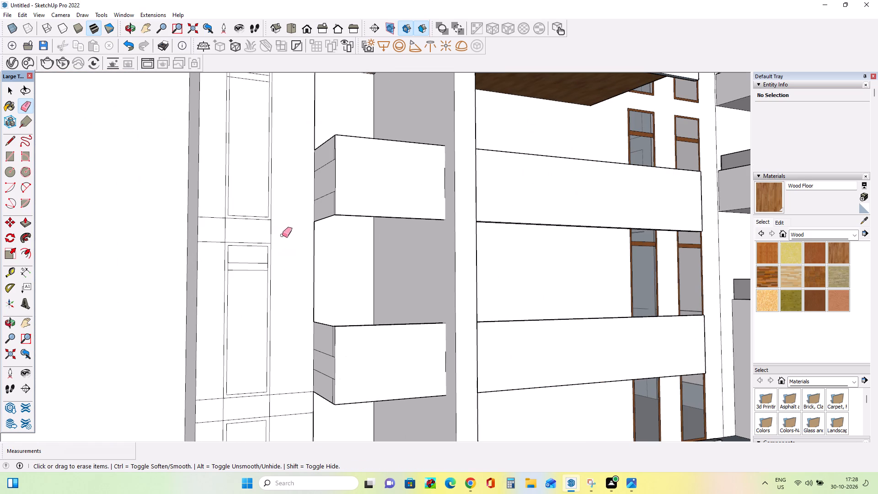
{"action": "left_click_drag", "start_coordinate": [282, 235], "coordinate": [284, 236]}
{"action": "left_click_drag", "start_coordinate": [210, 205], "coordinate": [198, 271]}
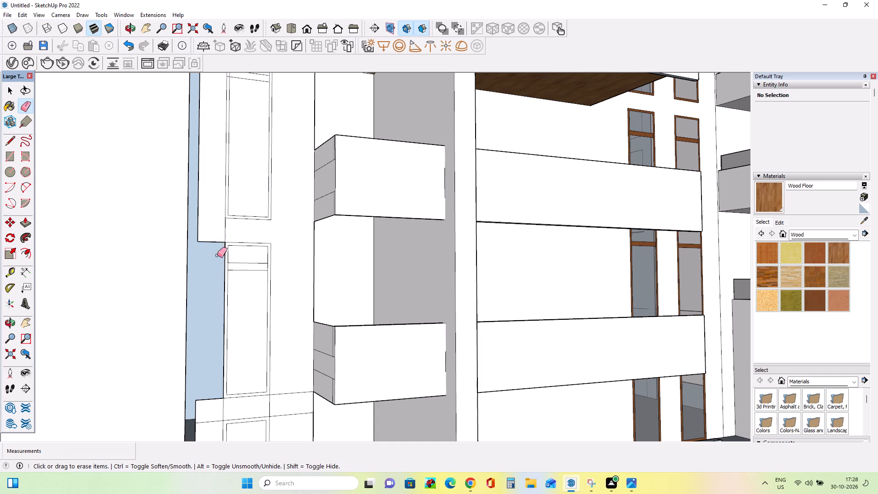
{"action": "key", "text": "ctrl+z"}
{"action": "left_click_drag", "start_coordinate": [208, 209], "coordinate": [209, 256]}
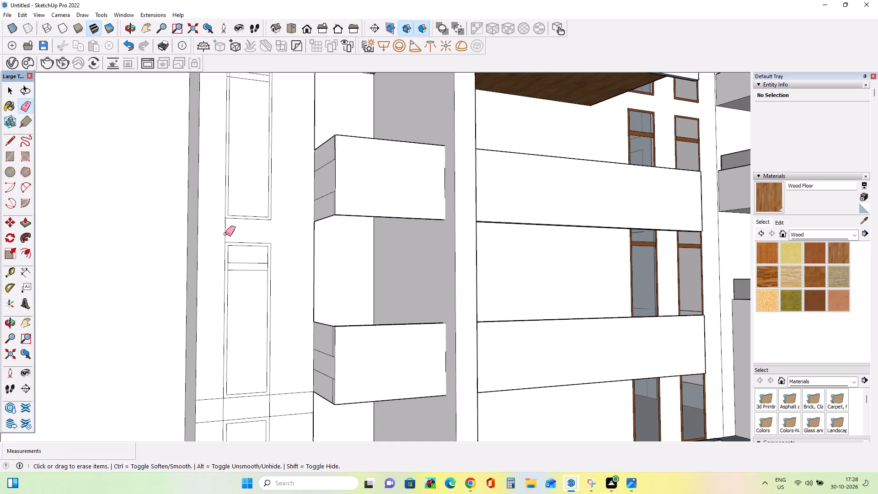
{"action": "left_click_drag", "start_coordinate": [224, 230], "coordinate": [237, 231]}
Erase the cross-line segments and vertical connecting segments between the fourth and lowest windows of the strip.
{"action": "scroll", "coordinate": [266, 236], "scroll_direction": "down", "scroll_amount": 8}
{"action": "scroll", "coordinate": [267, 373], "scroll_direction": "up", "scroll_amount": 6}
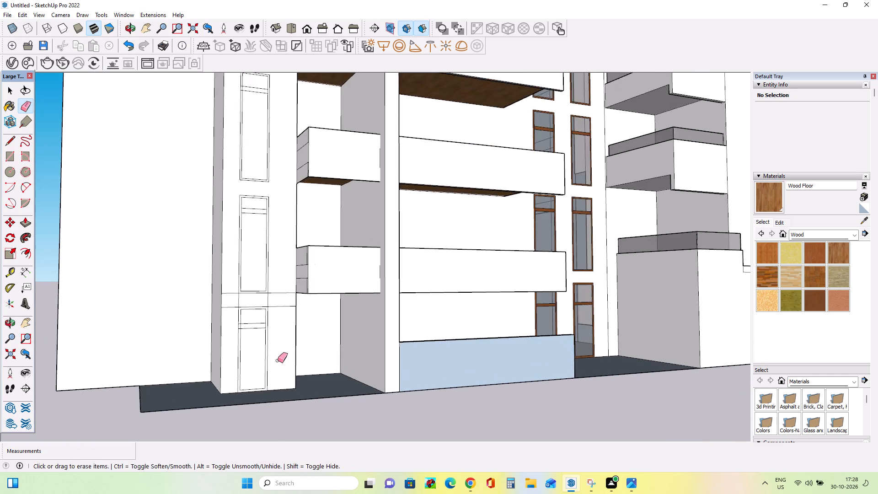
{"action": "scroll", "coordinate": [278, 360], "scroll_direction": "up", "scroll_amount": 3}
{"action": "left_click_drag", "start_coordinate": [288, 279], "coordinate": [287, 222]}
{"action": "left_click_drag", "start_coordinate": [262, 239], "coordinate": [270, 243]}
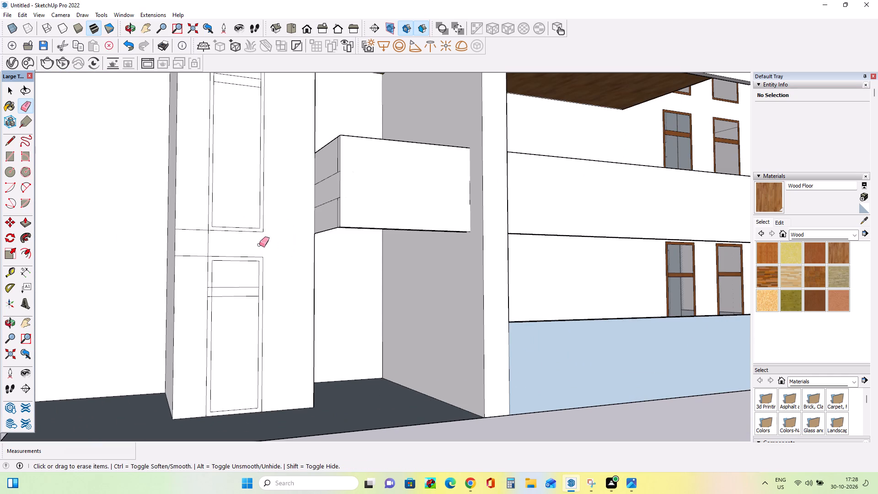
{"action": "left_click_drag", "start_coordinate": [193, 229], "coordinate": [186, 271]}
{"action": "left_click_drag", "start_coordinate": [199, 247], "coordinate": [222, 244]}
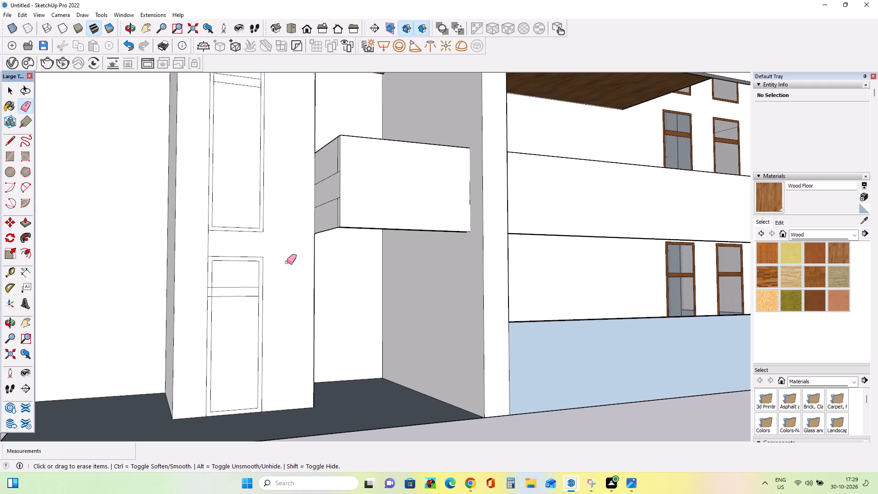
{"action": "left_click_drag", "start_coordinate": [204, 242], "coordinate": [219, 244]}
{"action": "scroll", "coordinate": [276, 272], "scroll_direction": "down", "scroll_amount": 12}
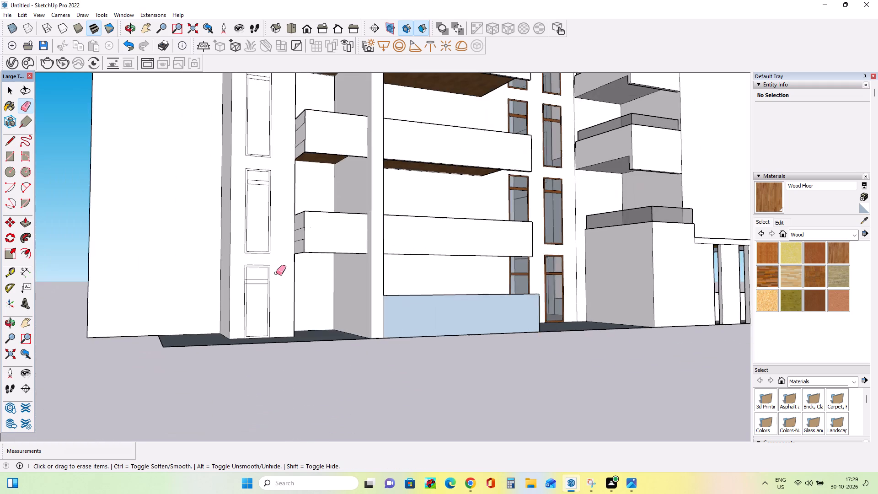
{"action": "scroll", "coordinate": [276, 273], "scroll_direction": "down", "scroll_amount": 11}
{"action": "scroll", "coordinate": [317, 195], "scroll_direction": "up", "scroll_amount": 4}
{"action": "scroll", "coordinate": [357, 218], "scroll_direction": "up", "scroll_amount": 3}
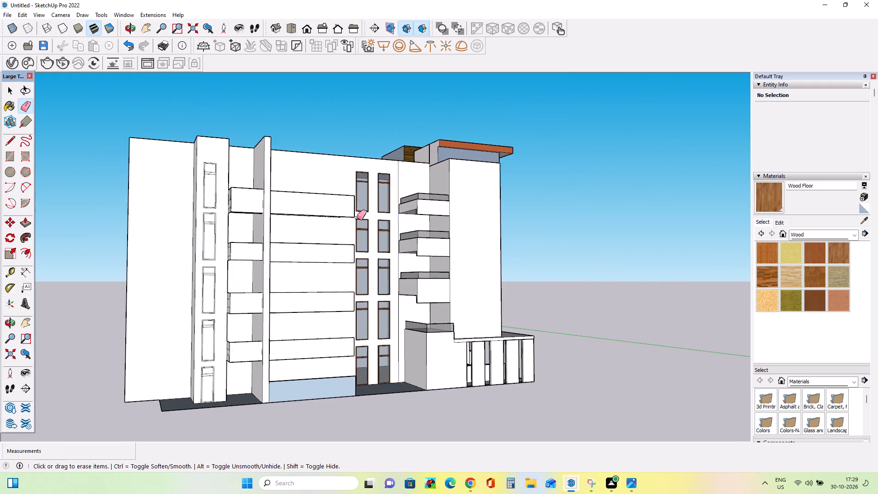
Paint the frame and transom bar of the projecting strip's top window with Wood Veneer 01 from the in-model materials.
{"action": "middle_click_drag", "start_coordinate": [352, 224], "coordinate": [228, 242]}
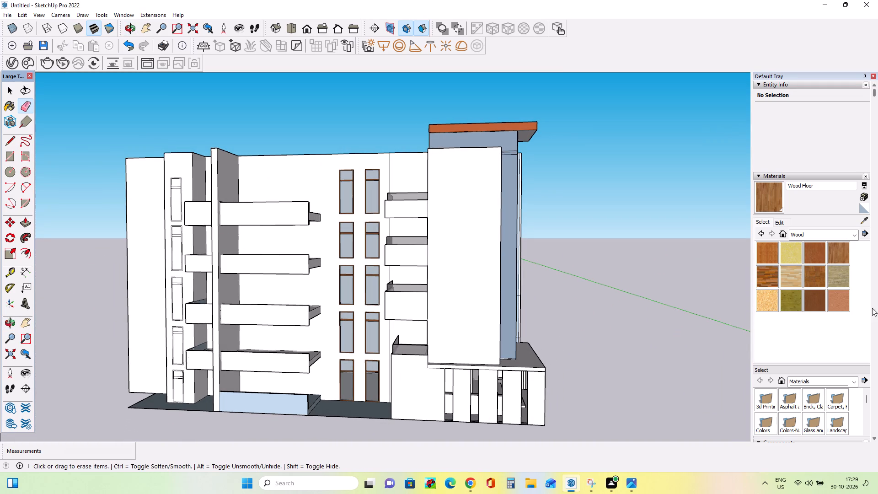
{"action": "left_click", "coordinate": [809, 232]}
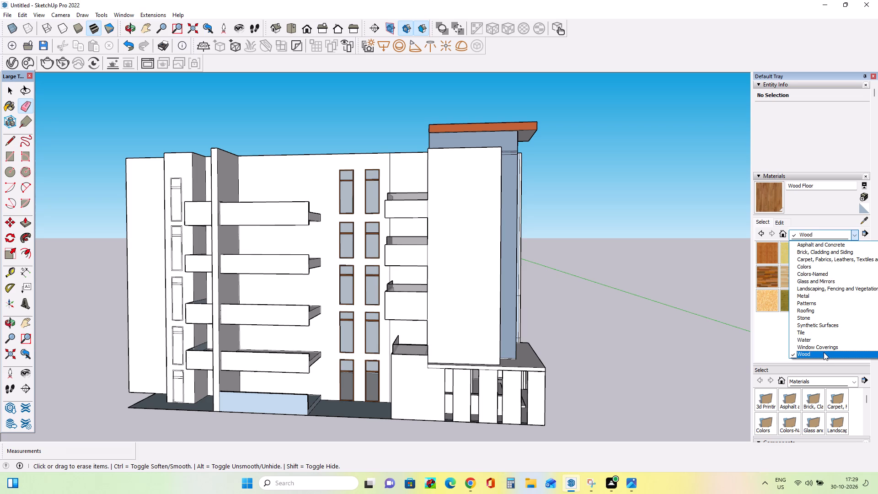
{"action": "scroll", "coordinate": [819, 261], "scroll_direction": "up", "scroll_amount": 7}
{"action": "left_click", "coordinate": [816, 241]}
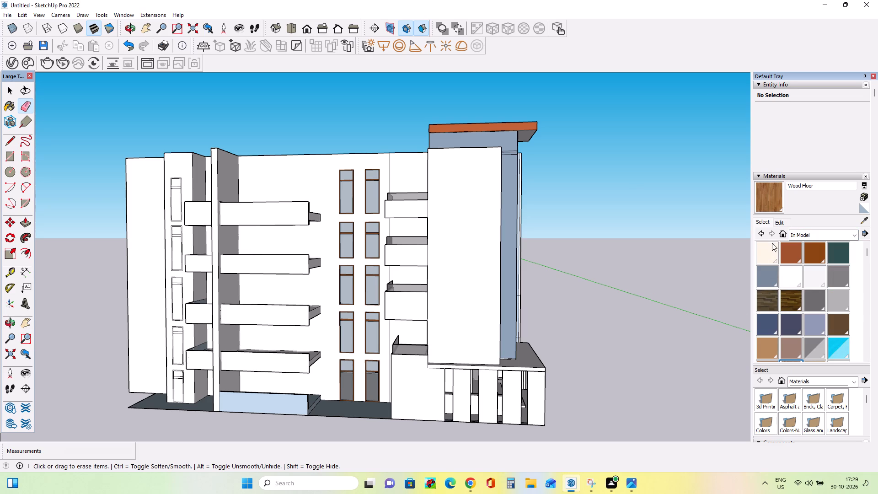
{"action": "scroll", "coordinate": [808, 280], "scroll_direction": "down", "scroll_amount": 2}
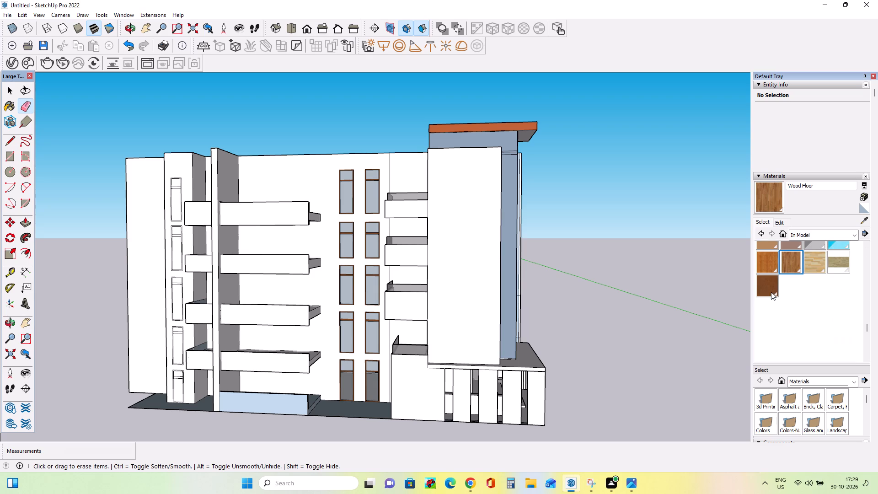
{"action": "left_click", "coordinate": [763, 288]}
{"action": "scroll", "coordinate": [141, 198], "scroll_direction": "up", "scroll_amount": 4}
{"action": "scroll", "coordinate": [182, 175], "scroll_direction": "up", "scroll_amount": 5}
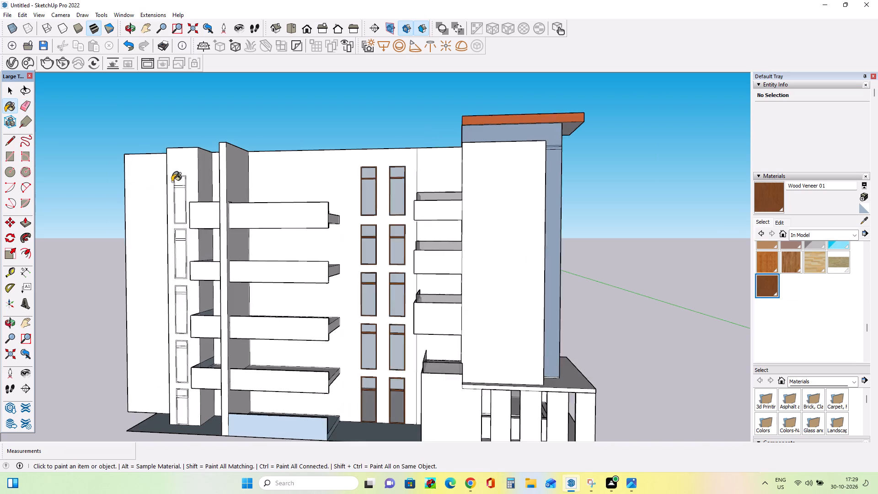
{"action": "scroll", "coordinate": [172, 182], "scroll_direction": "up", "scroll_amount": 12}
{"action": "left_click", "coordinate": [197, 188]}
{"action": "scroll", "coordinate": [199, 188], "scroll_direction": "up", "scroll_amount": 2}
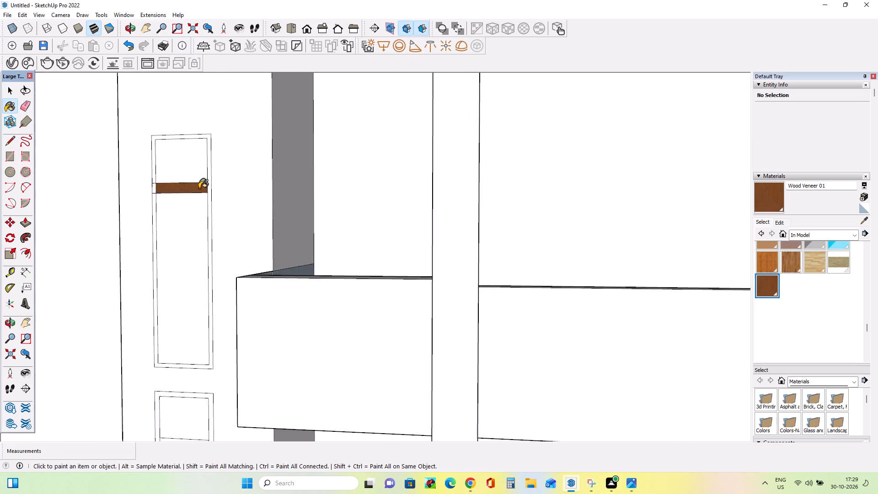
{"action": "scroll", "coordinate": [199, 188], "scroll_direction": "up", "scroll_amount": 8}
{"action": "left_click", "coordinate": [214, 188]}
{"action": "scroll", "coordinate": [221, 169], "scroll_direction": "down", "scroll_amount": 5}
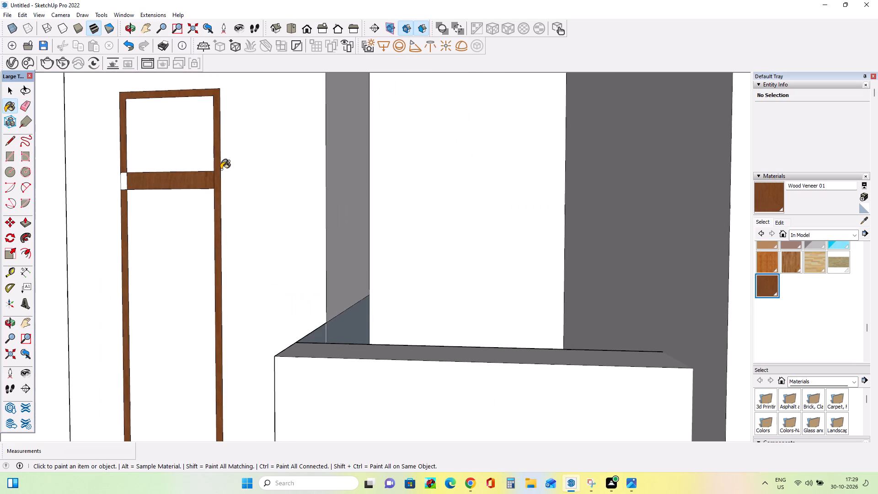
{"action": "scroll", "coordinate": [149, 176], "scroll_direction": "up", "scroll_amount": 4}
{"action": "left_click", "coordinate": [136, 180]}
Paint the frame and transom bar of the strip's second window from the top with Wood Veneer 01.
{"action": "scroll", "coordinate": [189, 181], "scroll_direction": "down", "scroll_amount": 19}
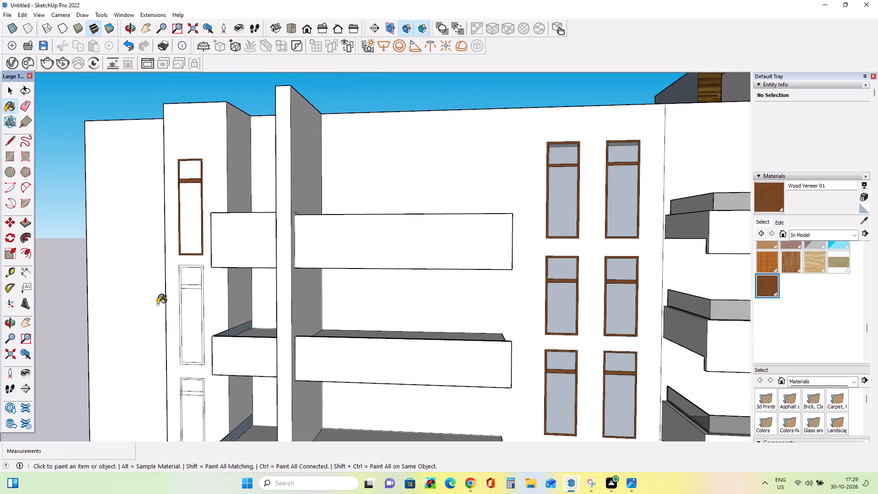
{"action": "scroll", "coordinate": [172, 322], "scroll_direction": "up", "scroll_amount": 11}
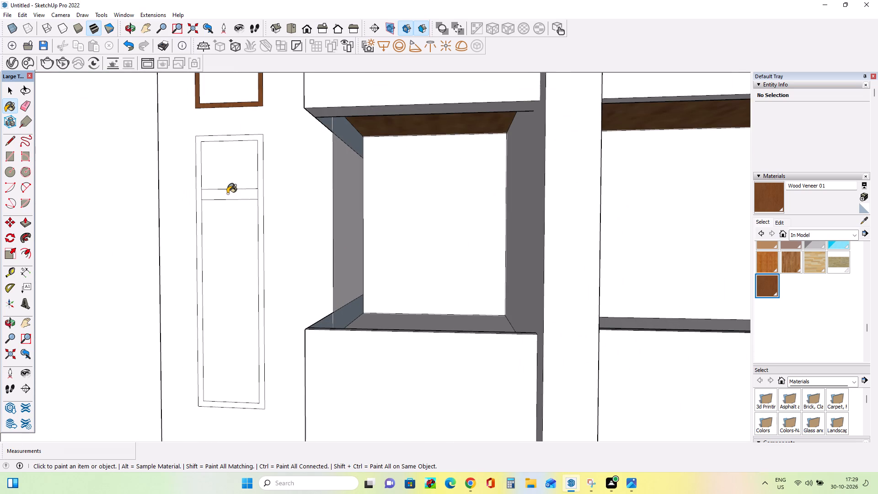
{"action": "left_click", "coordinate": [227, 193]}
{"action": "left_click", "coordinate": [200, 195]}
Paint the frame and transom bar of the strip's third window with Wood Veneer 01, including the small frame pieces beside the bar.
{"action": "scroll", "coordinate": [222, 206], "scroll_direction": "down", "scroll_amount": 16}
{"action": "scroll", "coordinate": [211, 313], "scroll_direction": "up", "scroll_amount": 7}
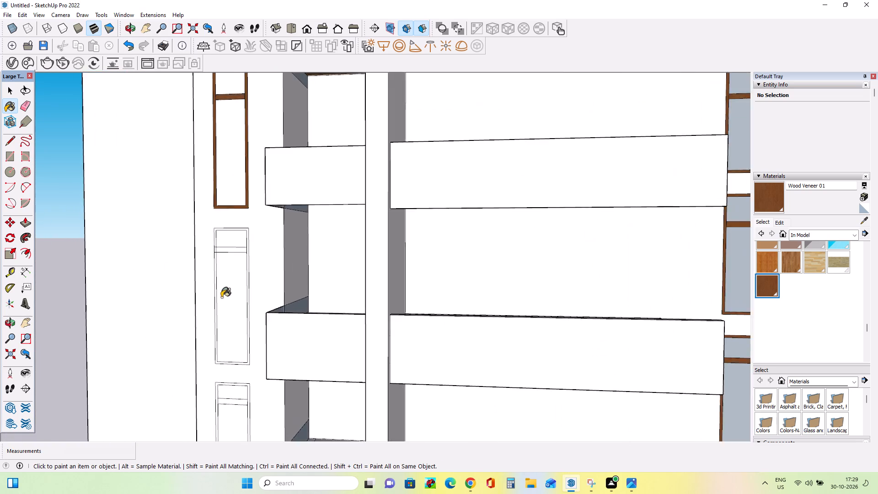
{"action": "scroll", "coordinate": [221, 297], "scroll_direction": "up", "scroll_amount": 6}
{"action": "left_click", "coordinate": [262, 227]}
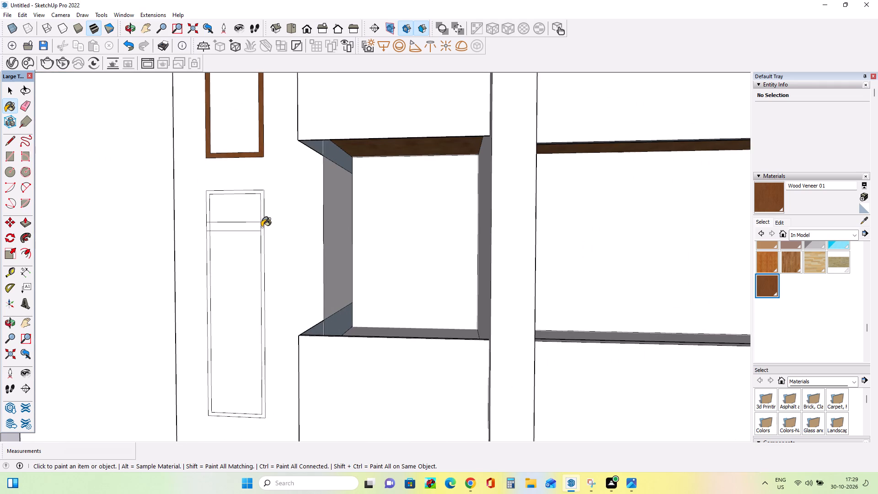
{"action": "scroll", "coordinate": [251, 234], "scroll_direction": "up", "scroll_amount": 3}
{"action": "left_click", "coordinate": [250, 222]}
{"action": "scroll", "coordinate": [192, 228], "scroll_direction": "up", "scroll_amount": 5}
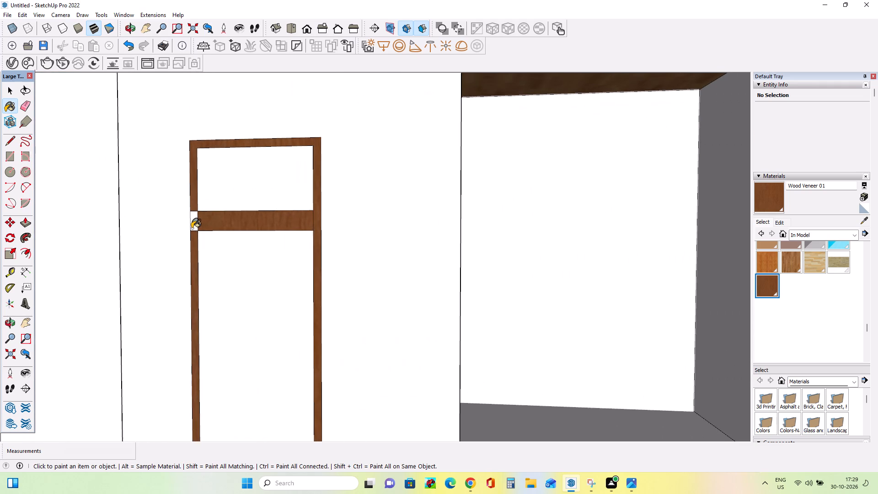
{"action": "left_click", "coordinate": [191, 222]}
Paint the frame and transom bar of the strip's fourth window from the top with Wood Veneer 01.
{"action": "scroll", "coordinate": [221, 208], "scroll_direction": "down", "scroll_amount": 16}
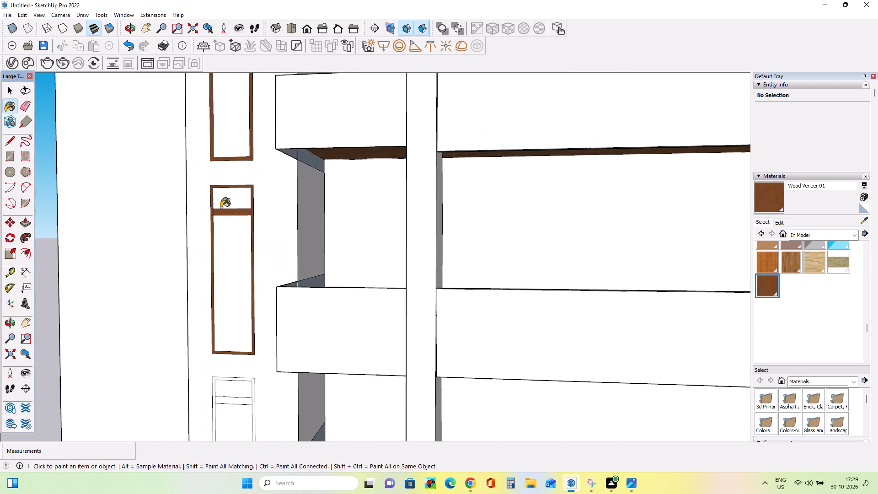
{"action": "scroll", "coordinate": [221, 208], "scroll_direction": "down", "scroll_amount": 2}
{"action": "scroll", "coordinate": [228, 247], "scroll_direction": "down", "scroll_amount": 5}
{"action": "scroll", "coordinate": [214, 342], "scroll_direction": "up", "scroll_amount": 14}
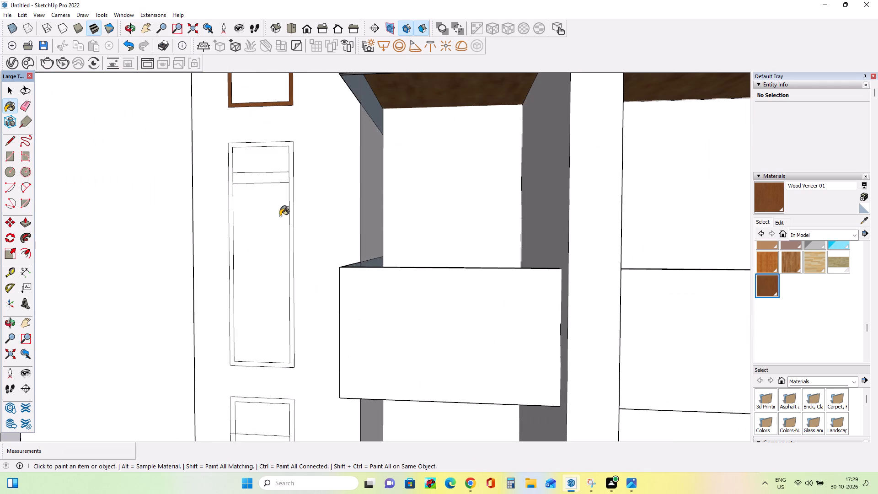
{"action": "left_click", "coordinate": [285, 178]}
{"action": "left_click", "coordinate": [291, 178]}
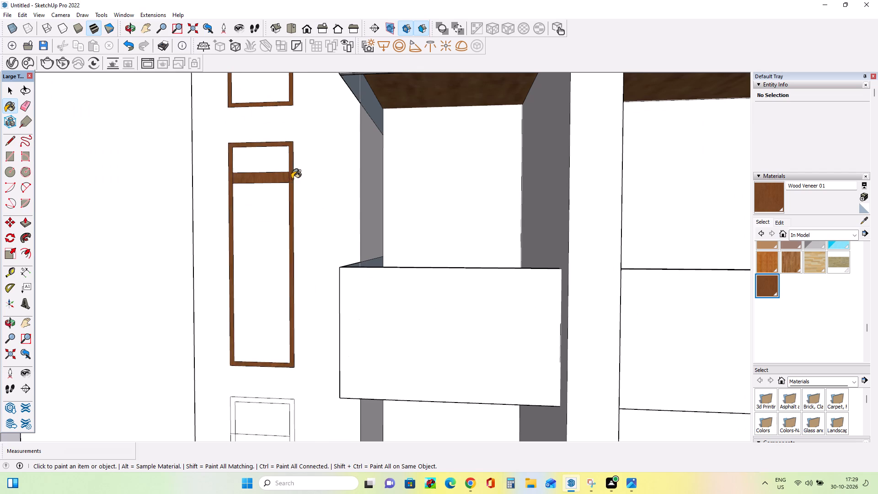
Paint the frame, transom bar and adjoining small frame pieces of the strip's lowest window with Wood Veneer 01.
{"action": "scroll", "coordinate": [292, 179], "scroll_direction": "down", "scroll_amount": 10}
{"action": "scroll", "coordinate": [283, 288], "scroll_direction": "down", "scroll_amount": 3}
{"action": "scroll", "coordinate": [286, 320], "scroll_direction": "up", "scroll_amount": 10}
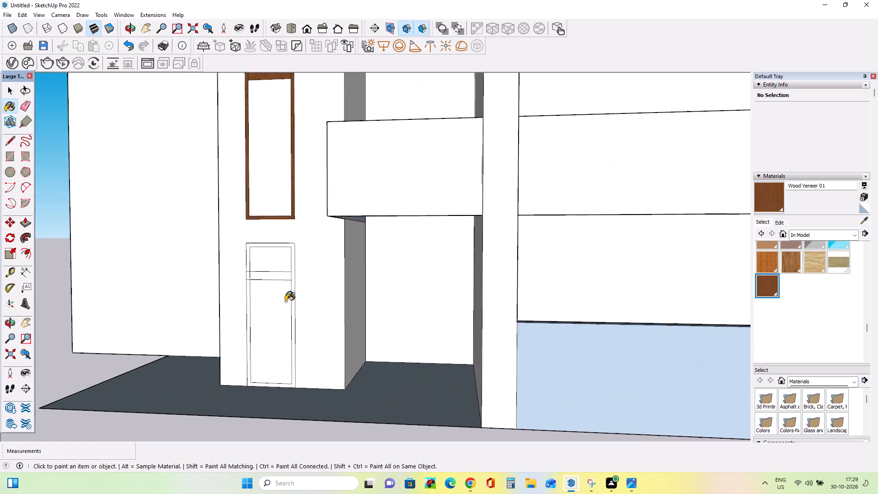
{"action": "scroll", "coordinate": [285, 301], "scroll_direction": "up", "scroll_amount": 6}
{"action": "left_click", "coordinate": [300, 253]}
{"action": "left_click", "coordinate": [289, 249]}
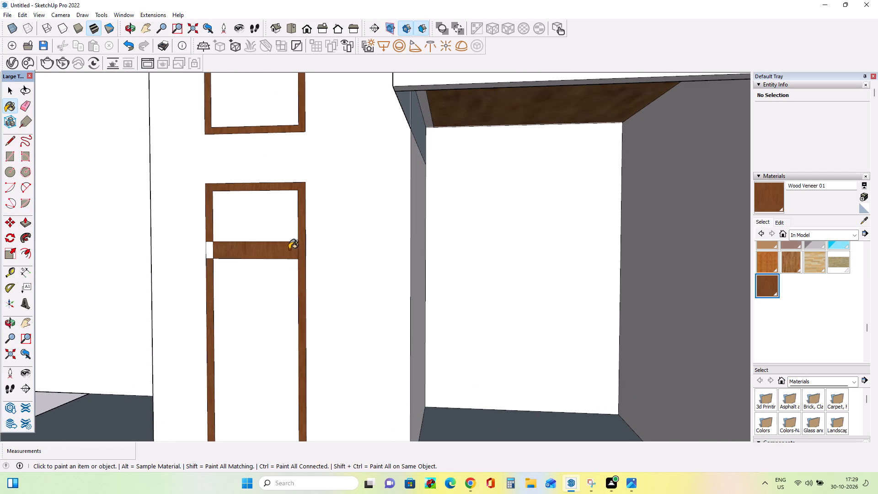
{"action": "left_click", "coordinate": [211, 248]}
Paint the front and end faces of the ground-level balcony's blue parapet wall with 0128_White.
{"action": "scroll", "coordinate": [219, 247], "scroll_direction": "down", "scroll_amount": 18}
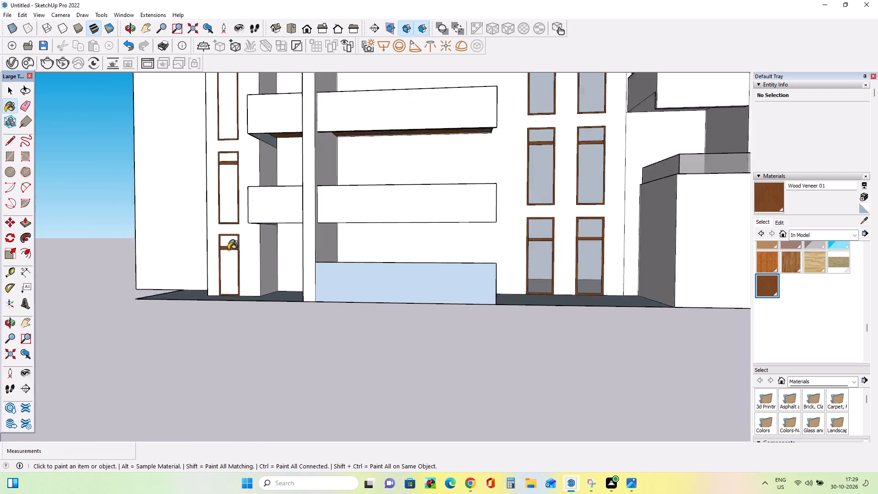
{"action": "scroll", "coordinate": [228, 250], "scroll_direction": "down", "scroll_amount": 15}
{"action": "scroll", "coordinate": [290, 273], "scroll_direction": "up", "scroll_amount": 5}
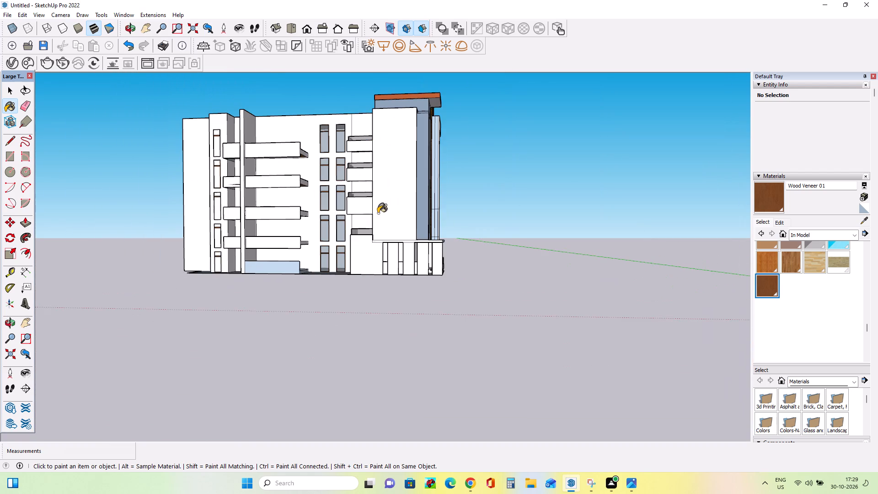
{"action": "scroll", "coordinate": [796, 304], "scroll_direction": "up", "scroll_amount": 4}
{"action": "left_click", "coordinate": [791, 278]}
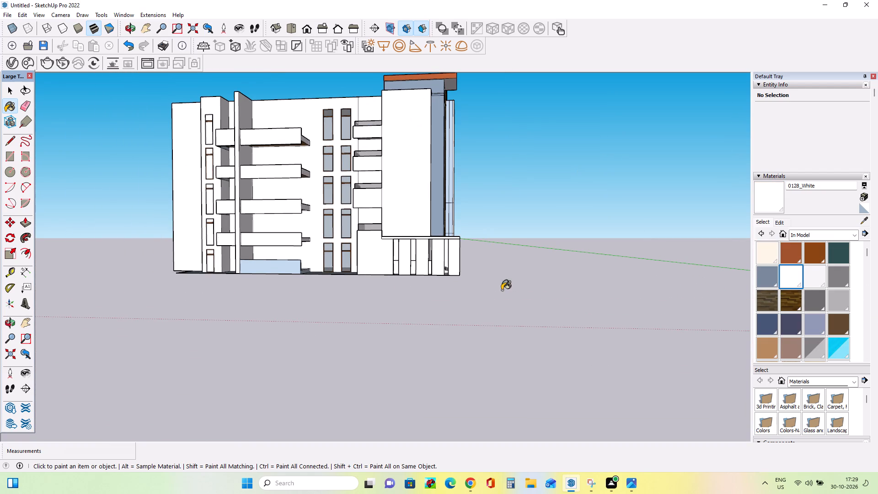
{"action": "scroll", "coordinate": [267, 284], "scroll_direction": "up", "scroll_amount": 7}
{"action": "left_click", "coordinate": [300, 259]}
{"action": "middle_click_drag", "start_coordinate": [367, 268], "coordinate": [301, 292]}
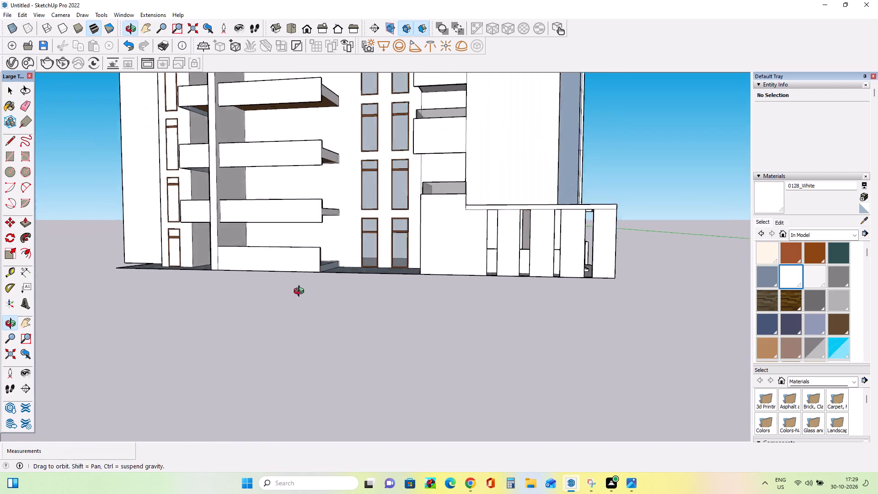
{"action": "middle_click_drag", "start_coordinate": [301, 292], "coordinate": [290, 295]}
{"action": "scroll", "coordinate": [326, 269], "scroll_direction": "up", "scroll_amount": 4}
{"action": "left_click", "coordinate": [321, 266]}
Paint the upper and lower panes of the strip's top two windows with Translucent Glass Gray.
{"action": "scroll", "coordinate": [311, 301], "scroll_direction": "down", "scroll_amount": 4}
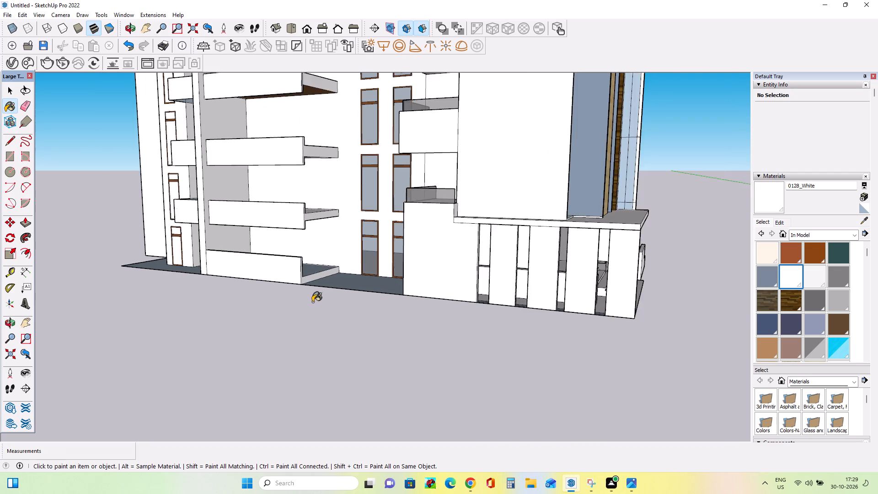
{"action": "scroll", "coordinate": [315, 302], "scroll_direction": "down", "scroll_amount": 9}
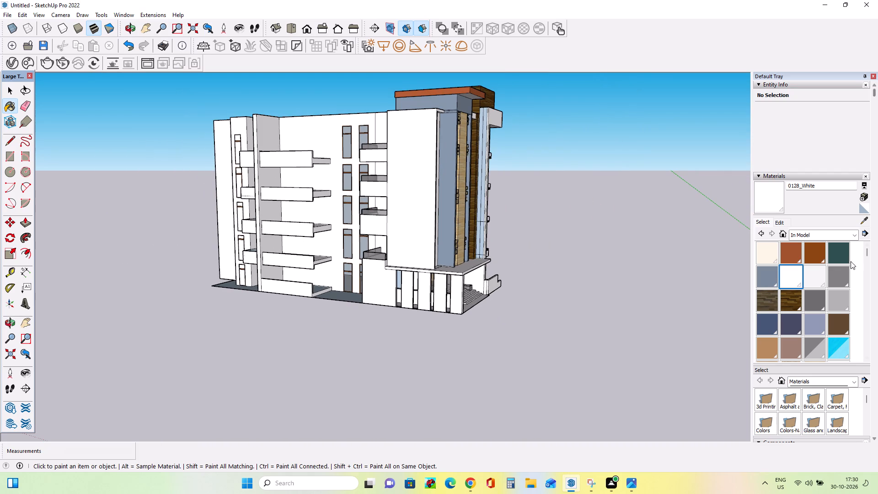
{"action": "left_click", "coordinate": [816, 344]}
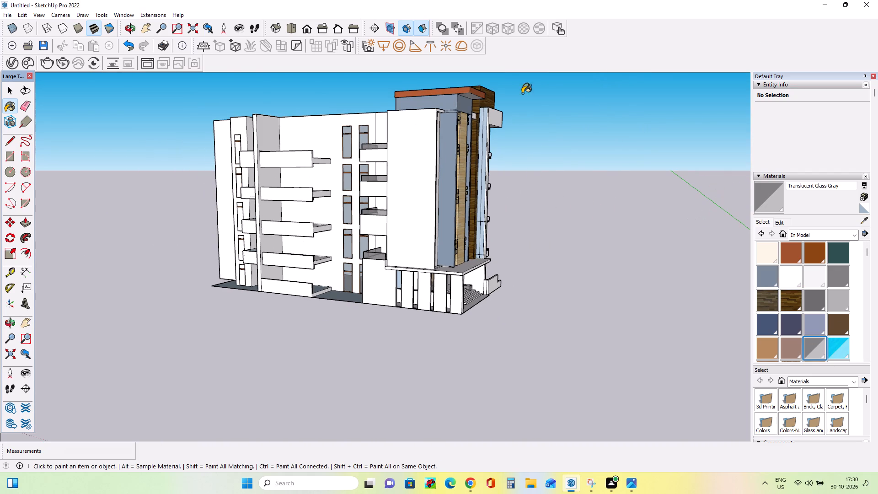
{"action": "scroll", "coordinate": [261, 188], "scroll_direction": "up", "scroll_amount": 8}
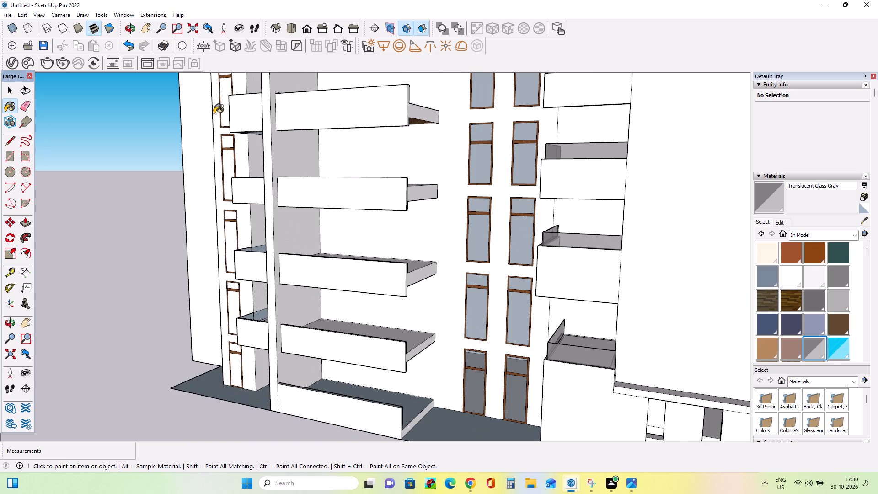
{"action": "left_click", "coordinate": [226, 115]}
{"action": "left_click", "coordinate": [229, 174]}
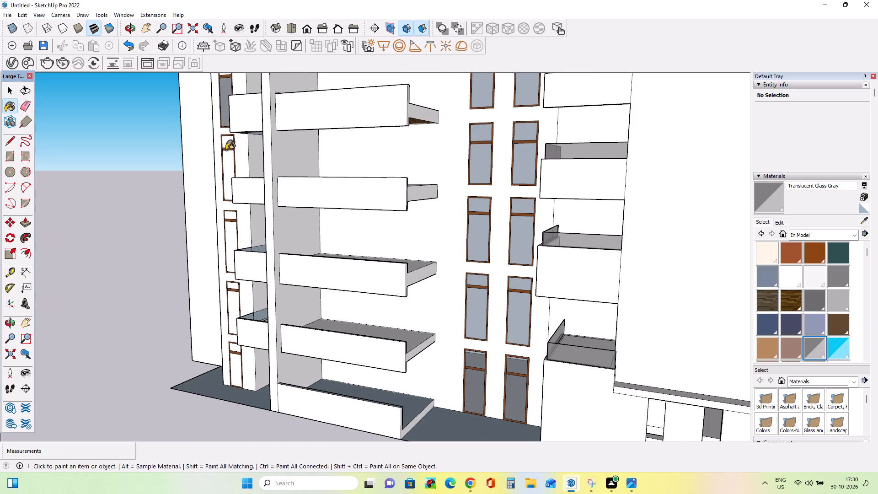
{"action": "left_click", "coordinate": [226, 144]}
{"action": "scroll", "coordinate": [264, 240], "scroll_direction": "down", "scroll_amount": 4}
{"action": "scroll", "coordinate": [247, 98], "scroll_direction": "up", "scroll_amount": 4}
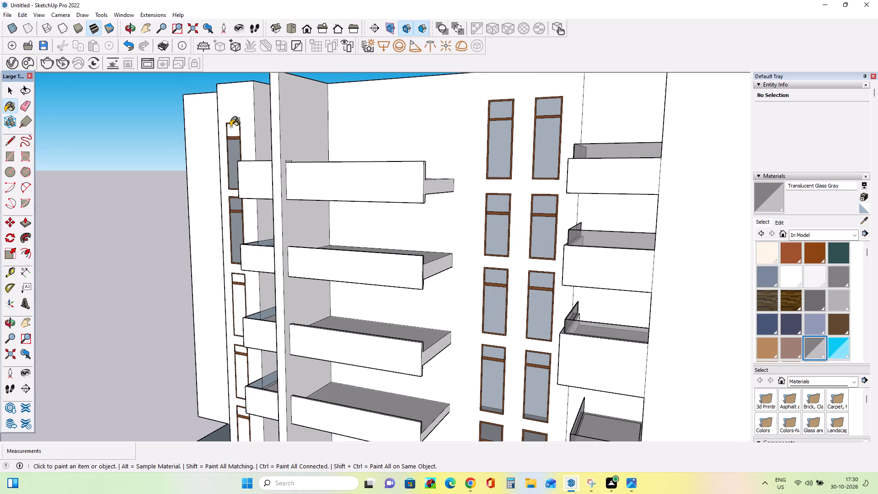
{"action": "left_click", "coordinate": [230, 127]}
Paint the upper and lower panes of the strip's third and fourth windows with Translucent Glass Gray.
{"action": "scroll", "coordinate": [238, 305], "scroll_direction": "up", "scroll_amount": 3}
{"action": "left_click", "coordinate": [240, 281]}
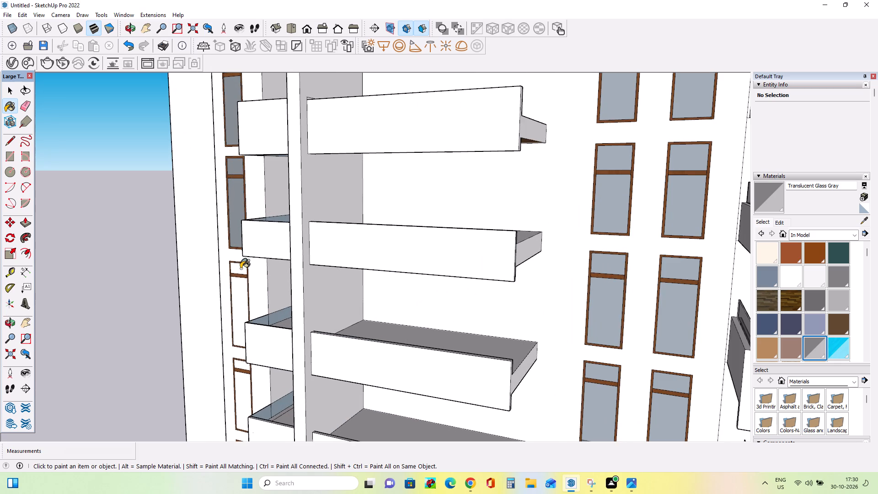
{"action": "left_click", "coordinate": [241, 268]}
{"action": "scroll", "coordinate": [286, 274], "scroll_direction": "down", "scroll_amount": 10}
{"action": "scroll", "coordinate": [271, 307], "scroll_direction": "up", "scroll_amount": 7}
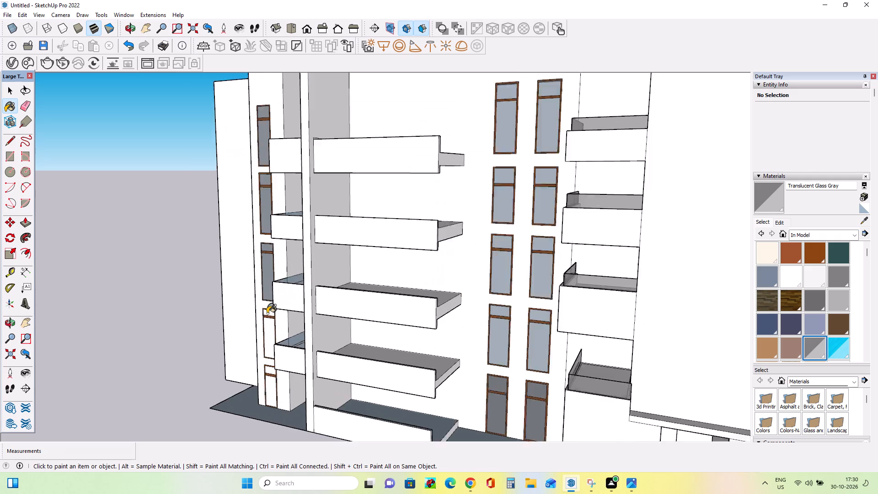
{"action": "scroll", "coordinate": [267, 313], "scroll_direction": "up", "scroll_amount": 6}
{"action": "left_click", "coordinate": [270, 333]}
{"action": "left_click", "coordinate": [276, 311]}
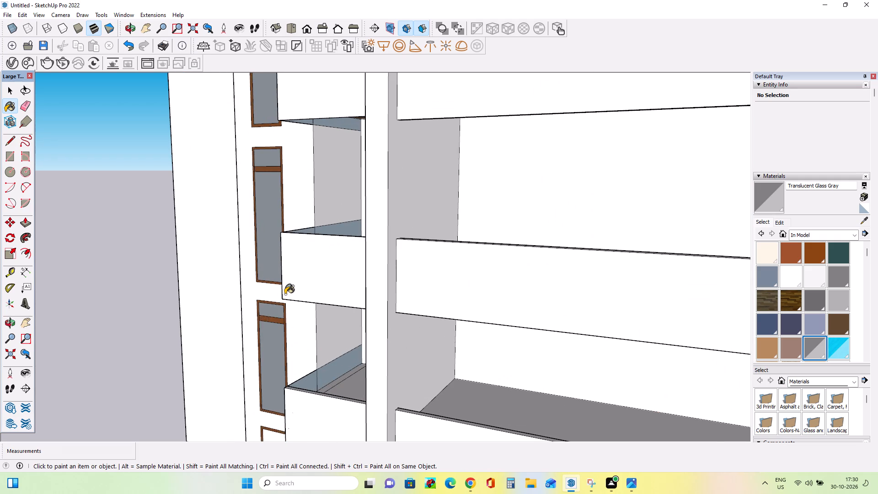
Paint the upper and lower panes of the strip's lowest window with Translucent Glass Gray.
{"action": "scroll", "coordinate": [285, 291], "scroll_direction": "down", "scroll_amount": 13}
{"action": "scroll", "coordinate": [275, 372], "scroll_direction": "up", "scroll_amount": 1}
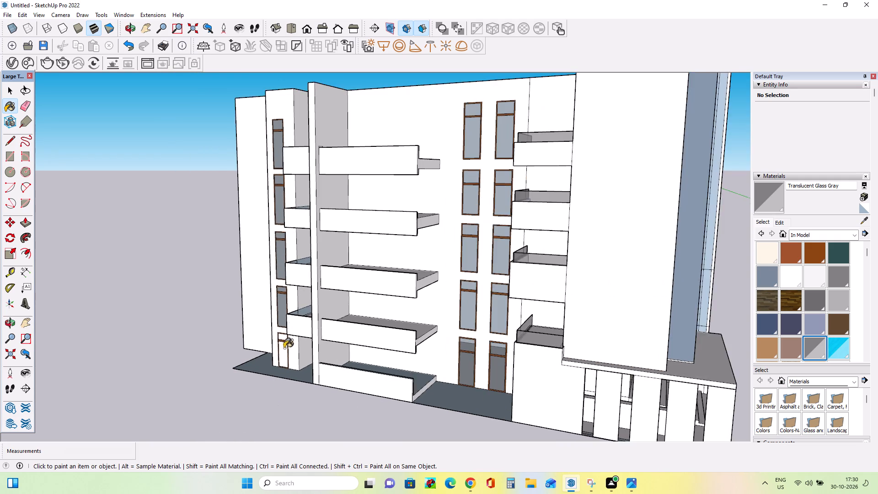
{"action": "scroll", "coordinate": [284, 346], "scroll_direction": "up", "scroll_amount": 7}
{"action": "left_click", "coordinate": [285, 353]}
{"action": "left_click", "coordinate": [288, 322]}
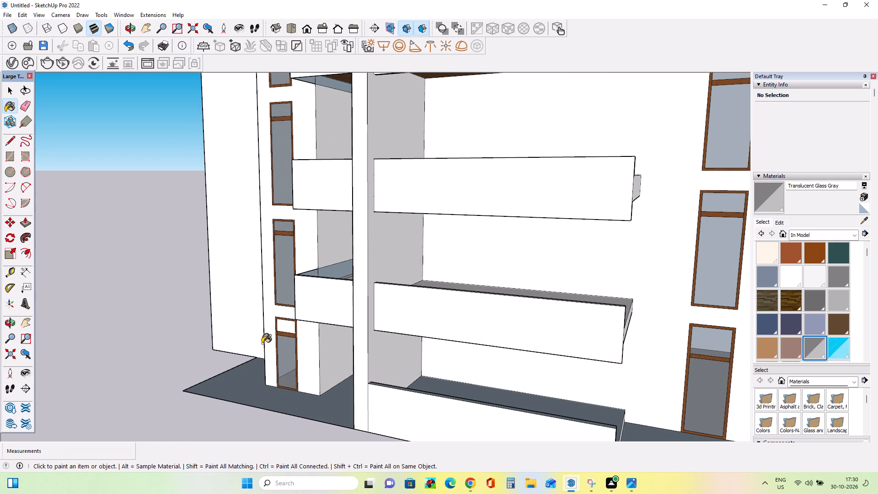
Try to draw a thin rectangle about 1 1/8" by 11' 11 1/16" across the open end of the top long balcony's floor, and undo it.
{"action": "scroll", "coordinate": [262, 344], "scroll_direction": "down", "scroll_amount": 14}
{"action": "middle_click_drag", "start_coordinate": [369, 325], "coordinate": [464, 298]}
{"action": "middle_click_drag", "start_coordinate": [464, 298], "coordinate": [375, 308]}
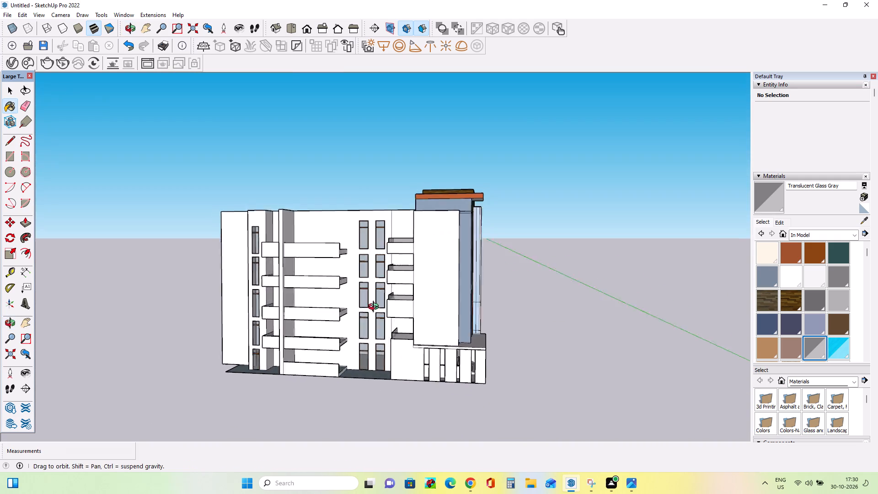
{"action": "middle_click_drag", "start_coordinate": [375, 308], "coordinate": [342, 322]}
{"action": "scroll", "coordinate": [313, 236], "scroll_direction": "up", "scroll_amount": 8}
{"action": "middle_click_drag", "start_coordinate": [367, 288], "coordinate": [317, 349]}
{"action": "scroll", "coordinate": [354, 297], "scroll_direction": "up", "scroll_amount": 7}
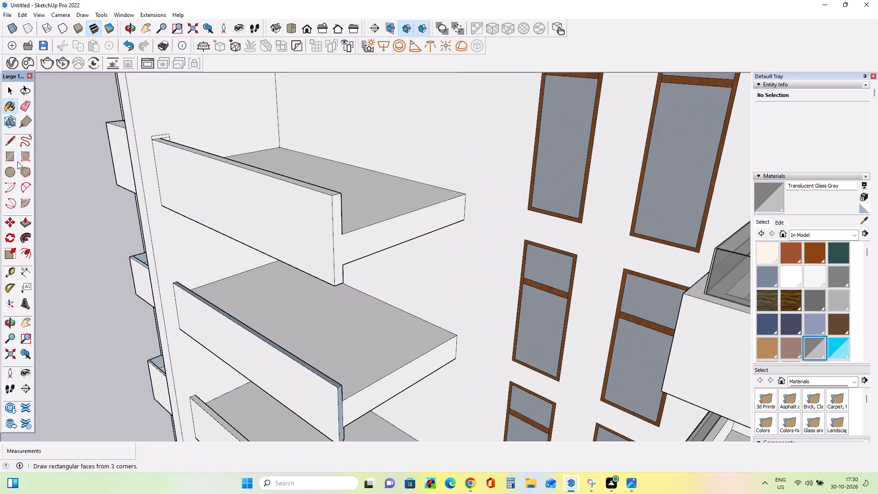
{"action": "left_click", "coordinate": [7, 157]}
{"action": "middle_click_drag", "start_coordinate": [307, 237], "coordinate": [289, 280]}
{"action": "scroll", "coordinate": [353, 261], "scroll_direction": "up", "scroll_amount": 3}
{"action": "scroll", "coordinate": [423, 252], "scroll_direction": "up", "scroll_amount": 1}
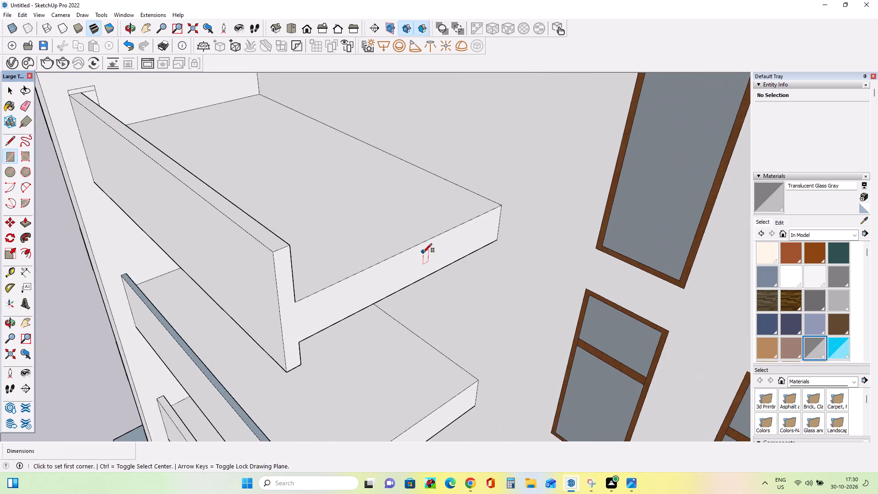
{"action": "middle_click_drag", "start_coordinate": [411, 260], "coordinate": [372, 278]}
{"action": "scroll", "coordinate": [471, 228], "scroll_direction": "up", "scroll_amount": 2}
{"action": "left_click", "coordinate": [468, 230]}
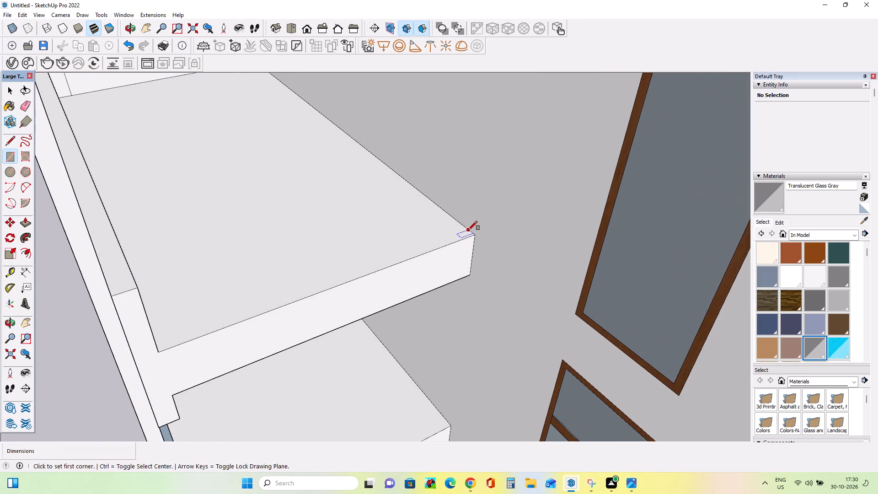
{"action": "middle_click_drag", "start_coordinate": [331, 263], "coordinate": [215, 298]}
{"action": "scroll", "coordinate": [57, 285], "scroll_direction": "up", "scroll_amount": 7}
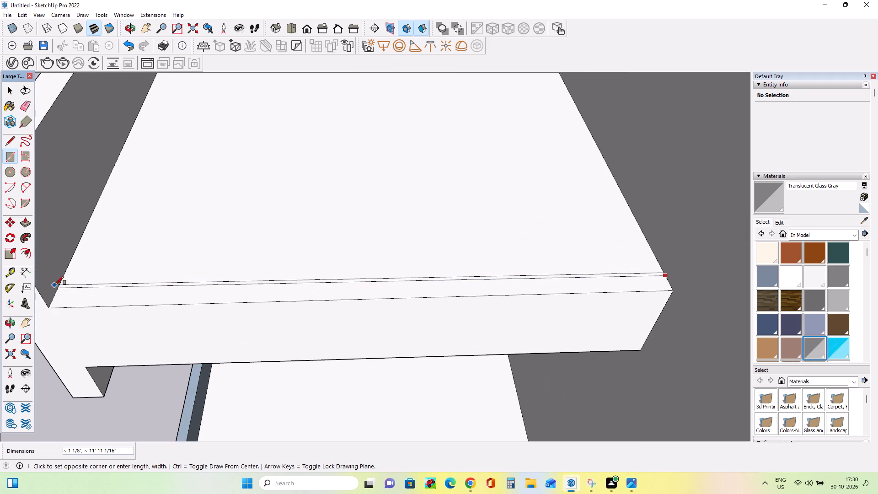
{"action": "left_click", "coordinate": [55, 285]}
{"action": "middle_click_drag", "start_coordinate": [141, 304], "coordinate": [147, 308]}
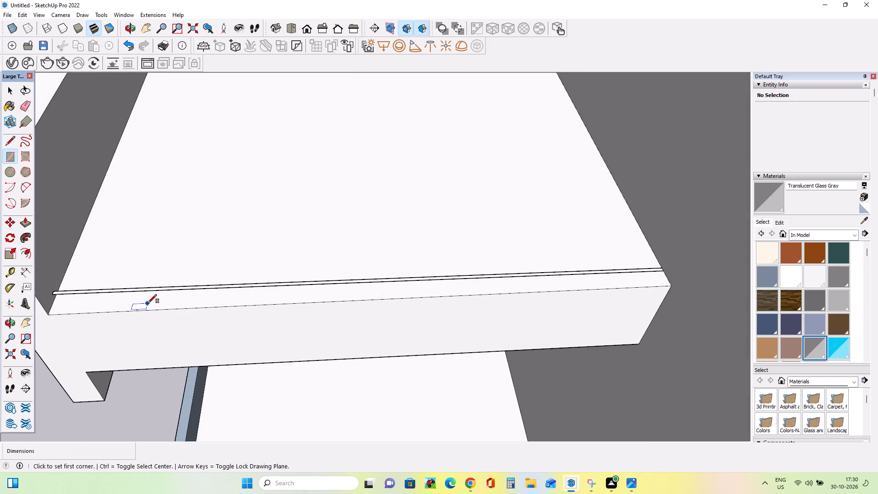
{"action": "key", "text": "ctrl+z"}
Draw a strip about 1 9/16" by 11' 11 1/16" along the top long balcony's open end and pull it up level with the parapet.
{"action": "left_click", "coordinate": [54, 306]}
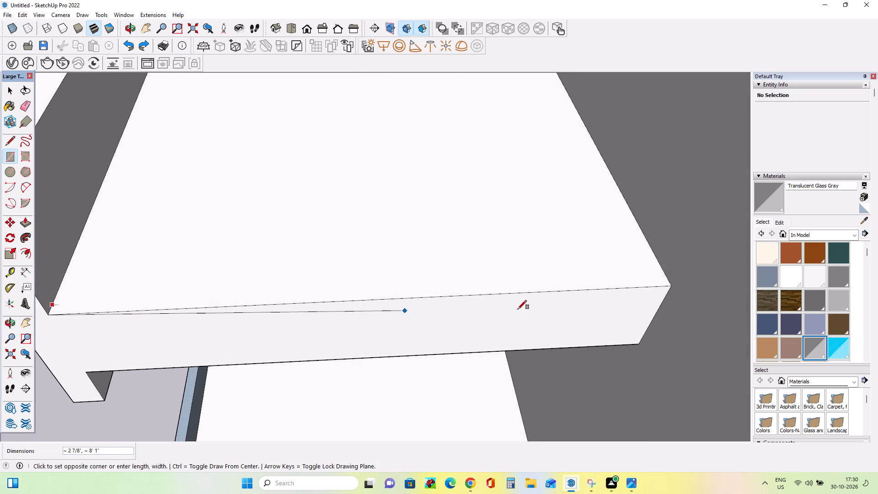
{"action": "left_click", "coordinate": [666, 271]}
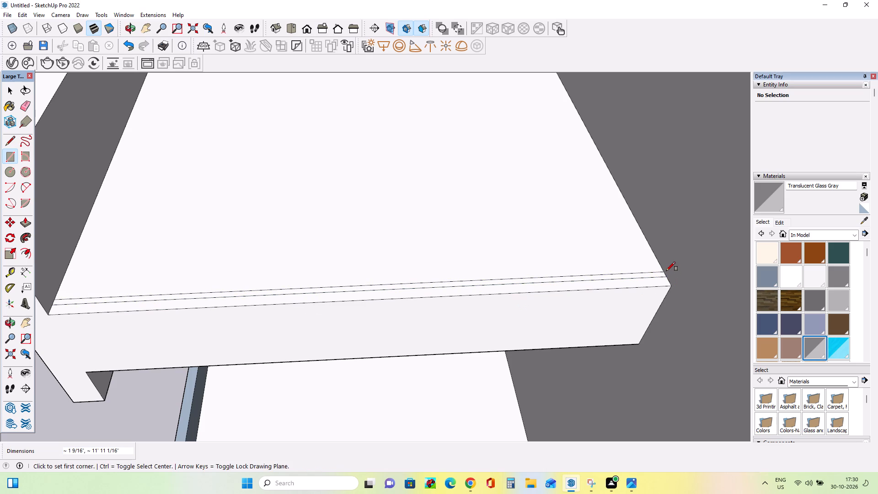
{"action": "left_click", "coordinate": [21, 223]}
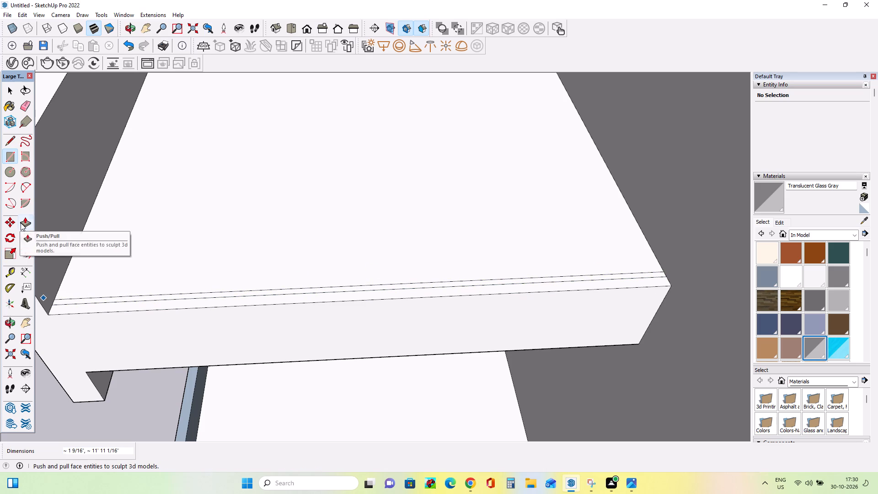
{"action": "left_click_drag", "start_coordinate": [170, 295], "coordinate": [193, 199]}
{"action": "scroll", "coordinate": [313, 280], "scroll_direction": "down", "scroll_amount": 4}
{"action": "left_click_drag", "start_coordinate": [128, 242], "coordinate": [103, 232]}
Paint the outer and inner faces of the top long balcony's new end panel with Translucent Glass Gray.
{"action": "middle_click_drag", "start_coordinate": [133, 307], "coordinate": [193, 226]}
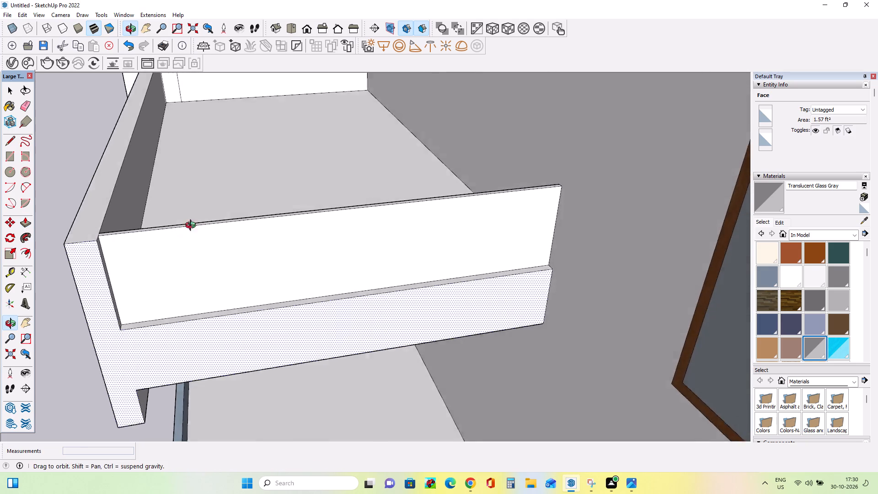
{"action": "middle_click_drag", "start_coordinate": [193, 226], "coordinate": [230, 211]}
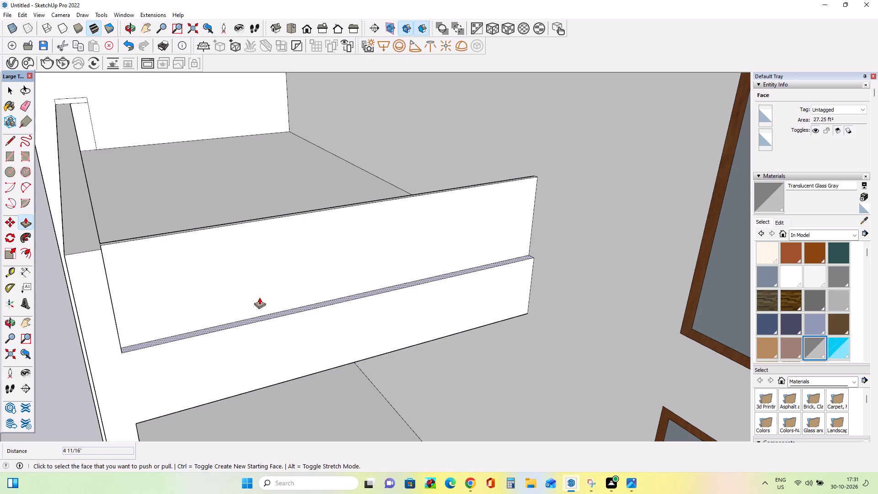
{"action": "middle_click_drag", "start_coordinate": [214, 284], "coordinate": [219, 277]}
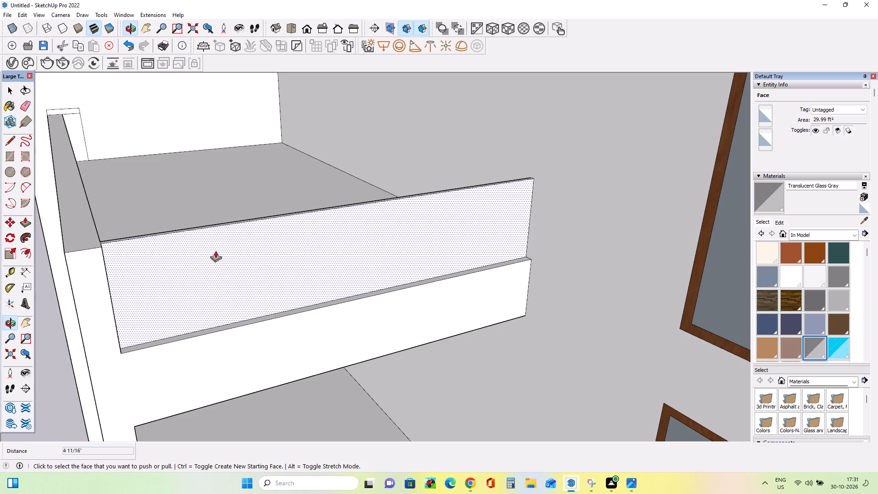
{"action": "scroll", "coordinate": [346, 261], "scroll_direction": "down", "scroll_amount": 5}
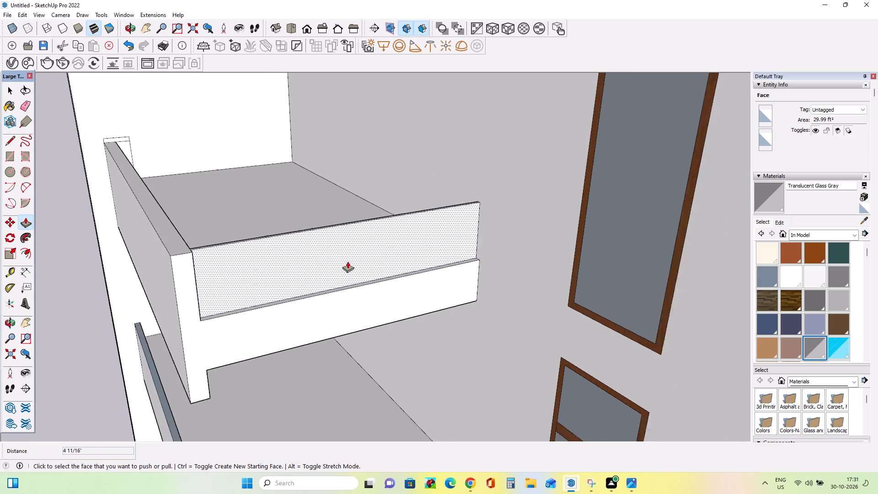
{"action": "scroll", "coordinate": [348, 261], "scroll_direction": "down", "scroll_amount": 2}
{"action": "left_click", "coordinate": [806, 351]}
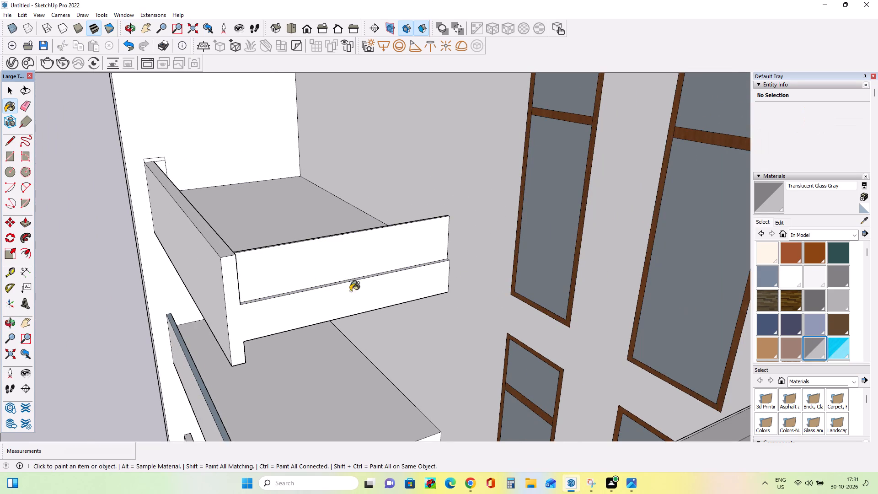
{"action": "left_click", "coordinate": [341, 262]}
{"action": "middle_click_drag", "start_coordinate": [298, 293], "coordinate": [651, 360]}
{"action": "left_click", "coordinate": [598, 239]}
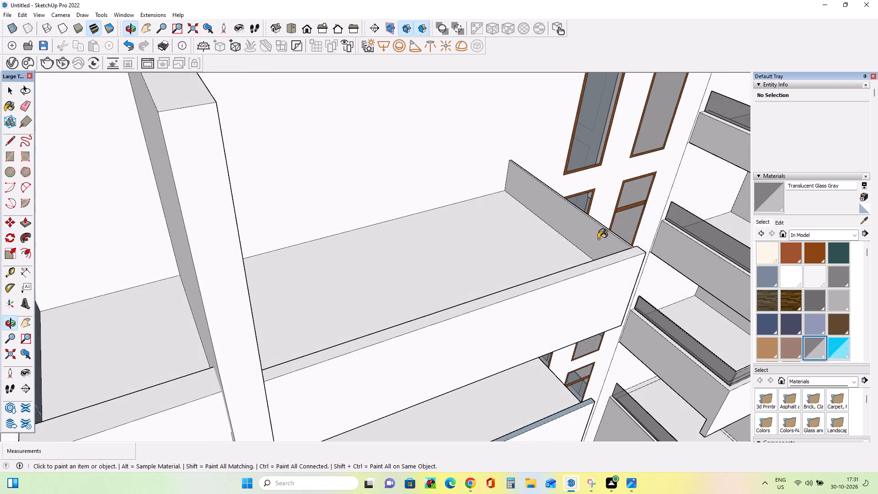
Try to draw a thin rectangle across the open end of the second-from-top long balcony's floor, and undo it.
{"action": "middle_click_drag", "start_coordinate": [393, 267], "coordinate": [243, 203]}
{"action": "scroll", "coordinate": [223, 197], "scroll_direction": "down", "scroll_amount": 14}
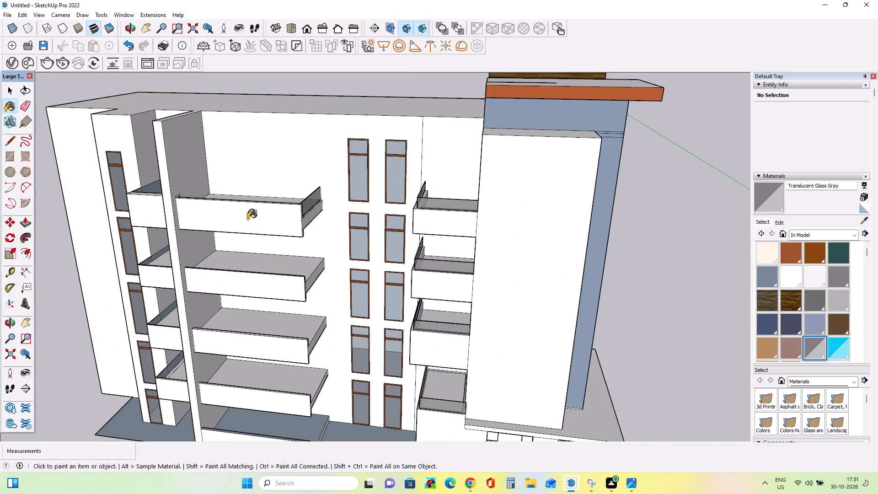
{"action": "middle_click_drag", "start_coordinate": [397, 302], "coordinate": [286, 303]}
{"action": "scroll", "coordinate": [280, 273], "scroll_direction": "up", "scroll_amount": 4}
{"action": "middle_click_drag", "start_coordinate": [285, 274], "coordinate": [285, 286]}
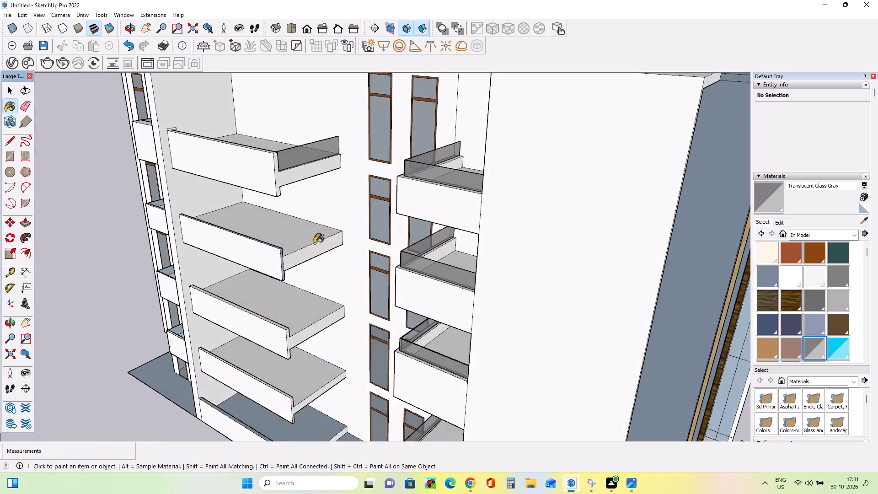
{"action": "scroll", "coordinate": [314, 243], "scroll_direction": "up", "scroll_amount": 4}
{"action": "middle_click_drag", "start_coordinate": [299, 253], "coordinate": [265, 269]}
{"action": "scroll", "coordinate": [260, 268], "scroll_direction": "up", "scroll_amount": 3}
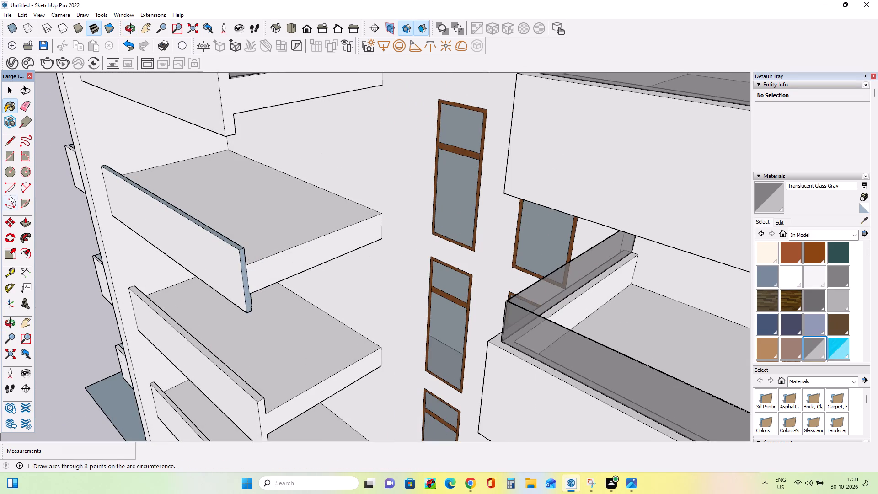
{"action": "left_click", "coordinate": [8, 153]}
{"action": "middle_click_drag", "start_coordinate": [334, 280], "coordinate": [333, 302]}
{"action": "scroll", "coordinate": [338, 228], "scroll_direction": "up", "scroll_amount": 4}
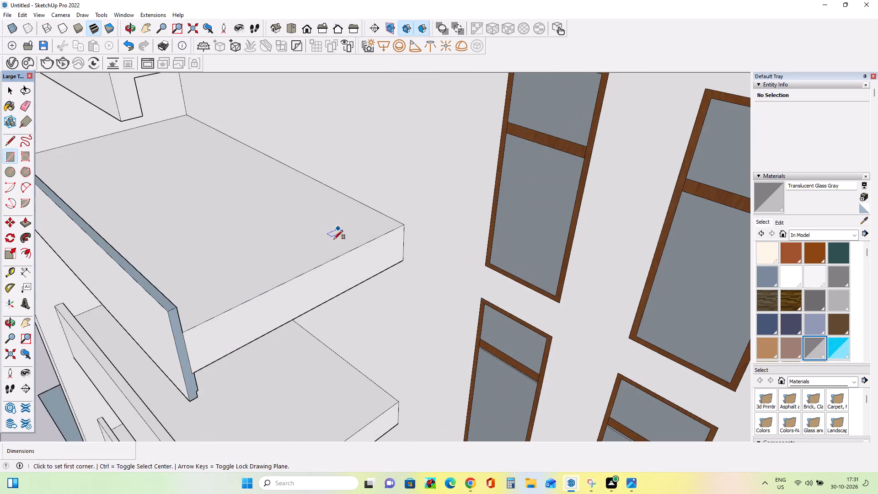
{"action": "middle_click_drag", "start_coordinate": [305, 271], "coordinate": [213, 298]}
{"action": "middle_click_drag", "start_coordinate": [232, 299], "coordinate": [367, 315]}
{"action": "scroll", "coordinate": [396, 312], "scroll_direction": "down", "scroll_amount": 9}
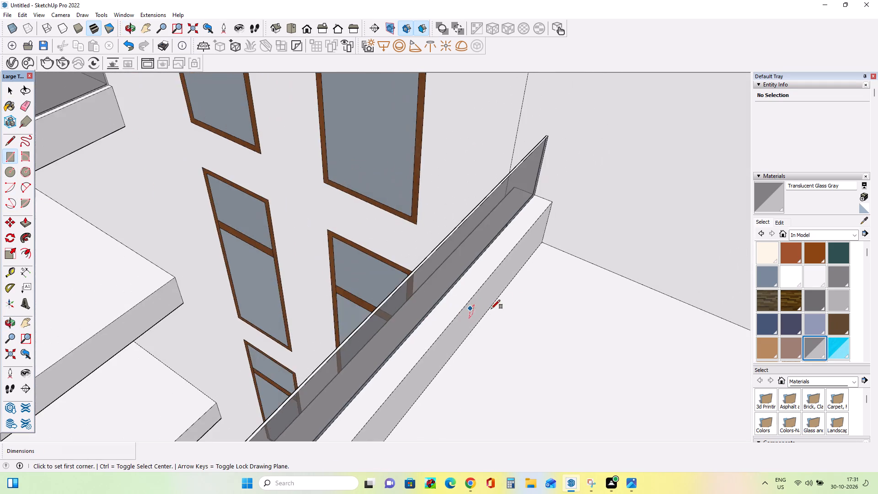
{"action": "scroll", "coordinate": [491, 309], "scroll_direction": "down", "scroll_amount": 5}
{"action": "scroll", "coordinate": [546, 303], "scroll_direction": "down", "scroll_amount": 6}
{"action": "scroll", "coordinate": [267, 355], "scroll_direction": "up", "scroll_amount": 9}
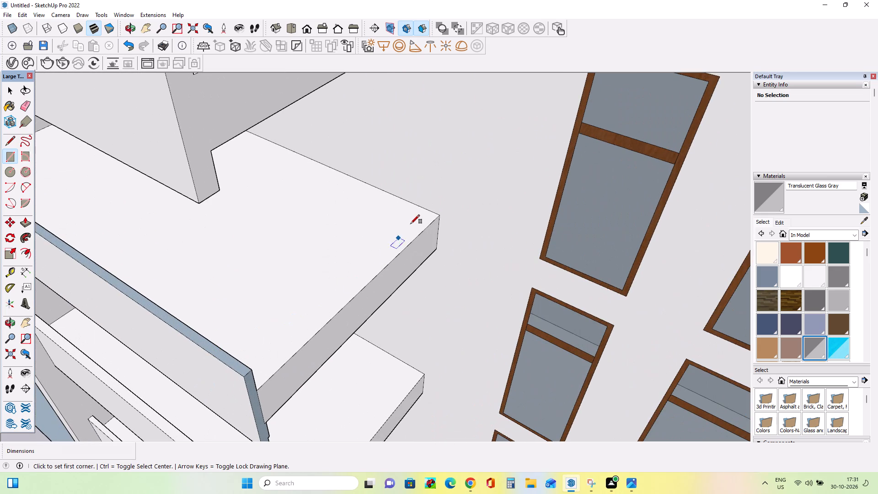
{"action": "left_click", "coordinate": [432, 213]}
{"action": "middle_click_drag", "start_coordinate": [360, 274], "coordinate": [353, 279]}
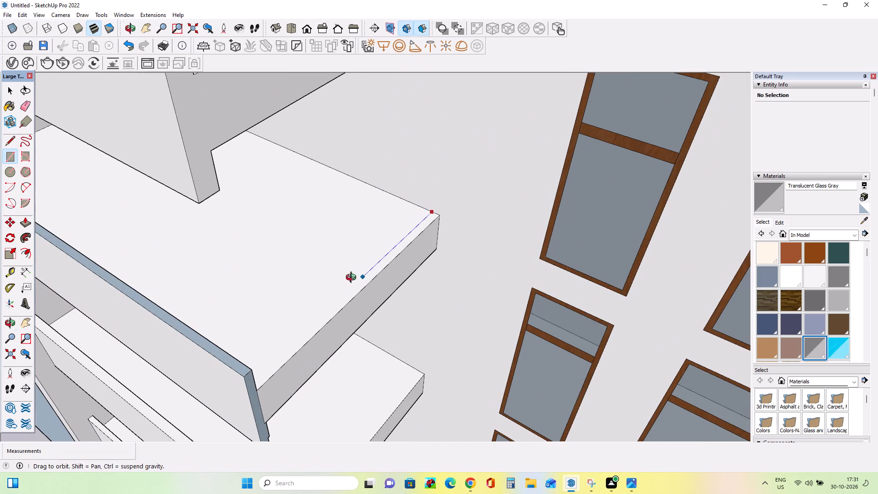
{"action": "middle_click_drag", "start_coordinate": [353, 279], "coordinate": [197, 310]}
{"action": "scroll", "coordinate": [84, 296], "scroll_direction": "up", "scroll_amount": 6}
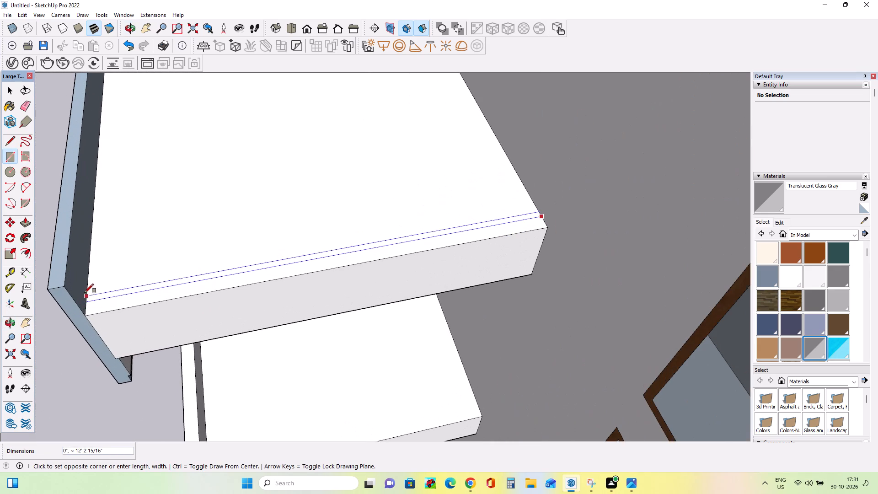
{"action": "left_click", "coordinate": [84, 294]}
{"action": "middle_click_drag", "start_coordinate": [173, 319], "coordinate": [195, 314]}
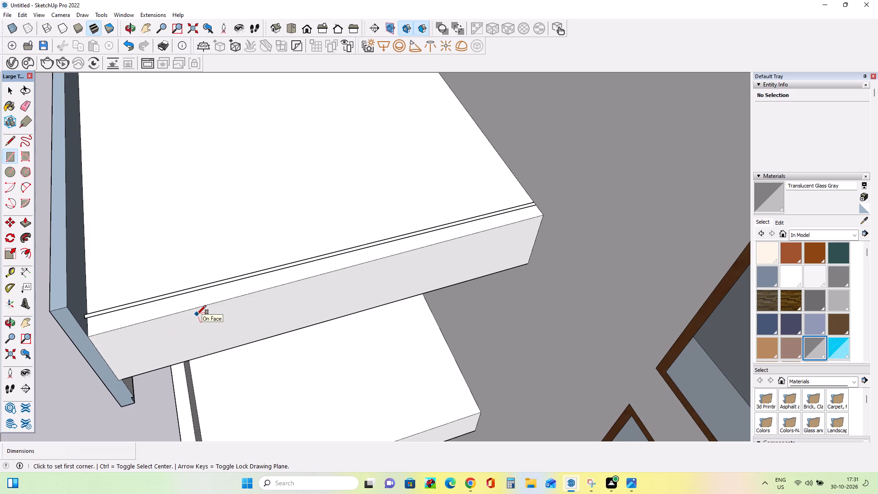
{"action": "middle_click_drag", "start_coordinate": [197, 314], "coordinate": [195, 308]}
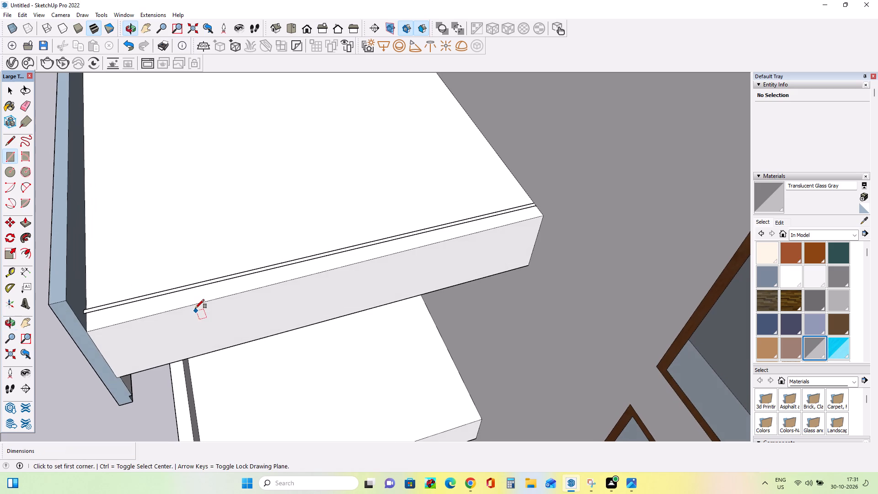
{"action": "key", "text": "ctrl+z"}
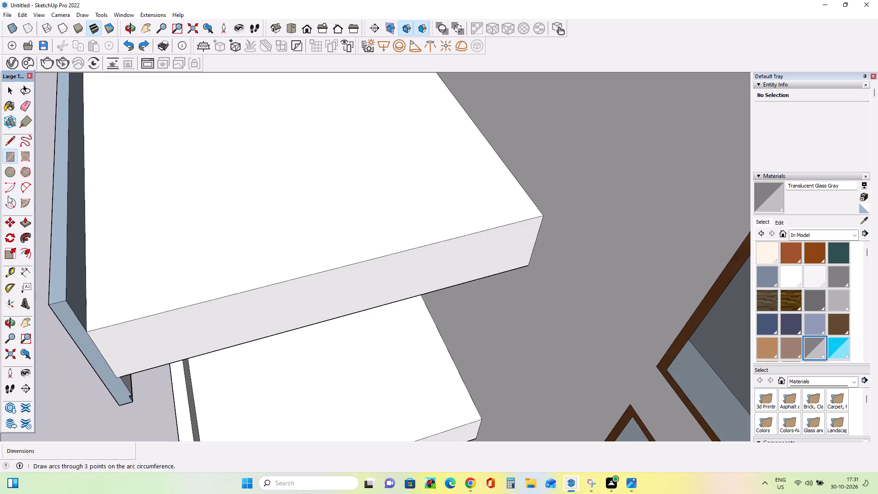
Draw a strip about 1 7/8" by 12' 2 15/16" along the second-from-top long balcony's open end and pull it up about 1' 2 13/16".
{"action": "left_click", "coordinate": [9, 150]}
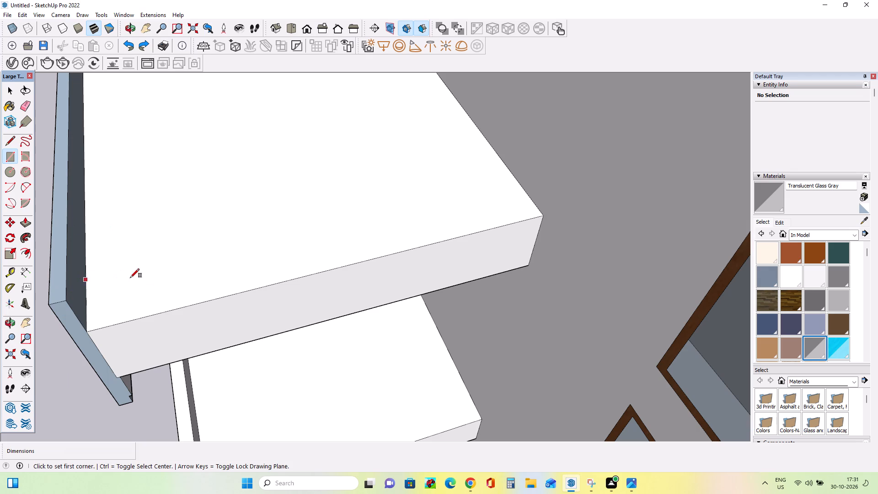
{"action": "left_click", "coordinate": [89, 319]}
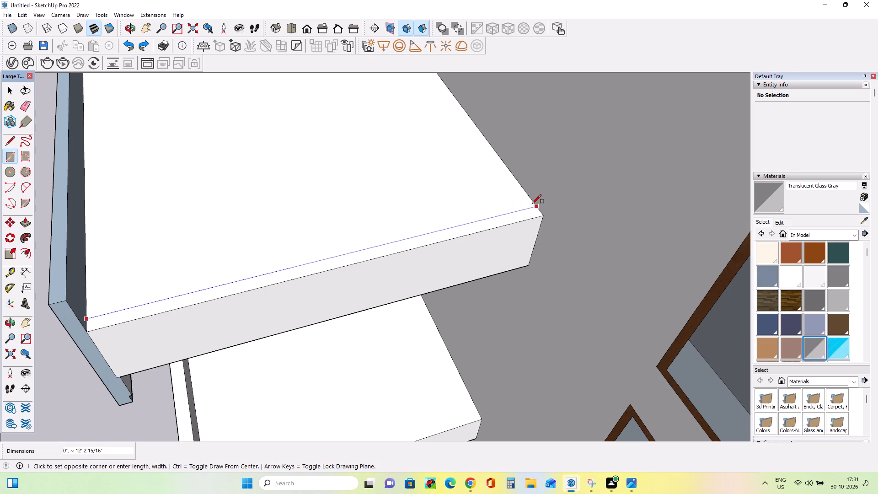
{"action": "scroll", "coordinate": [533, 204], "scroll_direction": "up", "scroll_amount": 4}
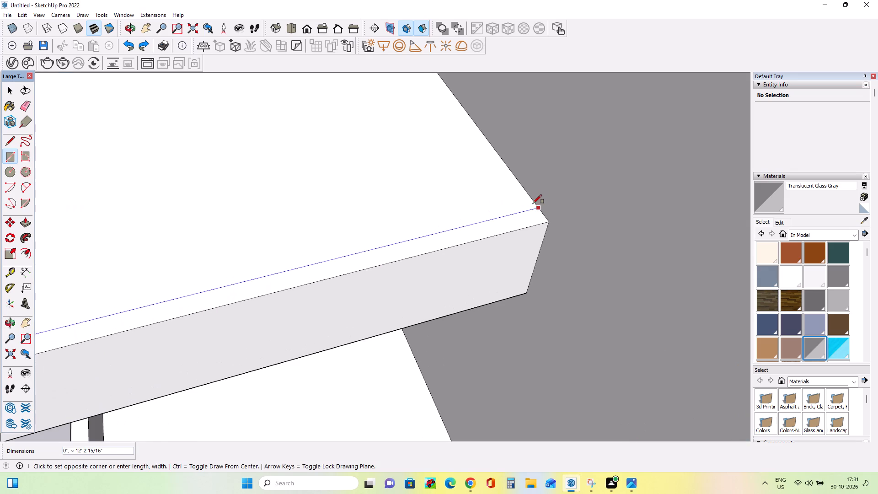
{"action": "left_click", "coordinate": [535, 202]}
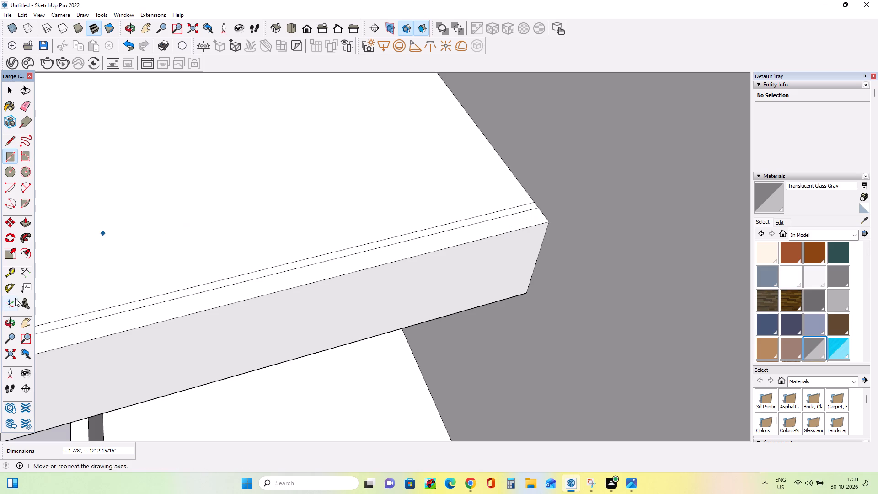
{"action": "left_click", "coordinate": [23, 224]}
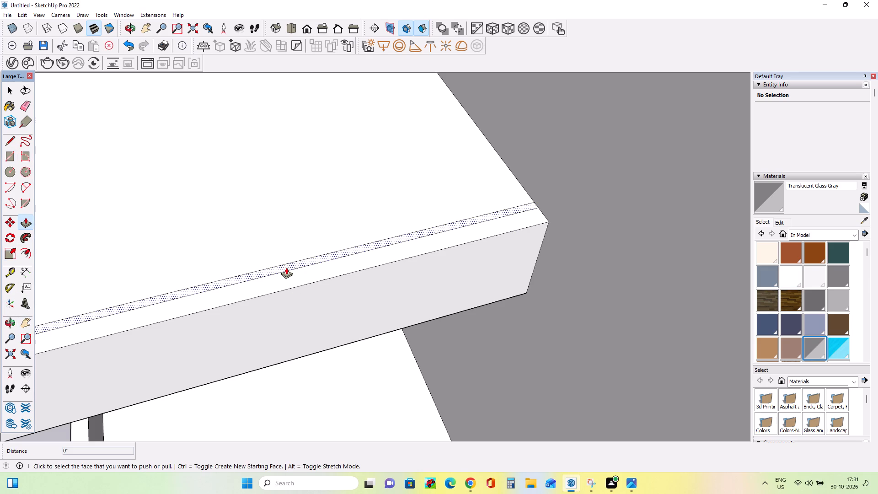
{"action": "left_click", "coordinate": [286, 267]}
{"action": "scroll", "coordinate": [291, 239], "scroll_direction": "down", "scroll_amount": 13}
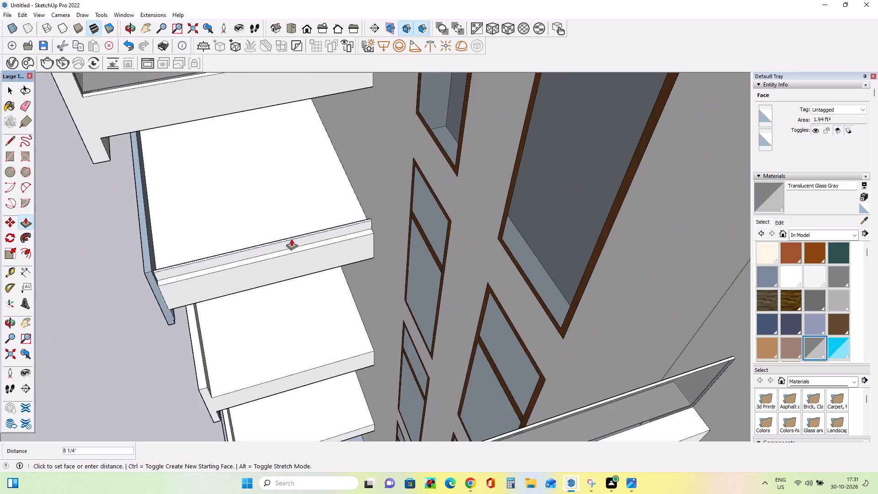
{"action": "scroll", "coordinate": [254, 242], "scroll_direction": "down", "scroll_amount": 4}
{"action": "left_click", "coordinate": [180, 243]}
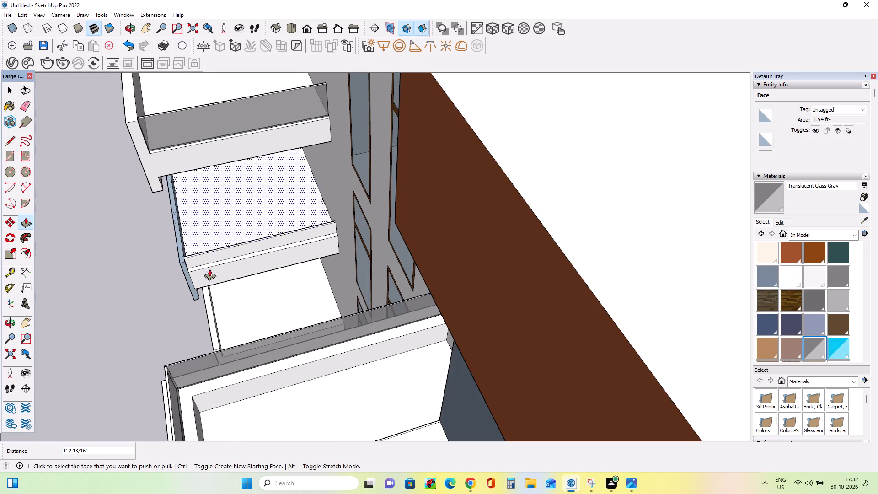
{"action": "middle_click_drag", "start_coordinate": [219, 265], "coordinate": [241, 244]}
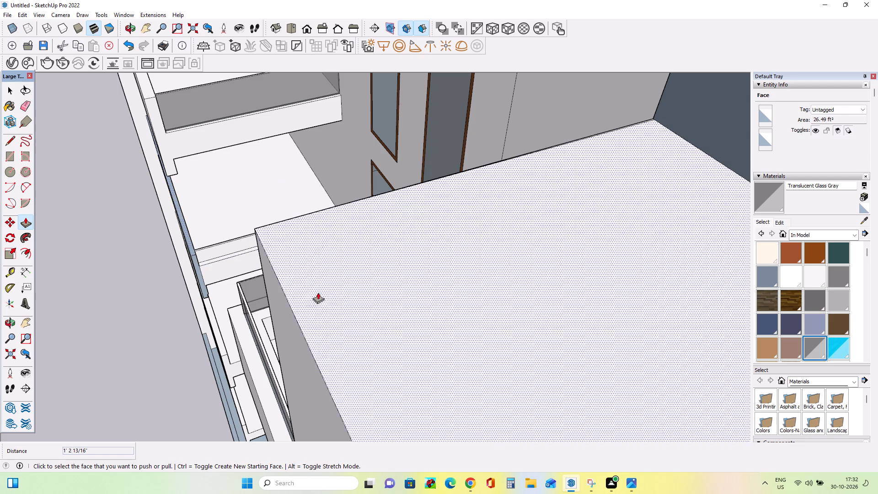
{"action": "scroll", "coordinate": [262, 263], "scroll_direction": "down", "scroll_amount": 7}
{"action": "middle_click_drag", "start_coordinate": [215, 275], "coordinate": [264, 253]}
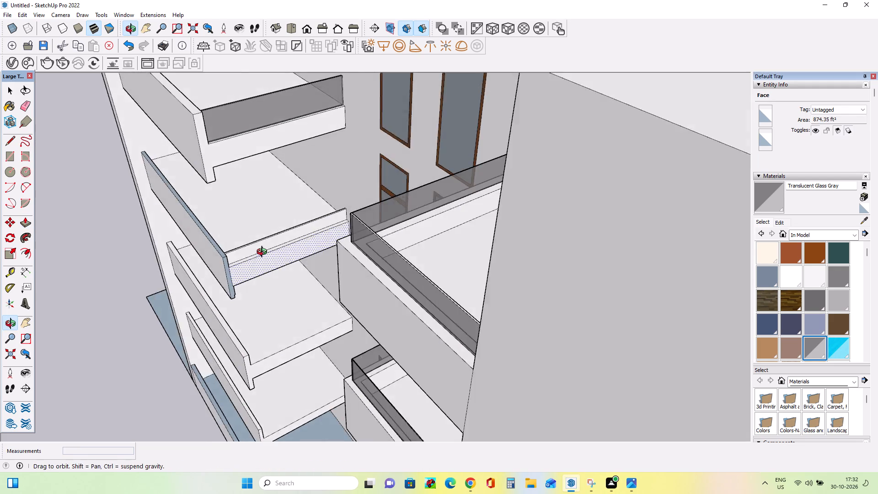
Paint the outer and inner faces of the second-from-top long balcony's new end panel with Translucent Glass Gray.
{"action": "middle_click_drag", "start_coordinate": [264, 253], "coordinate": [275, 253]}
{"action": "left_click", "coordinate": [804, 353]}
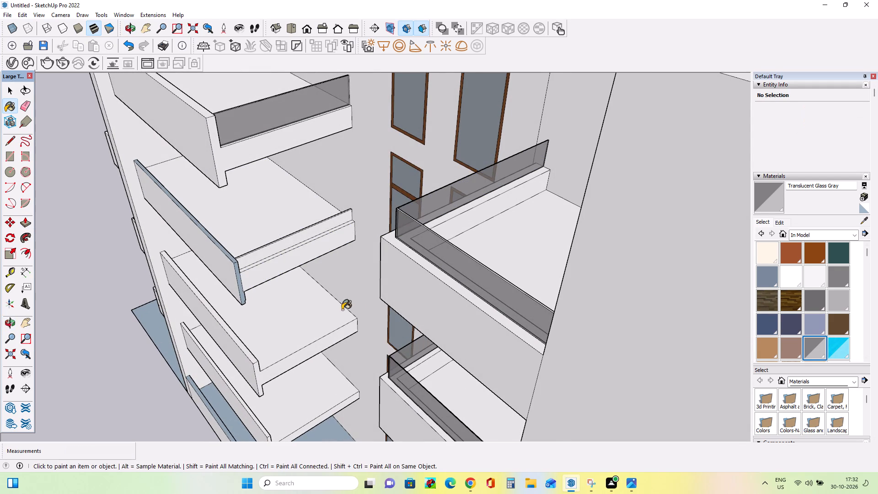
{"action": "scroll", "coordinate": [298, 244], "scroll_direction": "up", "scroll_amount": 7}
{"action": "left_click", "coordinate": [293, 231]}
{"action": "middle_click_drag", "start_coordinate": [293, 289], "coordinate": [492, 291]}
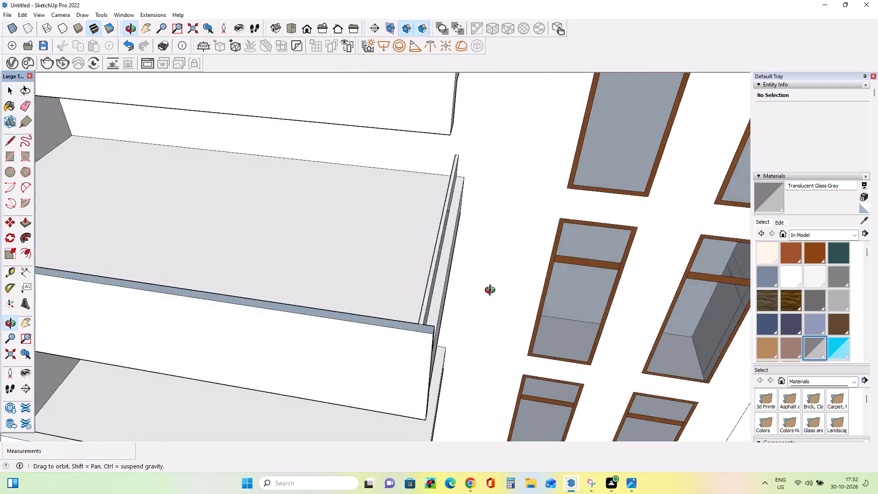
{"action": "middle_click_drag", "start_coordinate": [492, 291], "coordinate": [599, 291]}
{"action": "left_click", "coordinate": [564, 223]}
{"action": "middle_click_drag", "start_coordinate": [522, 288], "coordinate": [256, 264]}
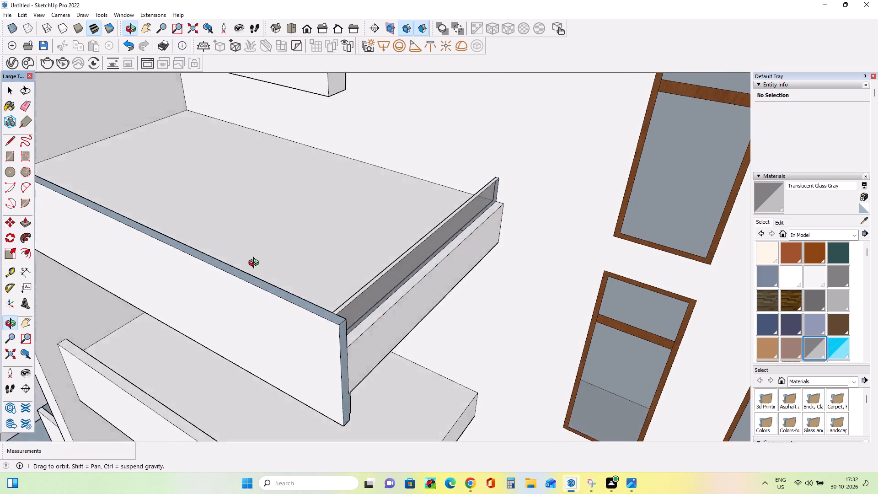
{"action": "middle_click_drag", "start_coordinate": [256, 264], "coordinate": [214, 259]}
{"action": "middle_click_drag", "start_coordinate": [256, 301], "coordinate": [300, 330]}
{"action": "scroll", "coordinate": [302, 330], "scroll_direction": "down", "scroll_amount": 8}
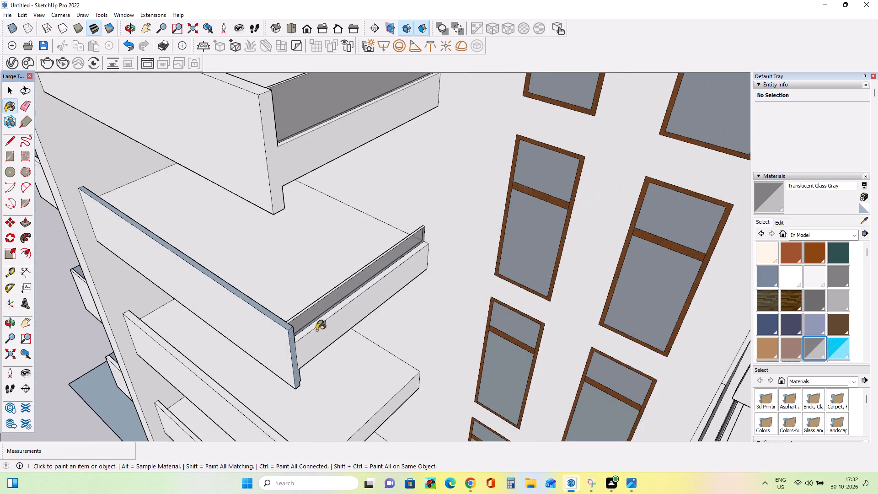
Push/Pull the top of the second-from-top long balcony's front parapet up about 8 5/16".
{"action": "middle_click_drag", "start_coordinate": [316, 330], "coordinate": [365, 331]}
{"action": "middle_click_drag", "start_coordinate": [281, 363], "coordinate": [282, 363]}
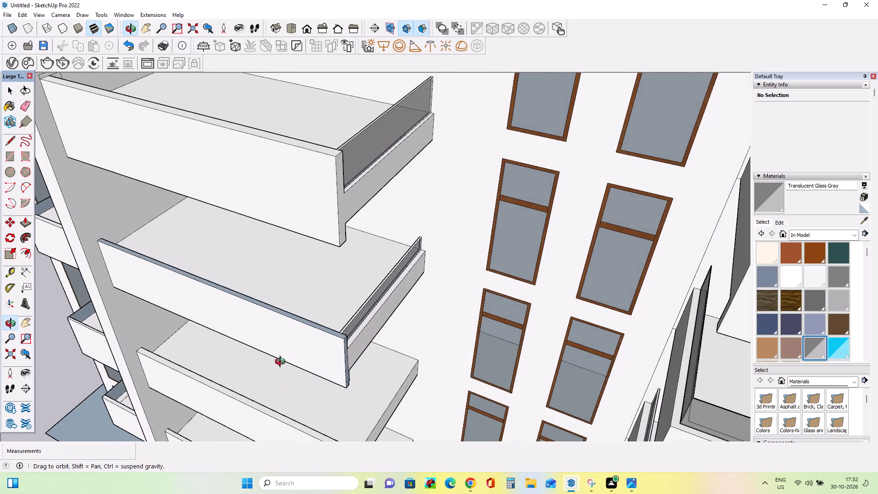
{"action": "middle_click_drag", "start_coordinate": [282, 363], "coordinate": [296, 357]}
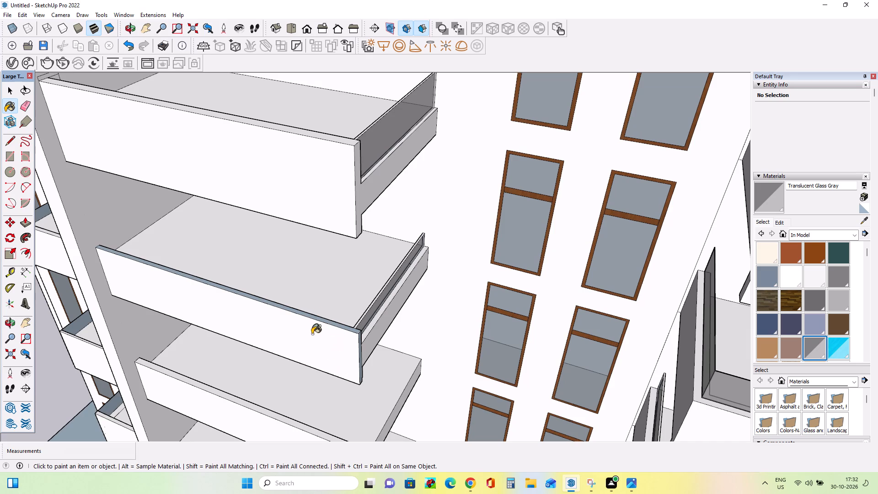
{"action": "middle_click_drag", "start_coordinate": [357, 345], "coordinate": [375, 358]}
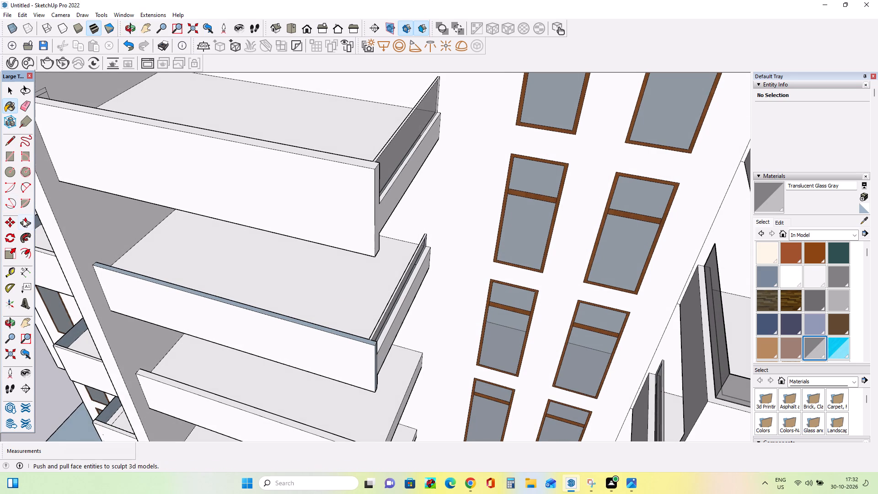
{"action": "left_click", "coordinate": [26, 222]}
{"action": "left_click_drag", "start_coordinate": [280, 317], "coordinate": [282, 309]}
Pull the top of the second-from-top long balcony's glass end panel up level with the front parapet's top.
{"action": "middle_click_drag", "start_coordinate": [425, 334], "coordinate": [278, 341]}
{"action": "scroll", "coordinate": [257, 317], "scroll_direction": "up", "scroll_amount": 6}
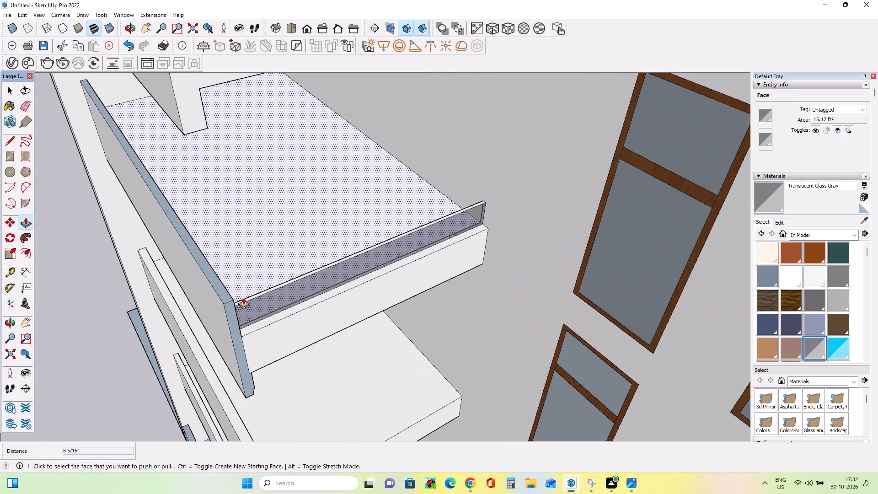
{"action": "left_click_drag", "start_coordinate": [245, 300], "coordinate": [224, 290]}
{"action": "middle_click_drag", "start_coordinate": [292, 314], "coordinate": [386, 279]}
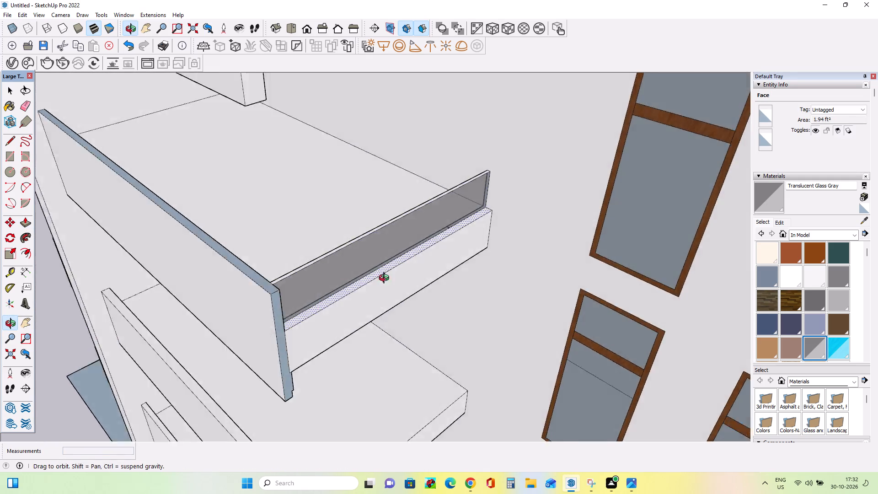
{"action": "middle_click_drag", "start_coordinate": [386, 279], "coordinate": [451, 256]}
{"action": "scroll", "coordinate": [452, 255], "scroll_direction": "down", "scroll_amount": 13}
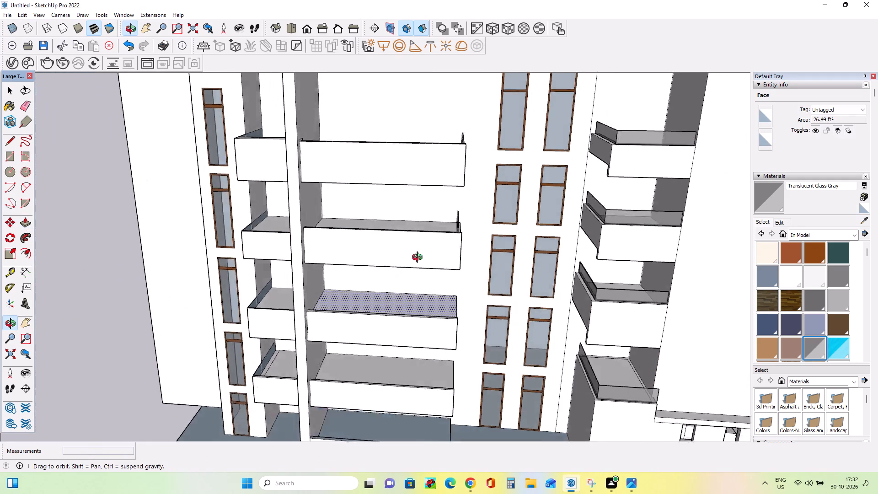
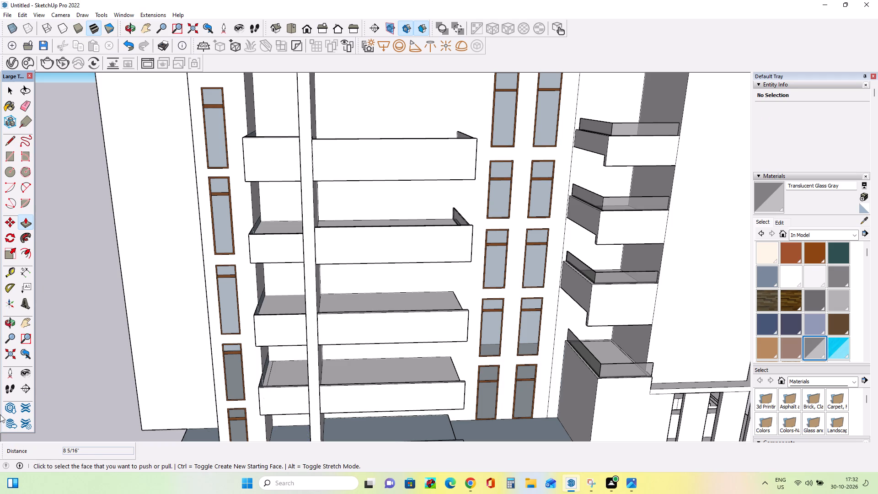
Draw a thin strip about 1 1/16" by 12' 3/8" along the middle long balcony's open end, from wall to front parapet.
{"action": "middle_click_drag", "start_coordinate": [274, 295], "coordinate": [122, 303]}
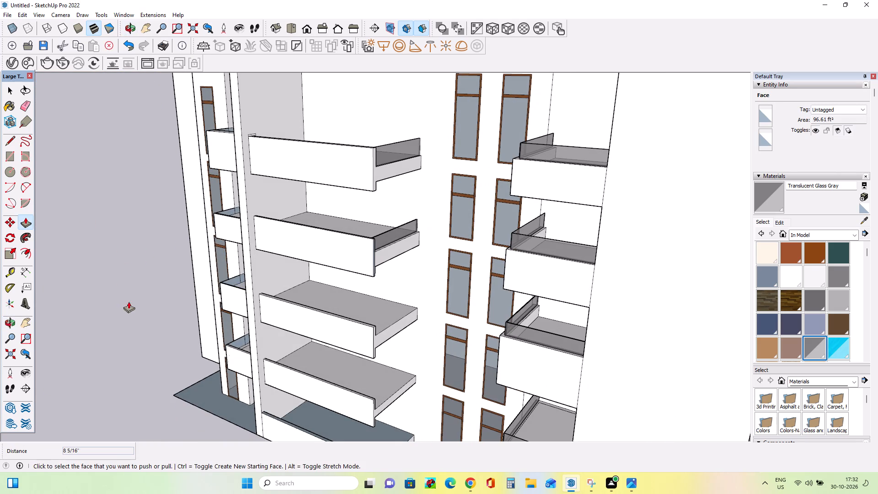
{"action": "middle_click_drag", "start_coordinate": [250, 306], "coordinate": [250, 311]}
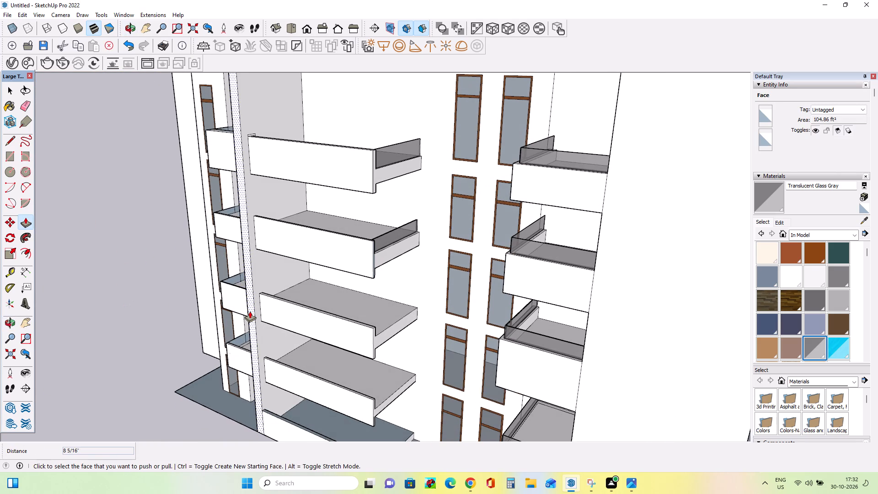
{"action": "middle_click_drag", "start_coordinate": [268, 291], "coordinate": [281, 272]}
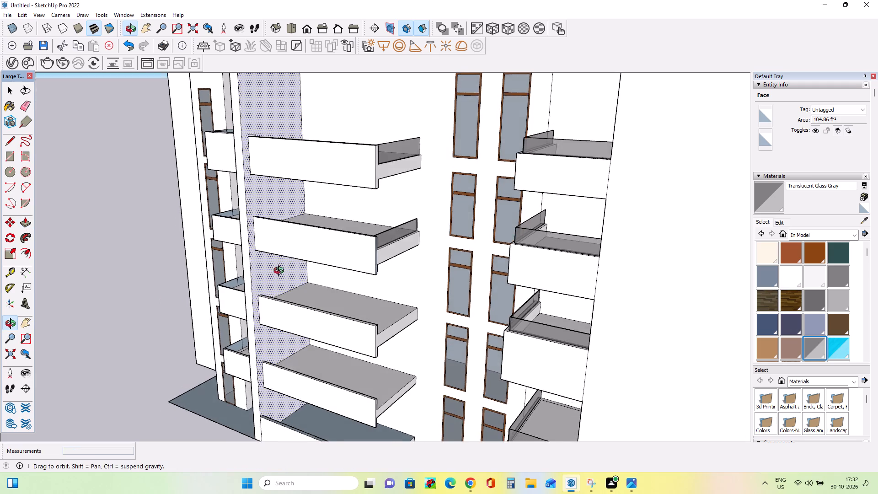
{"action": "middle_click_drag", "start_coordinate": [281, 272], "coordinate": [288, 263]}
{"action": "scroll", "coordinate": [350, 325], "scroll_direction": "up", "scroll_amount": 3}
{"action": "middle_click_drag", "start_coordinate": [382, 322], "coordinate": [303, 317]}
{"action": "scroll", "coordinate": [348, 329], "scroll_direction": "up", "scroll_amount": 4}
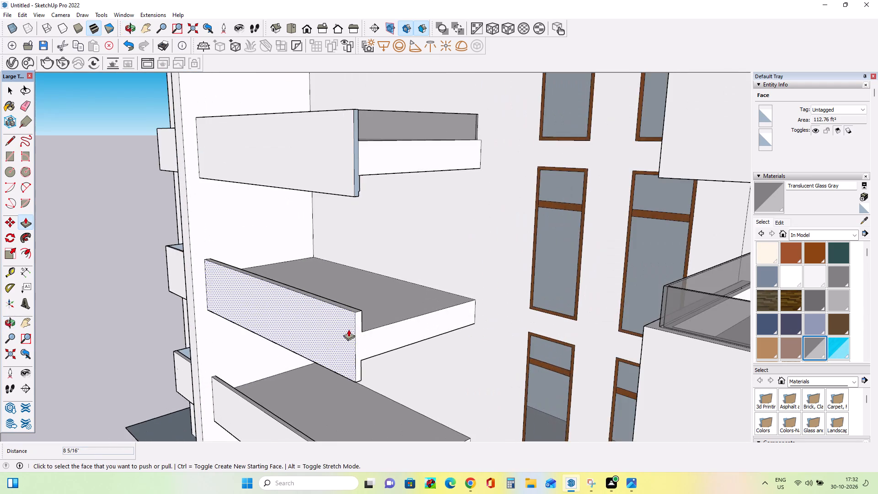
{"action": "middle_click_drag", "start_coordinate": [394, 325], "coordinate": [392, 306]}
{"action": "scroll", "coordinate": [366, 302], "scroll_direction": "up", "scroll_amount": 4}
{"action": "middle_click_drag", "start_coordinate": [372, 304], "coordinate": [387, 323]}
{"action": "middle_click_drag", "start_coordinate": [387, 323], "coordinate": [361, 332]}
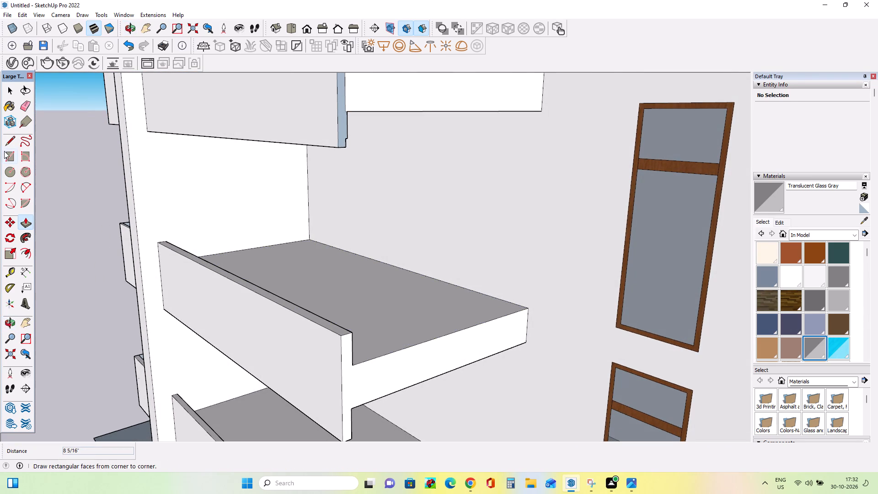
{"action": "left_click", "coordinate": [4, 151]}
{"action": "scroll", "coordinate": [345, 339], "scroll_direction": "up", "scroll_amount": 4}
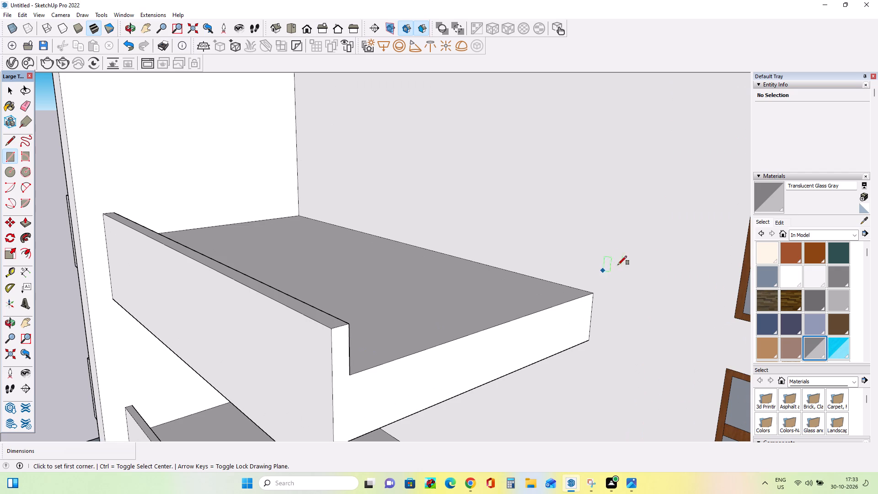
{"action": "left_click", "coordinate": [585, 291]}
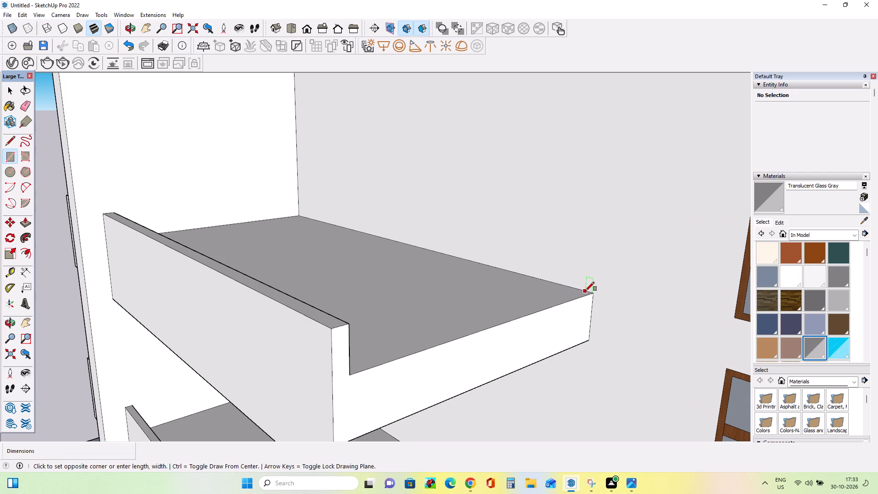
{"action": "middle_click_drag", "start_coordinate": [492, 328], "coordinate": [364, 358]}
{"action": "scroll", "coordinate": [184, 356], "scroll_direction": "up", "scroll_amount": 7}
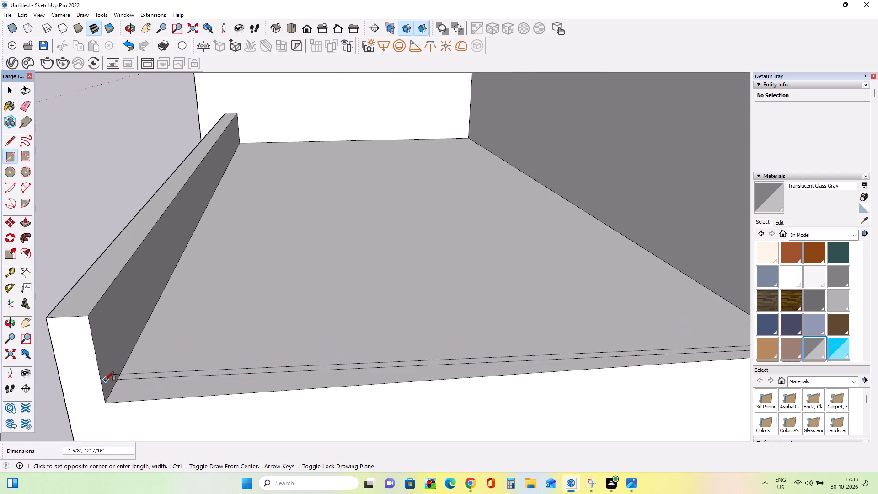
{"action": "scroll", "coordinate": [107, 387], "scroll_direction": "up", "scroll_amount": 6}
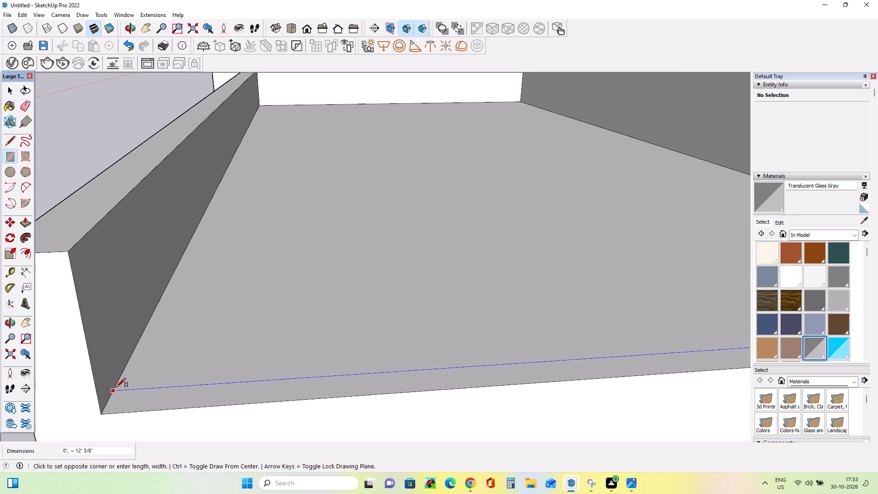
{"action": "scroll", "coordinate": [118, 383], "scroll_direction": "down", "scroll_amount": 1}
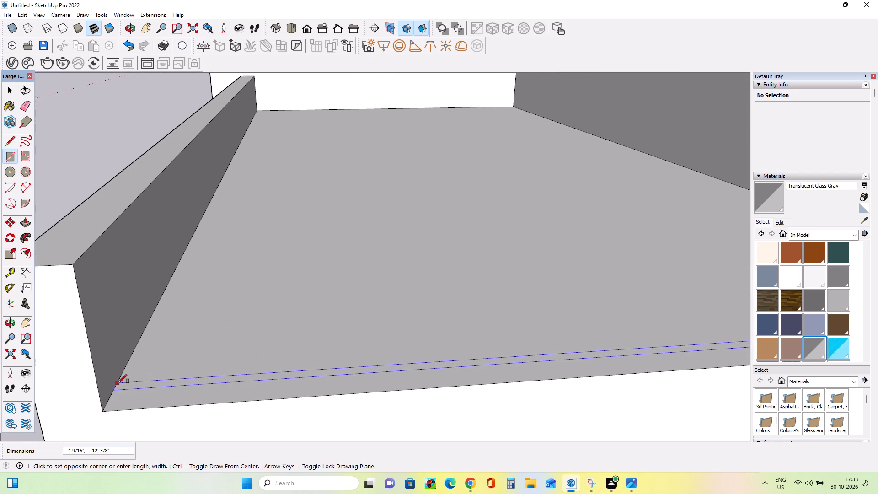
{"action": "scroll", "coordinate": [118, 385], "scroll_direction": "up", "scroll_amount": 1}
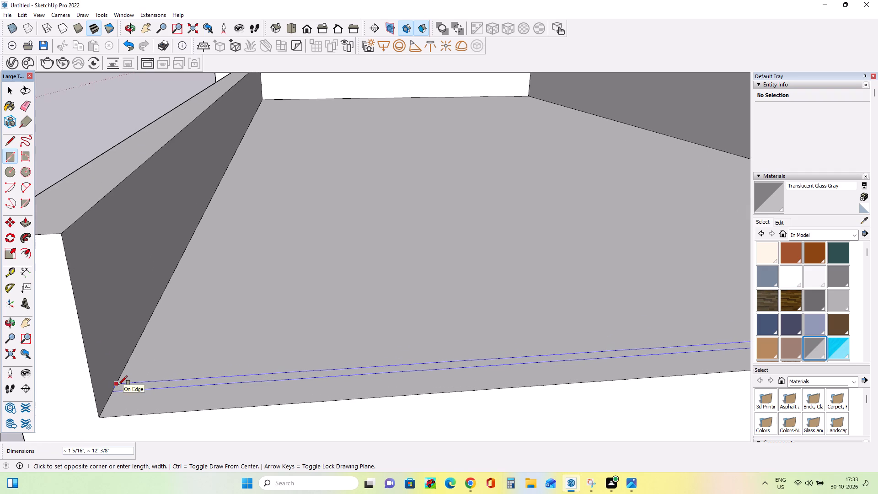
{"action": "scroll", "coordinate": [118, 385], "scroll_direction": "up", "scroll_amount": 2}
{"action": "left_click", "coordinate": [117, 386]}
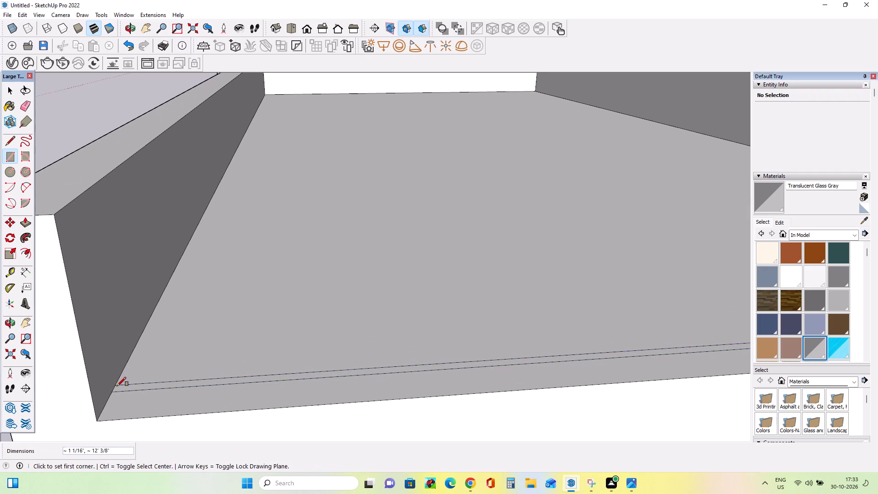
Push/Pull the middle long balcony's end strip up about 1' 6 1/16" to form an upright panel.
{"action": "scroll", "coordinate": [227, 333], "scroll_direction": "down", "scroll_amount": 7}
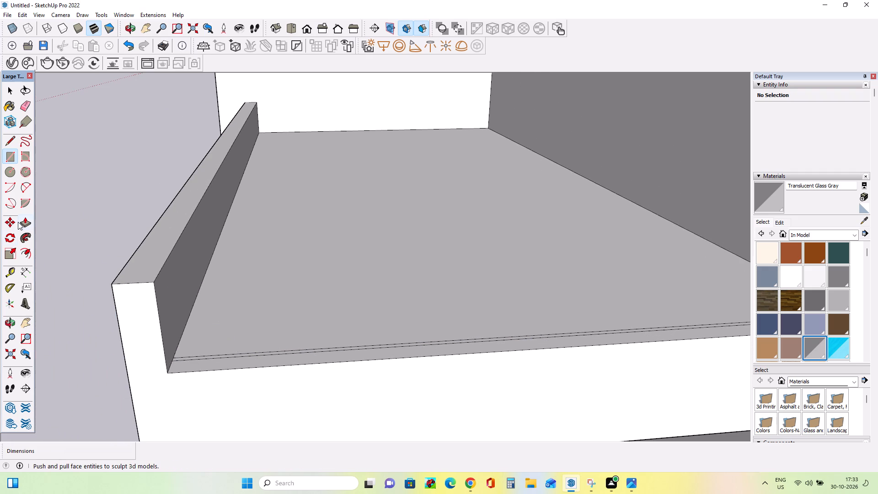
{"action": "left_click", "coordinate": [20, 222]}
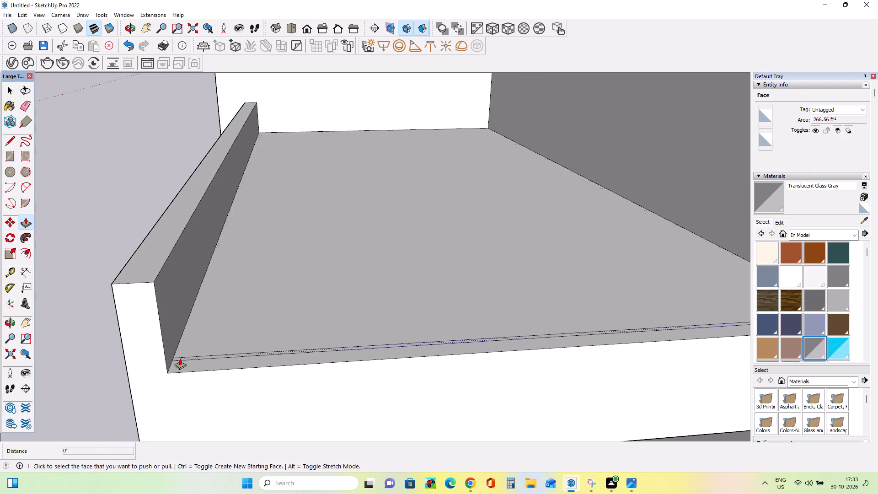
{"action": "left_click_drag", "start_coordinate": [180, 358], "coordinate": [143, 277]}
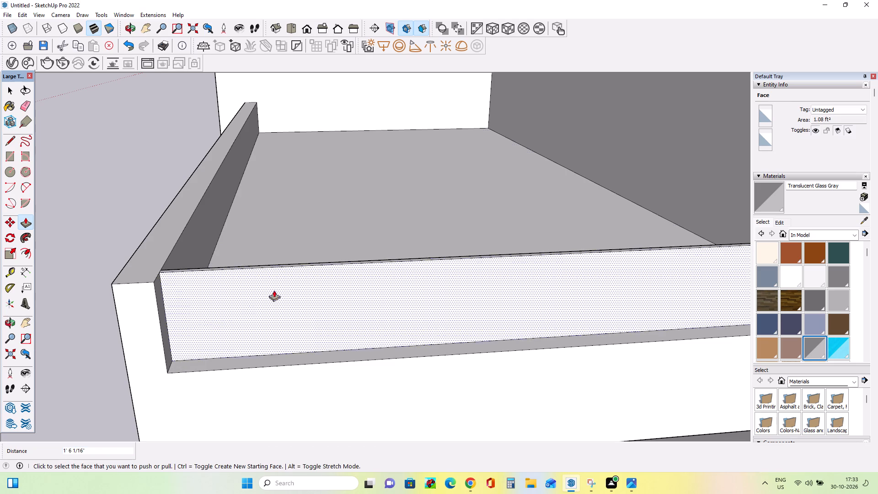
Paint the outer and inner faces of the middle long balcony's end panel with Translucent Glass Gray.
{"action": "left_click", "coordinate": [816, 343]}
{"action": "left_click", "coordinate": [450, 254]}
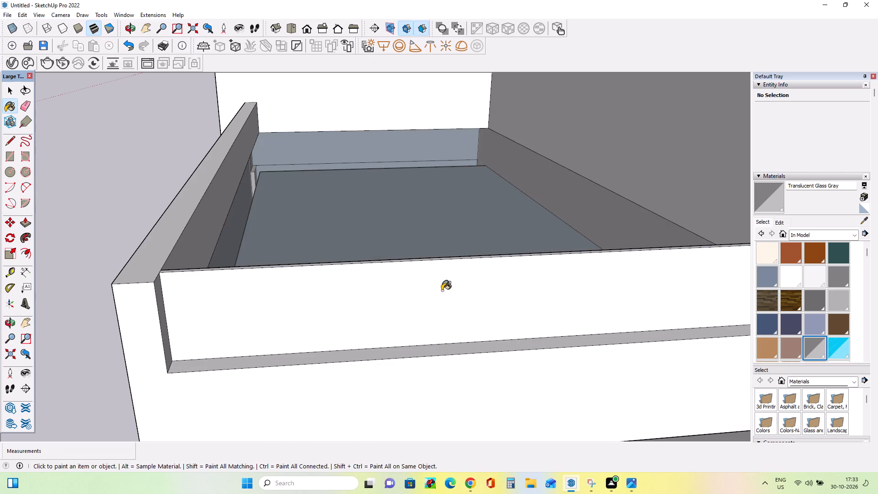
{"action": "key", "text": "ctrl+z"}
{"action": "double_click", "coordinate": [463, 315], "text": "ctrl"}
{"action": "middle_click_drag", "start_coordinate": [337, 296], "coordinate": [695, 345]}
{"action": "middle_click_drag", "start_coordinate": [340, 298], "coordinate": [434, 248]}
{"action": "left_click", "coordinate": [497, 203]}
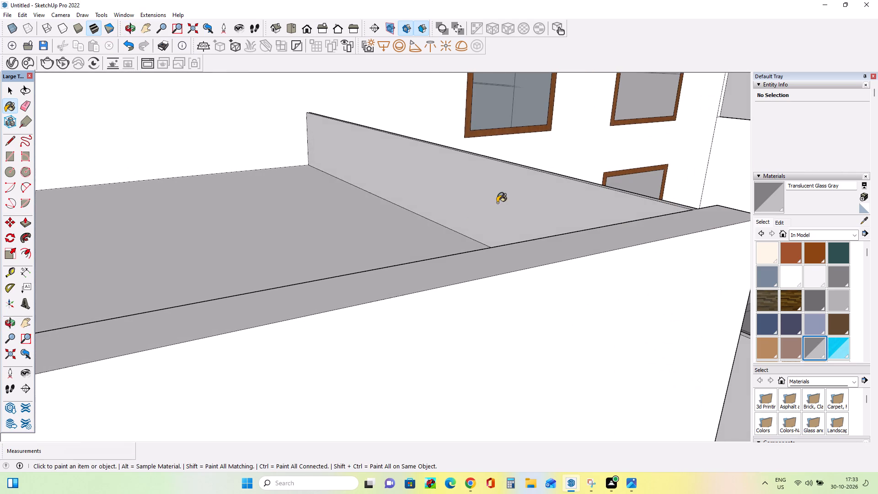
Push/Pull the top of the middle long balcony's front parapet up about 5 1/8".
{"action": "middle_click_drag", "start_coordinate": [489, 274], "coordinate": [284, 293]}
{"action": "scroll", "coordinate": [253, 257], "scroll_direction": "down", "scroll_amount": 12}
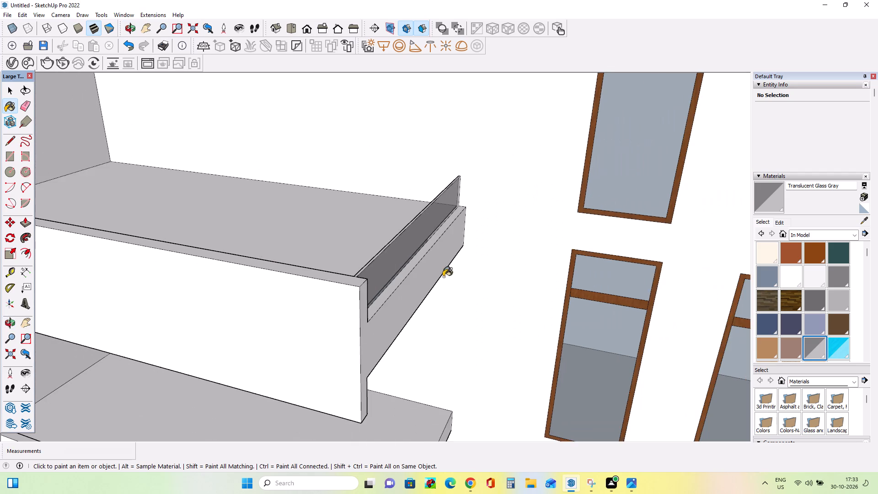
{"action": "middle_click_drag", "start_coordinate": [488, 278], "coordinate": [479, 291]}
{"action": "scroll", "coordinate": [479, 291], "scroll_direction": "down", "scroll_amount": 1}
{"action": "scroll", "coordinate": [344, 309], "scroll_direction": "up", "scroll_amount": 4}
{"action": "scroll", "coordinate": [376, 304], "scroll_direction": "down", "scroll_amount": 9}
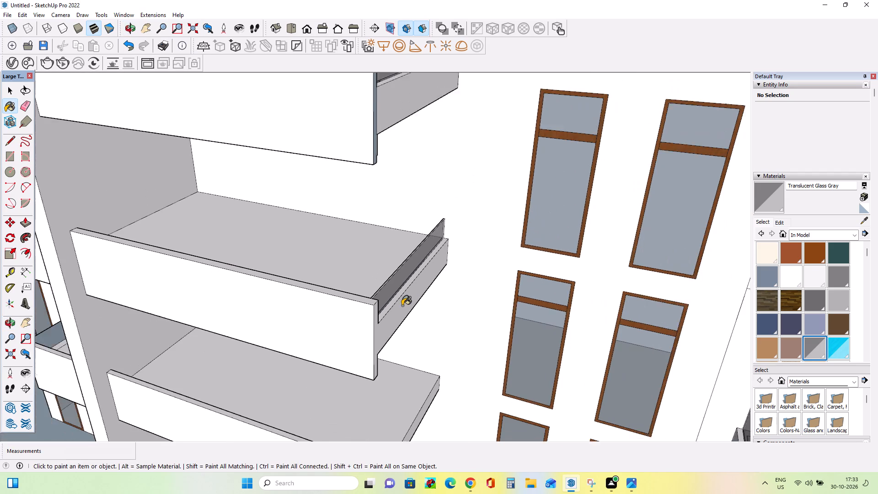
{"action": "scroll", "coordinate": [402, 306], "scroll_direction": "down", "scroll_amount": 8}
{"action": "left_click", "coordinate": [23, 225]}
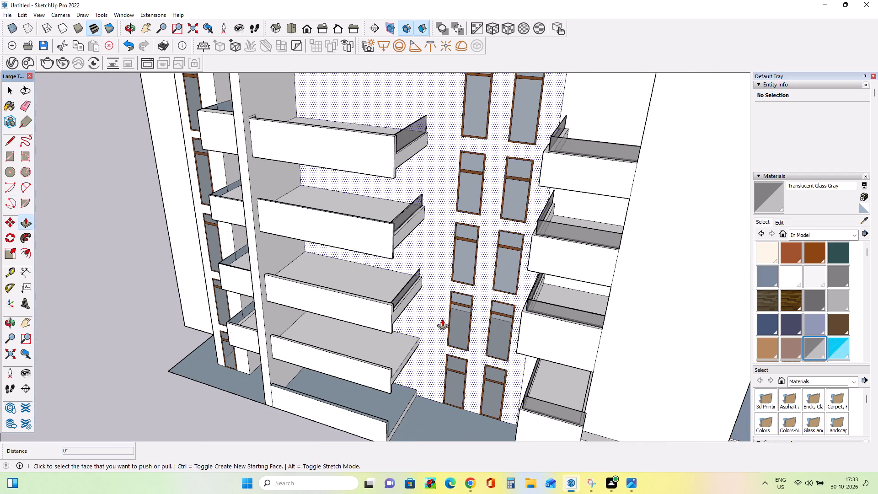
{"action": "middle_click_drag", "start_coordinate": [425, 333], "coordinate": [394, 354]}
{"action": "scroll", "coordinate": [351, 310], "scroll_direction": "up", "scroll_amount": 13}
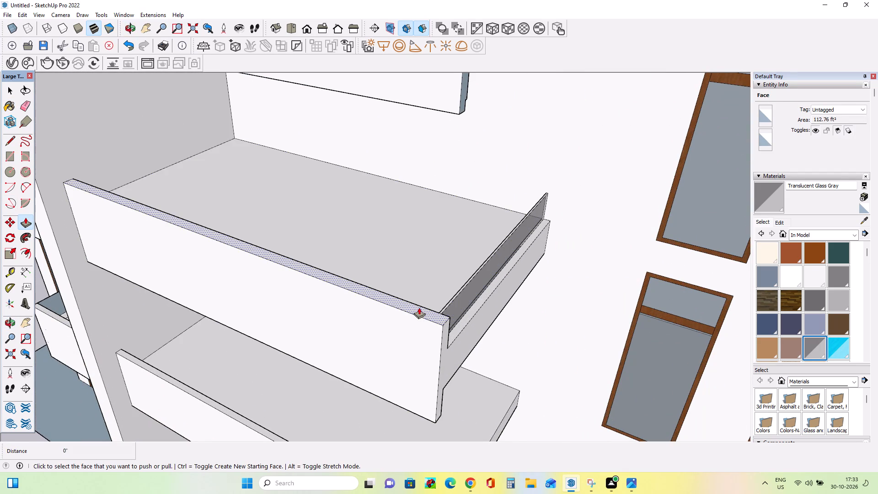
{"action": "left_click_drag", "start_coordinate": [419, 307], "coordinate": [422, 298]}
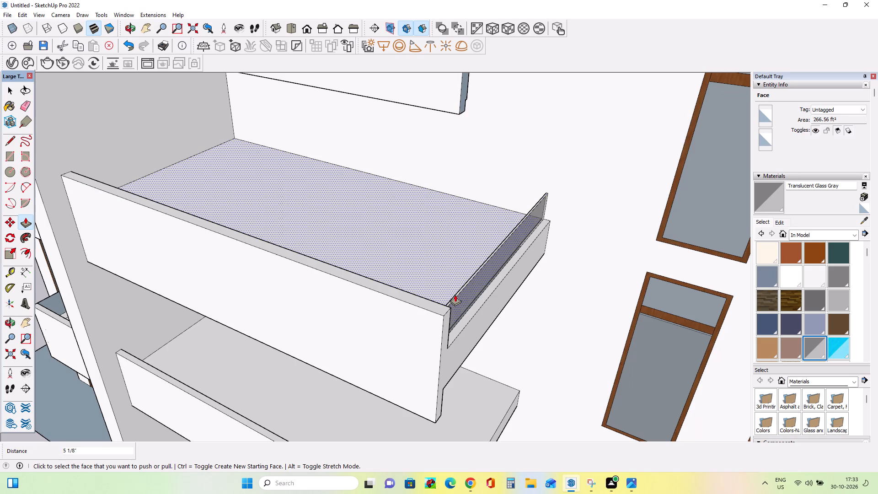
Pull the top of the middle long balcony's glass end panel up level with the front parapet's top.
{"action": "left_click_drag", "start_coordinate": [456, 296], "coordinate": [409, 290]}
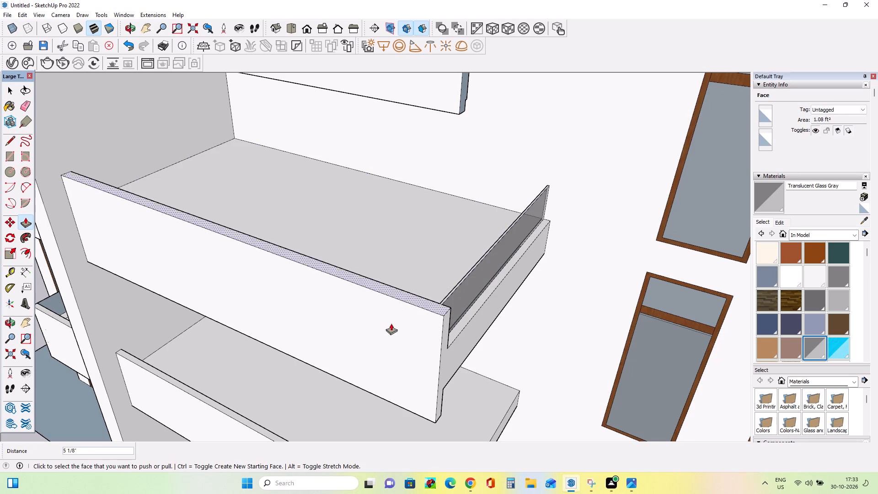
Draw a thin strip about 12' 2 7/16" long across the second-from-bottom long balcony's open end, from wall to front parapet.
{"action": "middle_click_drag", "start_coordinate": [402, 324], "coordinate": [476, 219]}
{"action": "scroll", "coordinate": [476, 219], "scroll_direction": "down", "scroll_amount": 18}
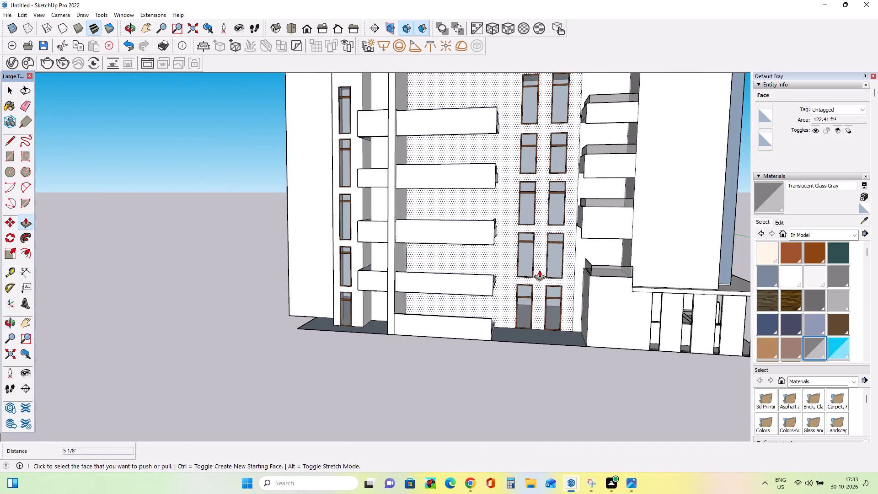
{"action": "middle_click_drag", "start_coordinate": [493, 274], "coordinate": [380, 294]}
{"action": "scroll", "coordinate": [380, 294], "scroll_direction": "down", "scroll_amount": 1}
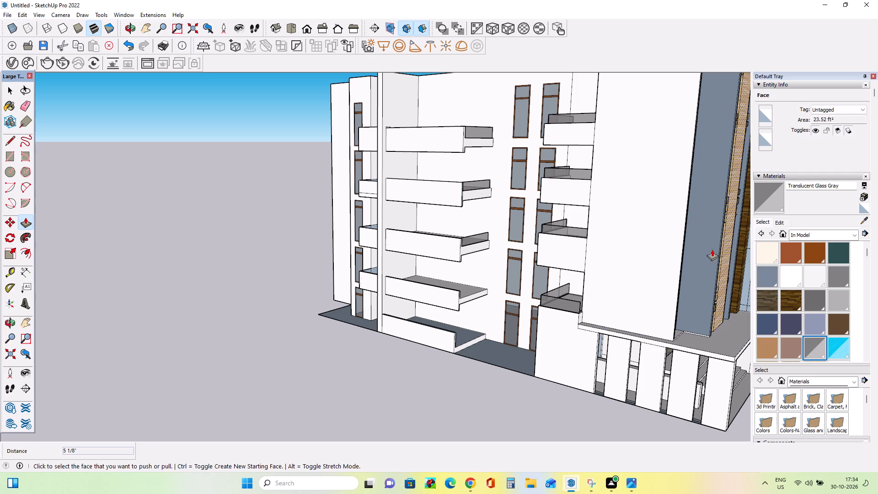
{"action": "scroll", "coordinate": [326, 279], "scroll_direction": "down", "scroll_amount": 5}
{"action": "middle_click_drag", "start_coordinate": [399, 252], "coordinate": [432, 279]}
{"action": "scroll", "coordinate": [400, 292], "scroll_direction": "up", "scroll_amount": 5}
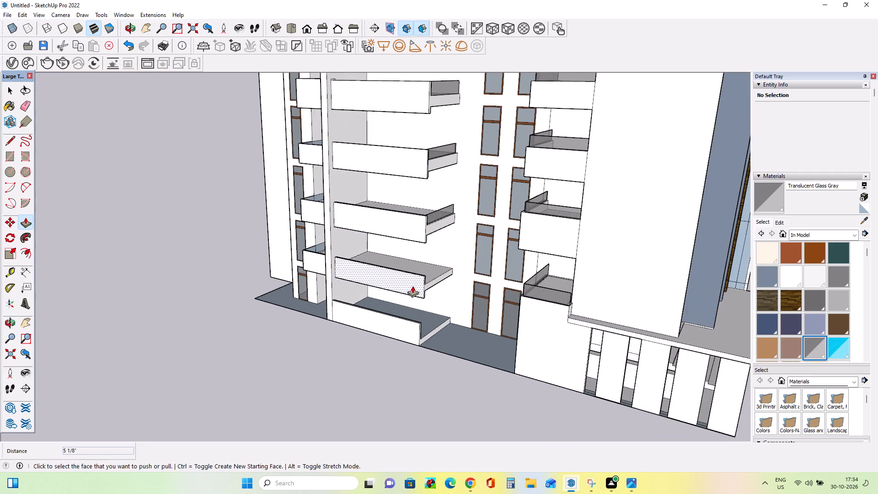
{"action": "middle_click_drag", "start_coordinate": [432, 278], "coordinate": [415, 288]}
{"action": "left_click", "coordinate": [7, 153]}
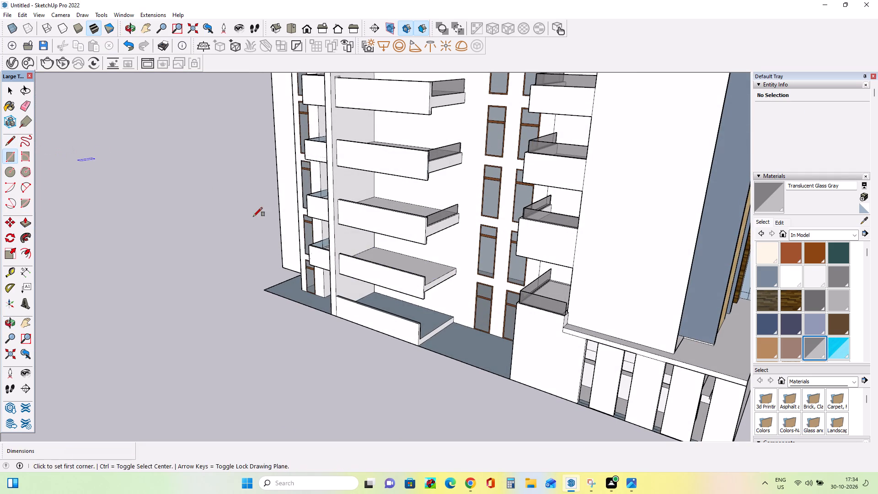
{"action": "scroll", "coordinate": [300, 230], "scroll_direction": "up", "scroll_amount": 1}
{"action": "middle_click", "coordinate": [300, 230]}
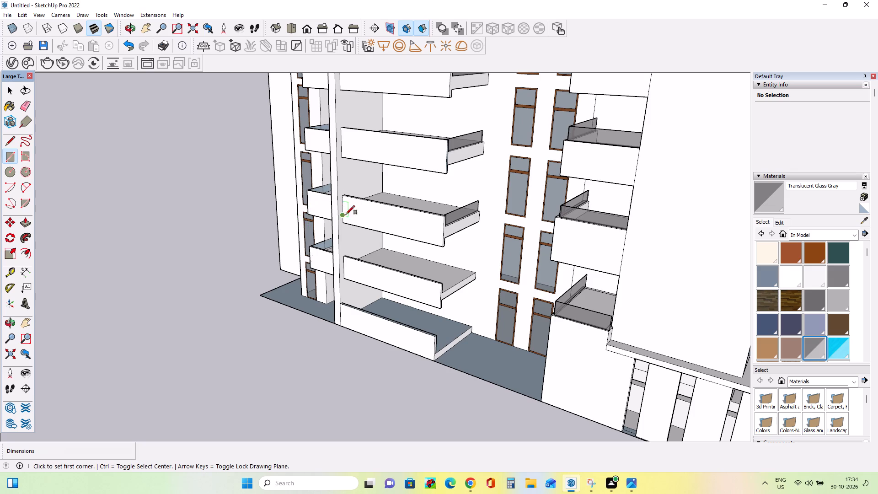
{"action": "middle_click_drag", "start_coordinate": [346, 215], "coordinate": [344, 238]}
{"action": "scroll", "coordinate": [417, 268], "scroll_direction": "up", "scroll_amount": 7}
{"action": "middle_click_drag", "start_coordinate": [520, 293], "coordinate": [411, 313]}
{"action": "scroll", "coordinate": [458, 306], "scroll_direction": "up", "scroll_amount": 6}
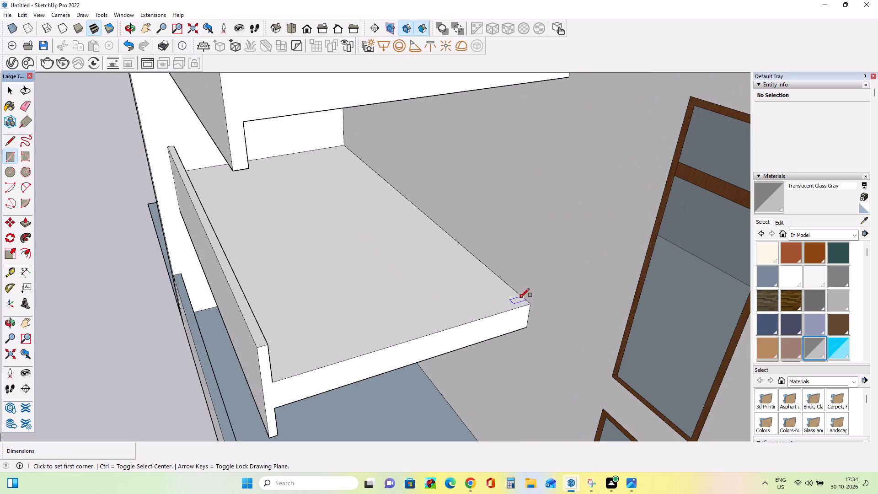
{"action": "left_click", "coordinate": [520, 297]}
{"action": "middle_click_drag", "start_coordinate": [440, 306], "coordinate": [361, 341]}
{"action": "scroll", "coordinate": [186, 360], "scroll_direction": "up", "scroll_amount": 7}
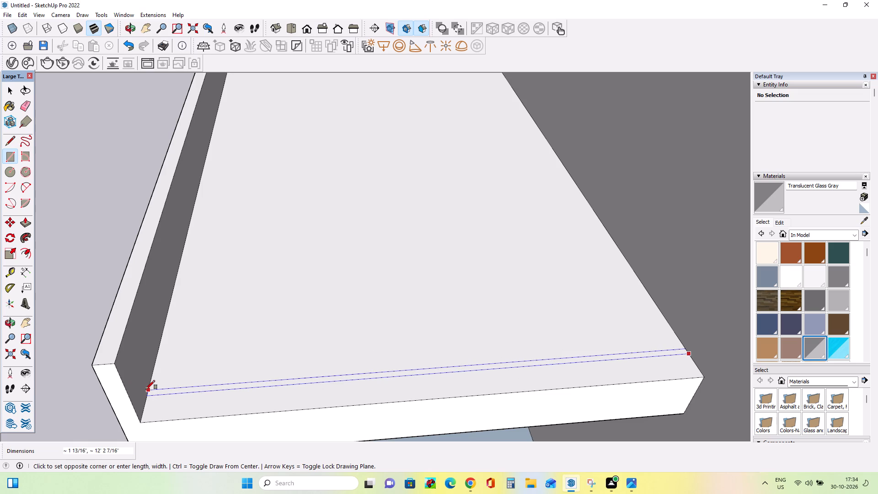
{"action": "scroll", "coordinate": [146, 389], "scroll_direction": "up", "scroll_amount": 2}
{"action": "left_click", "coordinate": [146, 389]}
Push/Pull the second-from-bottom long balcony's end strip up to about the height of its front parapet.
{"action": "middle_click_drag", "start_coordinate": [481, 297], "coordinate": [487, 307]}
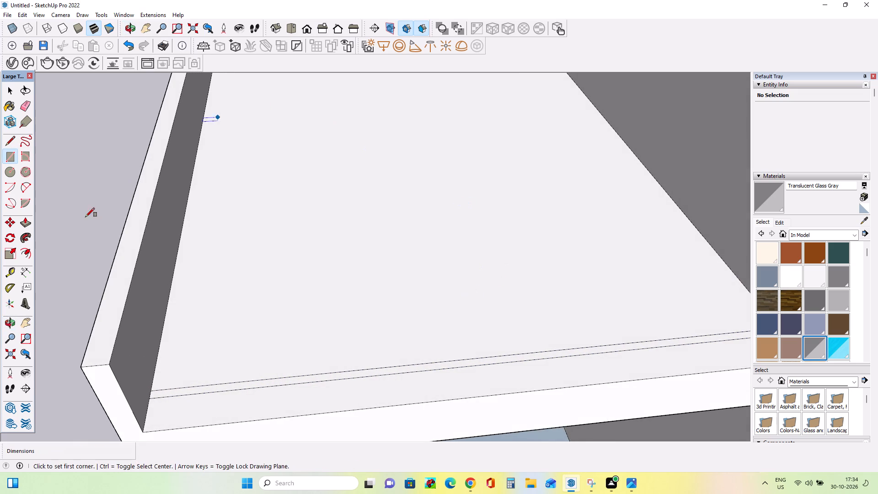
{"action": "left_click", "coordinate": [29, 225]}
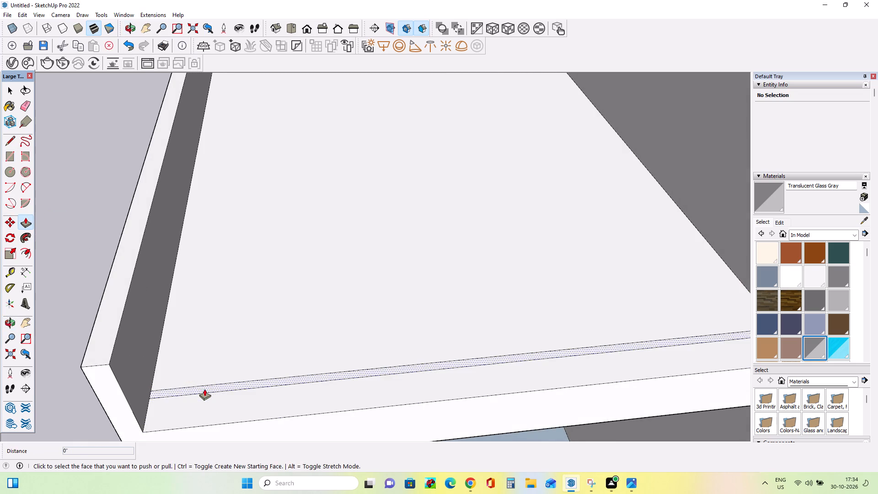
{"action": "left_click_drag", "start_coordinate": [204, 389], "coordinate": [107, 345]}
Paint the outer and inner faces of the second-from-bottom long balcony's end panel with Translucent Glass Gray.
{"action": "middle_click_drag", "start_coordinate": [122, 346], "coordinate": [253, 281]}
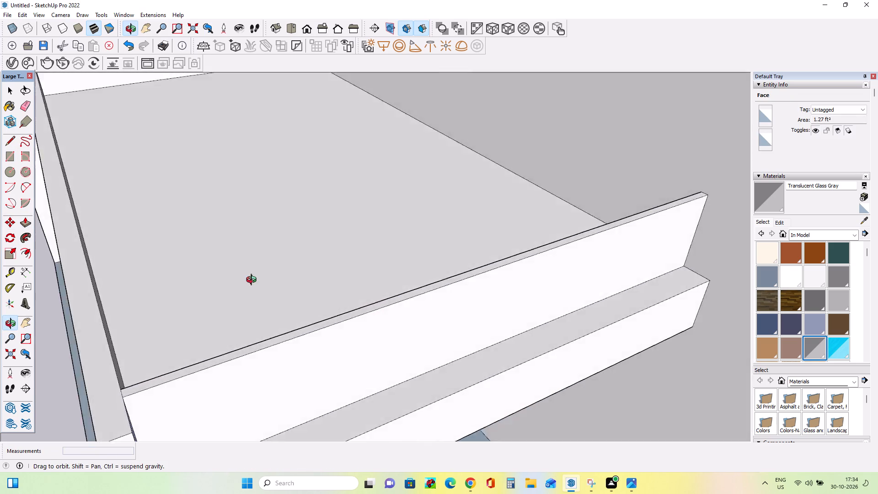
{"action": "middle_click_drag", "start_coordinate": [253, 281], "coordinate": [257, 280]}
{"action": "scroll", "coordinate": [257, 280], "scroll_direction": "down", "scroll_amount": 4}
{"action": "left_click", "coordinate": [817, 342]}
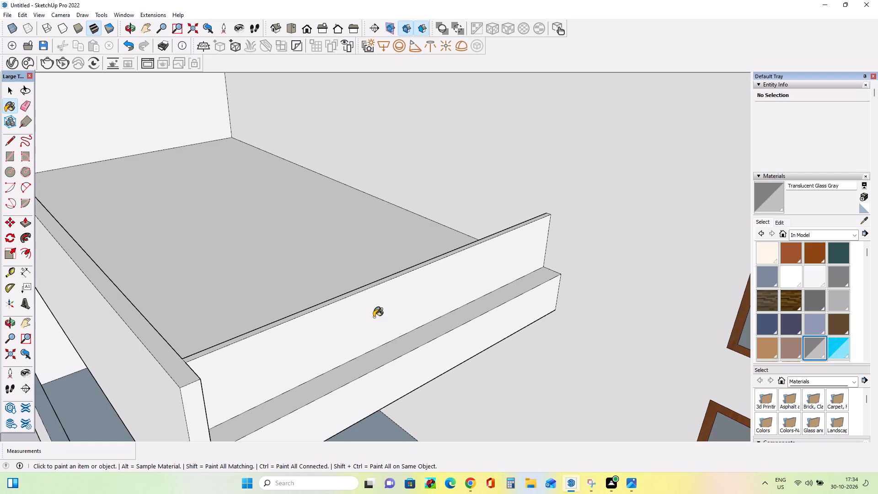
{"action": "left_click", "coordinate": [374, 317]}
{"action": "middle_click_drag", "start_coordinate": [306, 320], "coordinate": [653, 344]}
{"action": "left_click", "coordinate": [507, 322]}
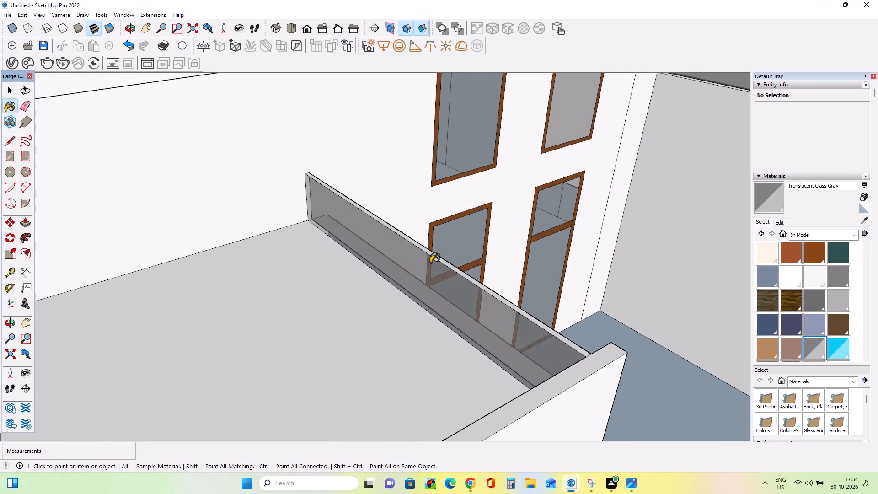
Examine the extended end's long balconies and their glass end panels from several angles.
{"action": "middle_click_drag", "start_coordinate": [430, 263], "coordinate": [446, 282]}
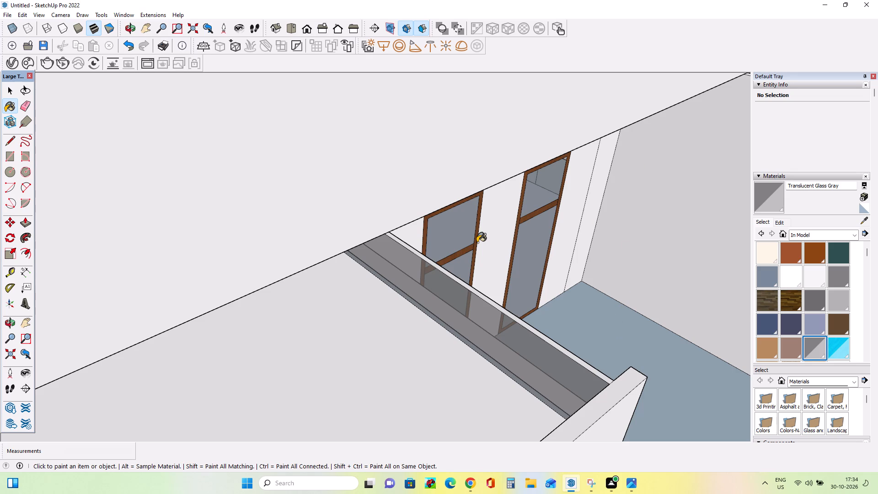
{"action": "scroll", "coordinate": [478, 242], "scroll_direction": "down", "scroll_amount": 14}
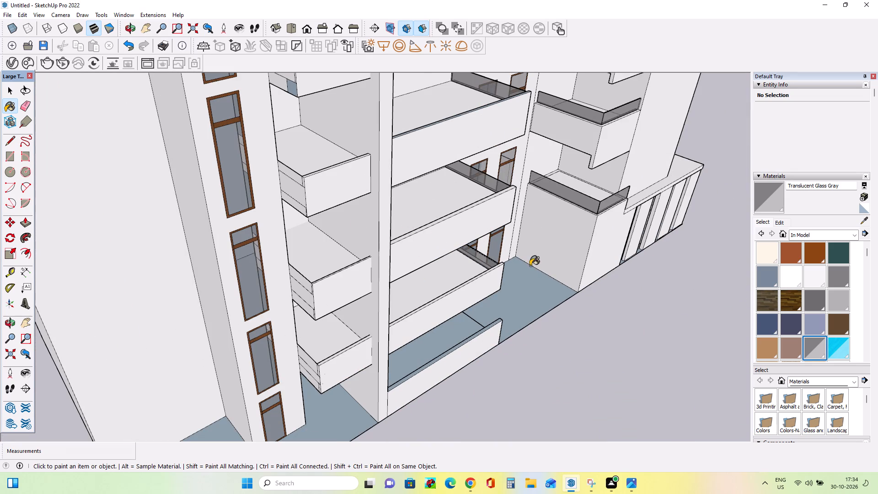
{"action": "middle_click_drag", "start_coordinate": [397, 184], "coordinate": [397, 193]}
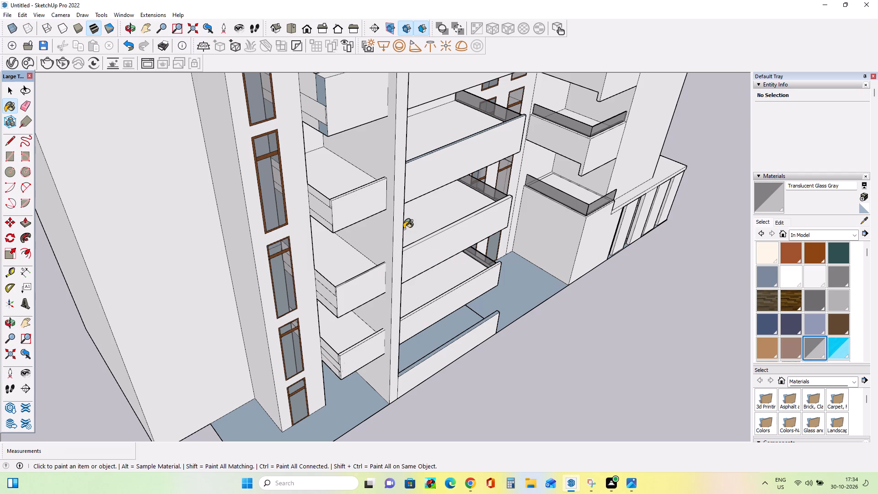
{"action": "middle_click_drag", "start_coordinate": [396, 235], "coordinate": [382, 195]}
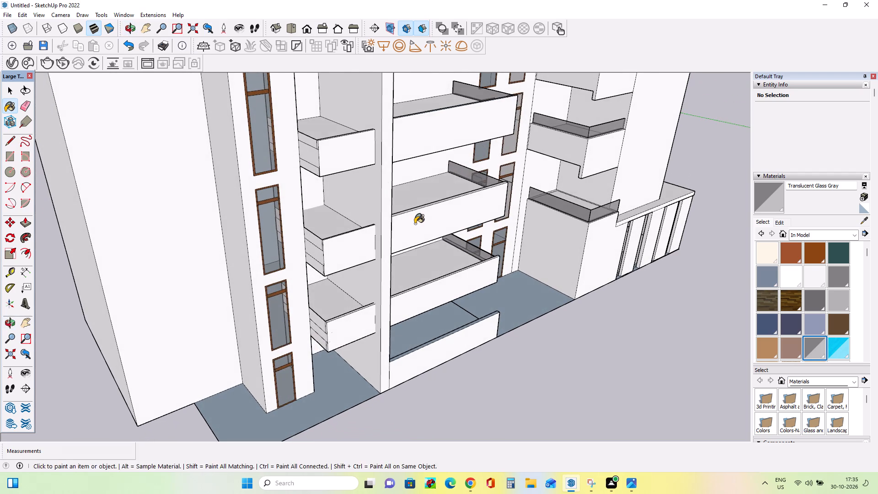
{"action": "middle_click_drag", "start_coordinate": [415, 224], "coordinate": [415, 233]}
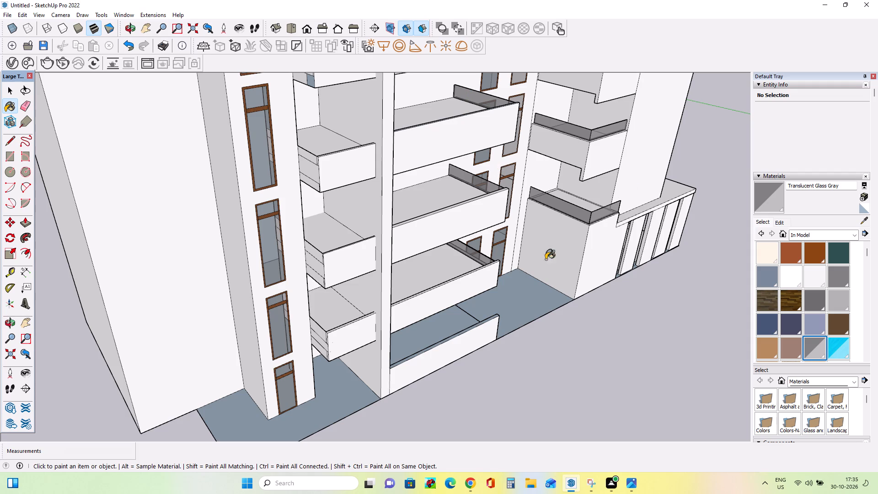
{"action": "middle_click_drag", "start_coordinate": [434, 158], "coordinate": [416, 119]}
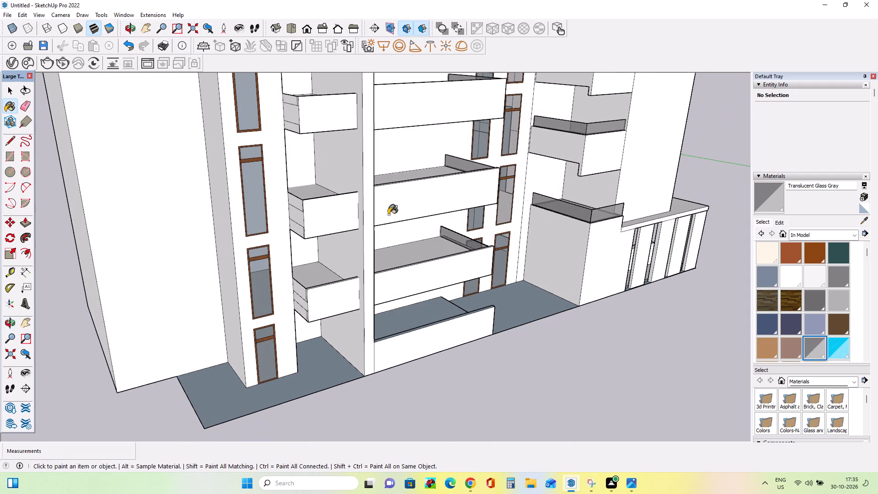
{"action": "scroll", "coordinate": [367, 295], "scroll_direction": "up", "scroll_amount": 1}
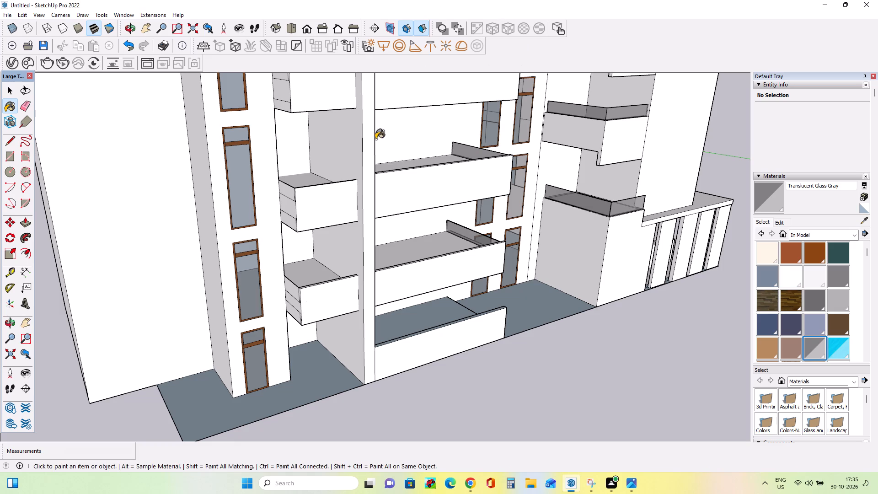
{"action": "middle_click_drag", "start_coordinate": [315, 323], "coordinate": [316, 303]}
{"action": "middle_click_drag", "start_coordinate": [320, 255], "coordinate": [322, 263]}
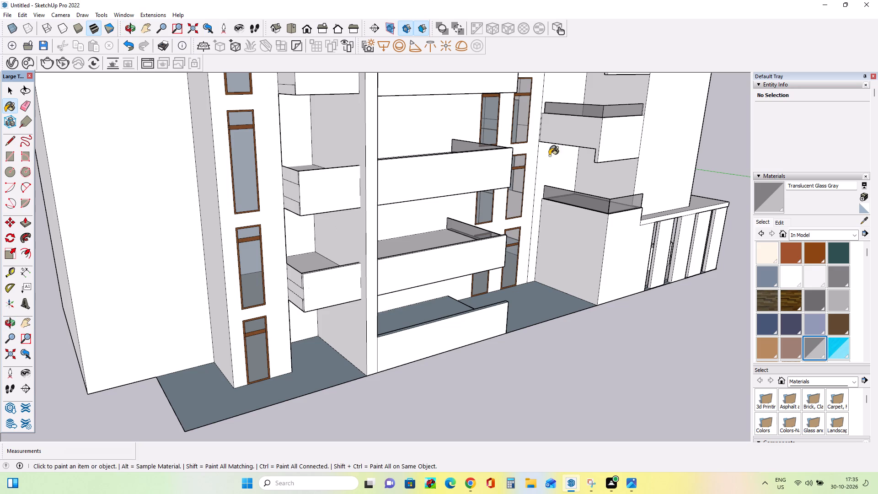
{"action": "middle_click_drag", "start_coordinate": [308, 282], "coordinate": [295, 272]}
{"action": "scroll", "coordinate": [297, 259], "scroll_direction": "down", "scroll_amount": 2}
{"action": "scroll", "coordinate": [284, 320], "scroll_direction": "down", "scroll_amount": 4}
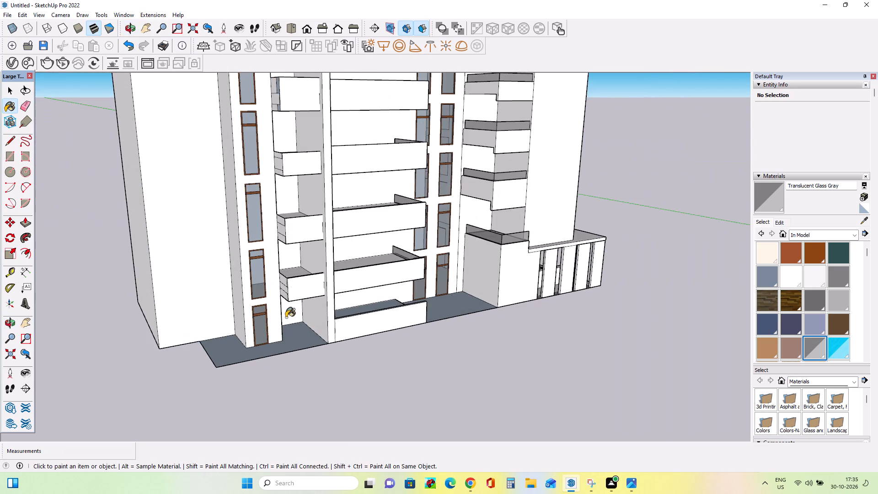
{"action": "middle_click_drag", "start_coordinate": [394, 273], "coordinate": [253, 256]}
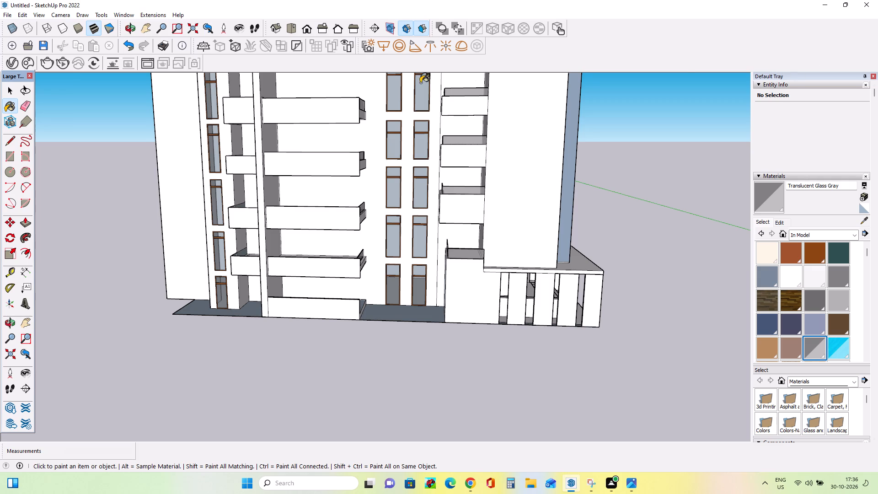
{"action": "middle_click_drag", "start_coordinate": [366, 274], "coordinate": [369, 278]}
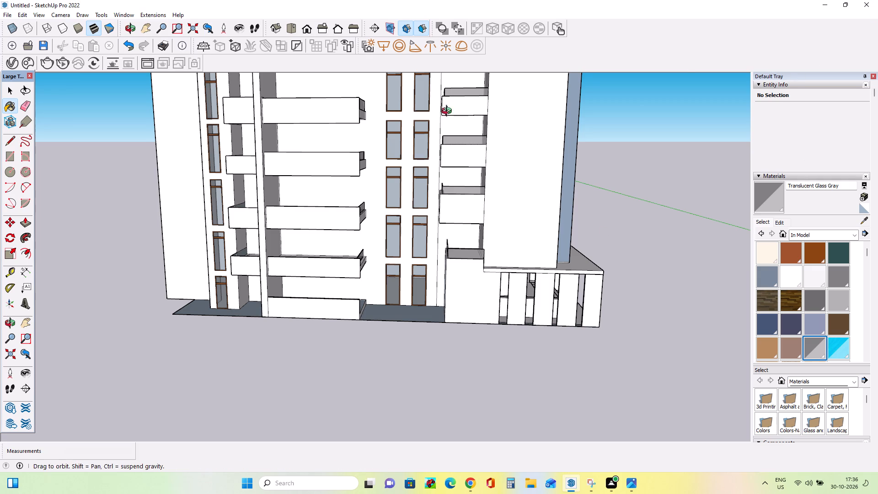
{"action": "middle_click_drag", "start_coordinate": [409, 203], "coordinate": [410, 195]}
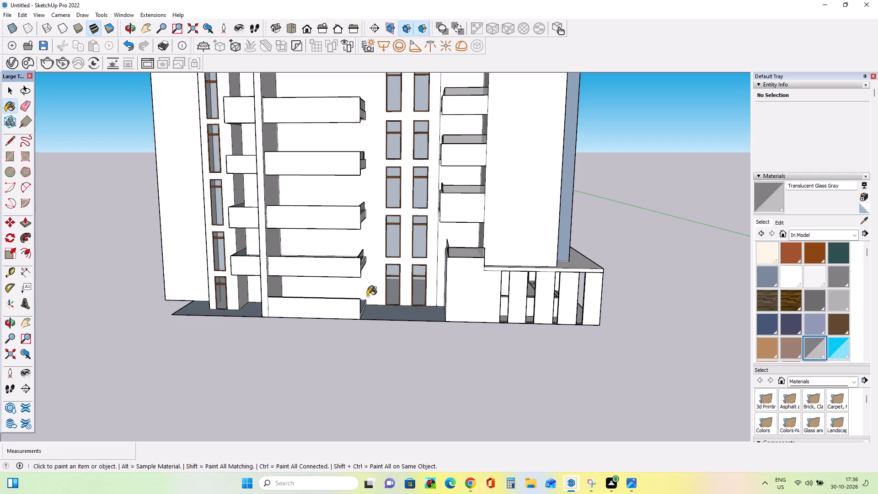
Draw a thin strip about 13' 4 5/8" long across the bottom long balcony's open end, from wall to front parapet.
{"action": "middle_click_drag", "start_coordinate": [368, 290], "coordinate": [388, 323]}
{"action": "scroll", "coordinate": [230, 333], "scroll_direction": "up", "scroll_amount": 2}
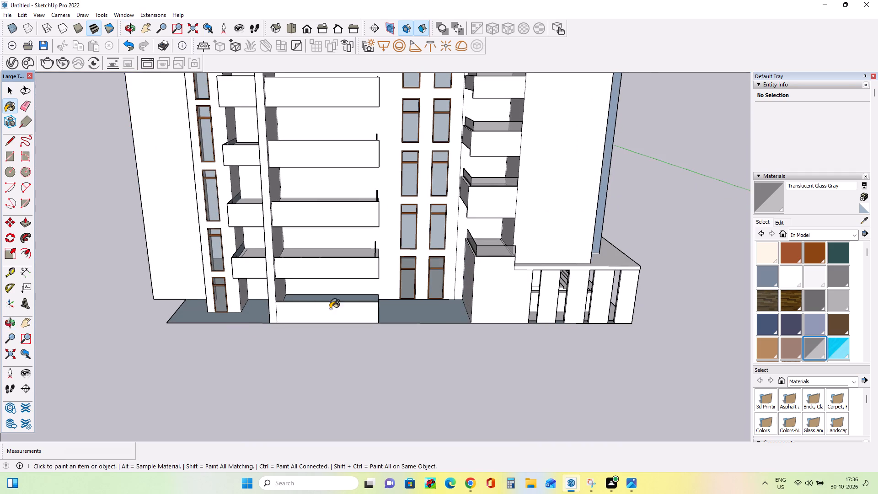
{"action": "middle_click_drag", "start_coordinate": [337, 312], "coordinate": [251, 363]}
{"action": "scroll", "coordinate": [428, 295], "scroll_direction": "up", "scroll_amount": 6}
{"action": "scroll", "coordinate": [319, 316], "scroll_direction": "up", "scroll_amount": 1}
{"action": "middle_click_drag", "start_coordinate": [319, 316], "coordinate": [320, 310]}
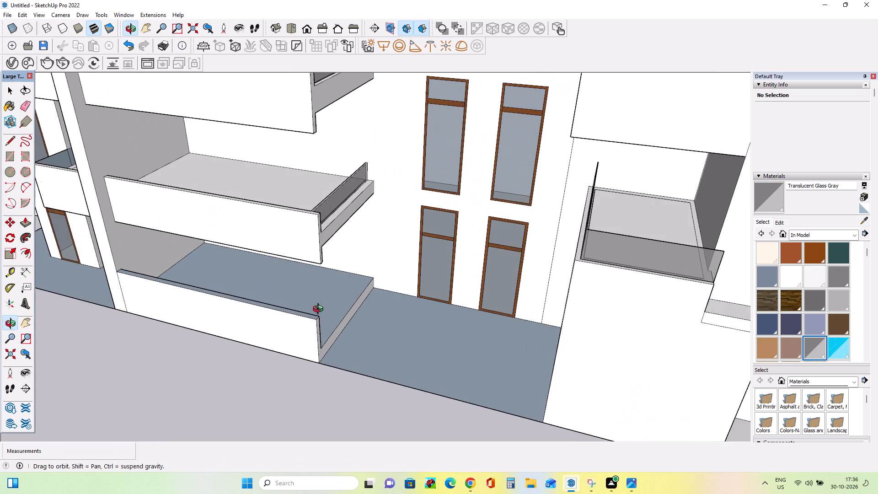
{"action": "middle_click_drag", "start_coordinate": [320, 310], "coordinate": [334, 287]}
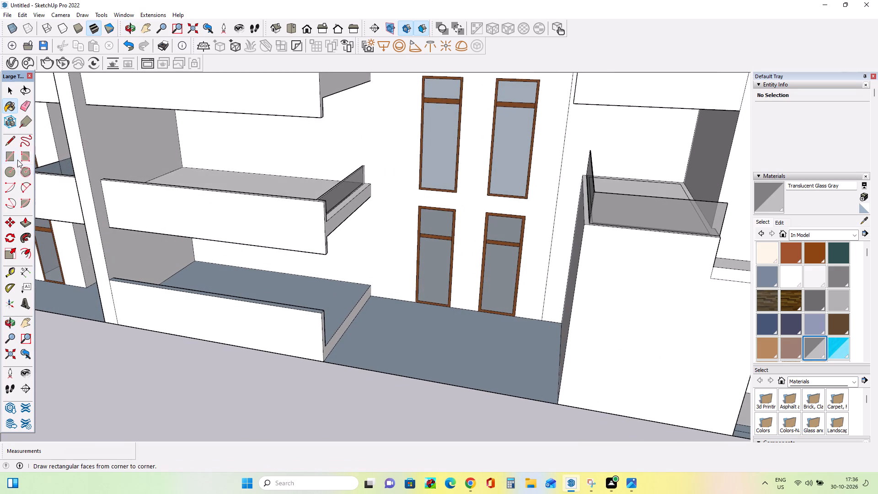
{"action": "left_click", "coordinate": [9, 150]}
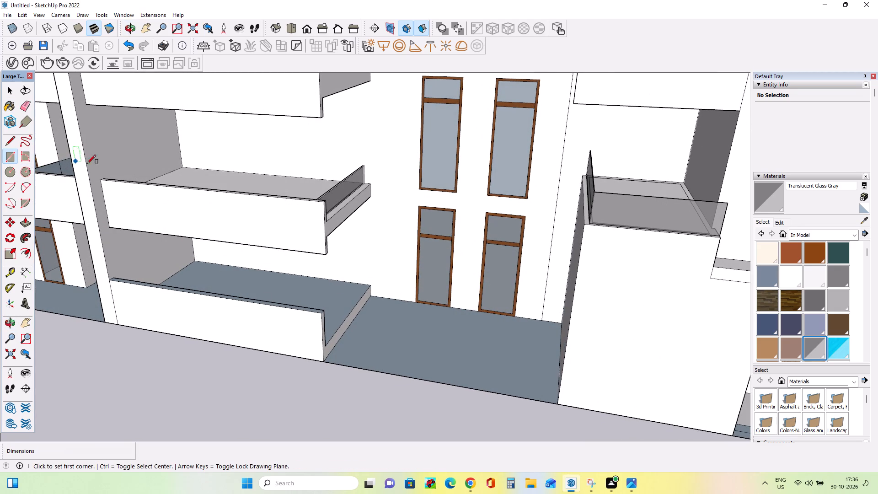
{"action": "middle_click_drag", "start_coordinate": [371, 286], "coordinate": [259, 324]}
{"action": "scroll", "coordinate": [311, 310], "scroll_direction": "up", "scroll_amount": 4}
{"action": "middle_click_drag", "start_coordinate": [318, 311], "coordinate": [321, 311]}
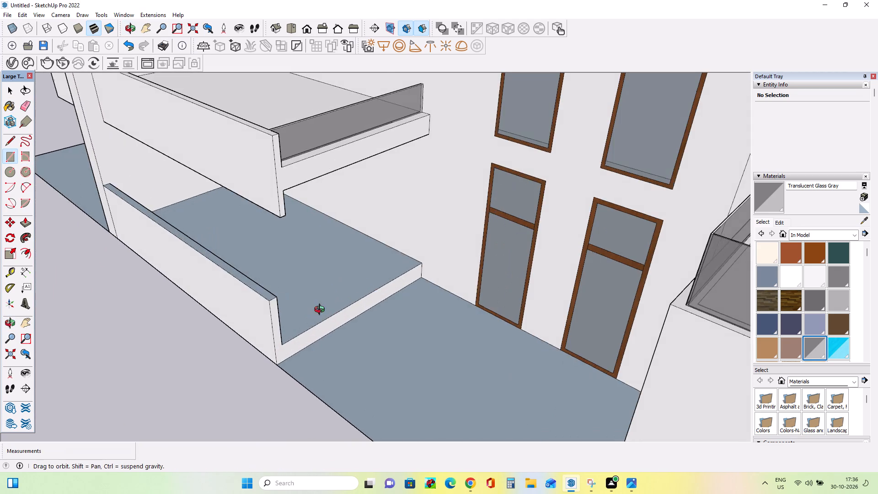
{"action": "middle_click_drag", "start_coordinate": [321, 311], "coordinate": [350, 282]}
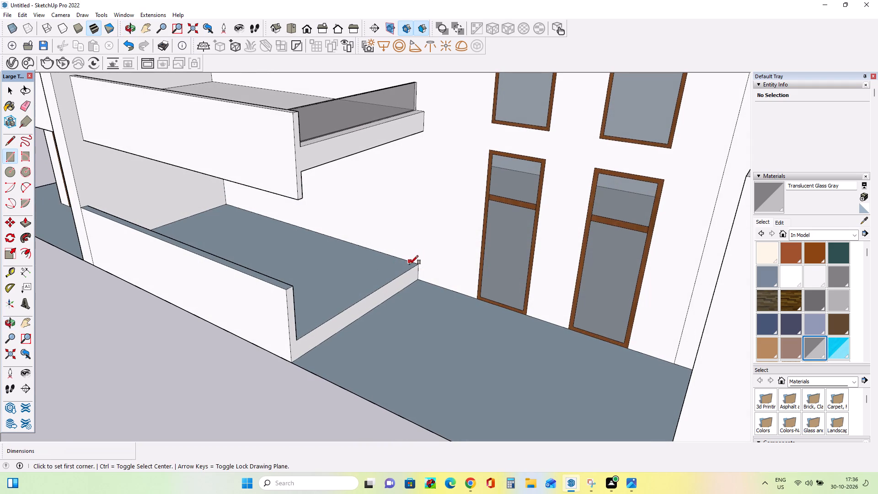
{"action": "left_click", "coordinate": [409, 264]}
{"action": "middle_click_drag", "start_coordinate": [333, 306], "coordinate": [271, 353]}
{"action": "scroll", "coordinate": [260, 340], "scroll_direction": "up", "scroll_amount": 4}
{"action": "middle_click_drag", "start_coordinate": [260, 340], "coordinate": [225, 372]}
{"action": "middle_click_drag", "start_coordinate": [290, 346], "coordinate": [218, 366]}
{"action": "scroll", "coordinate": [224, 345], "scroll_direction": "up", "scroll_amount": 3}
{"action": "scroll", "coordinate": [239, 307], "scroll_direction": "up", "scroll_amount": 3}
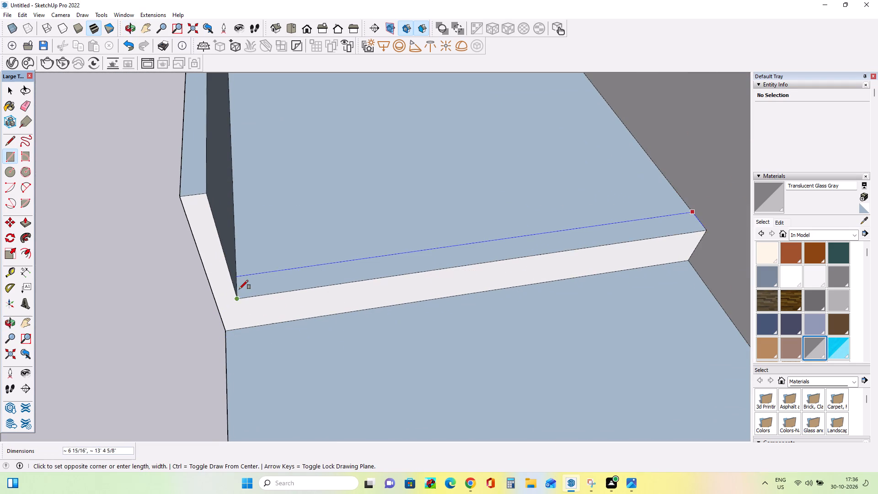
{"action": "left_click", "coordinate": [239, 283]}
Push/Pull the bottom long balcony's end strip up to about the height of its front parapet.
{"action": "middle_click_drag", "start_coordinate": [304, 303], "coordinate": [310, 316]}
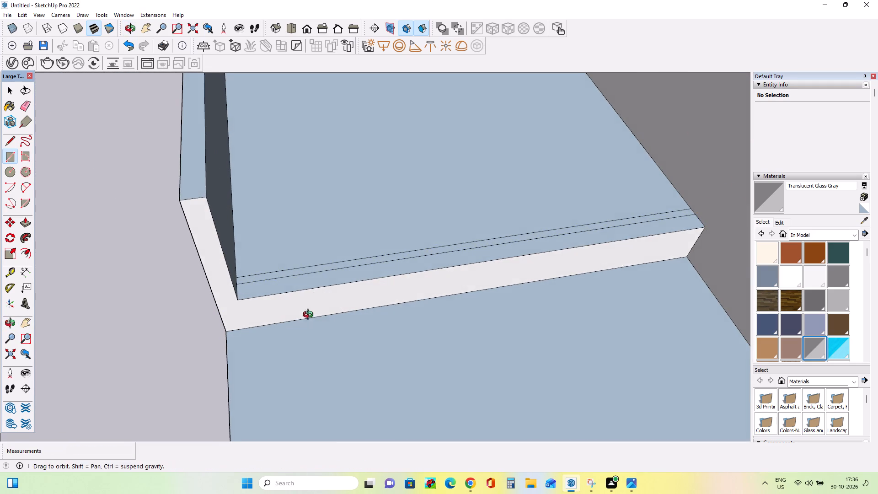
{"action": "middle_click_drag", "start_coordinate": [310, 316], "coordinate": [312, 322]}
{"action": "left_click", "coordinate": [25, 223]}
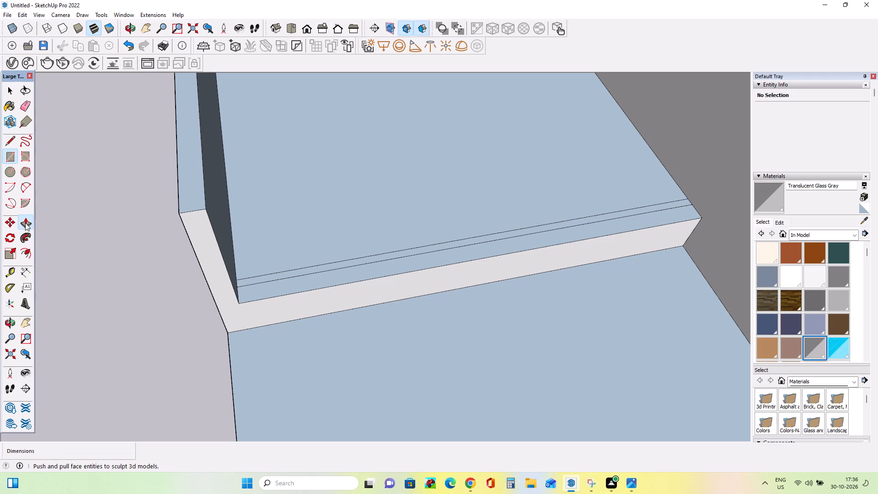
{"action": "left_click_drag", "start_coordinate": [275, 276], "coordinate": [199, 201]}
{"action": "middle_click_drag", "start_coordinate": [240, 261], "coordinate": [296, 271]}
{"action": "left_click", "coordinate": [295, 264]}
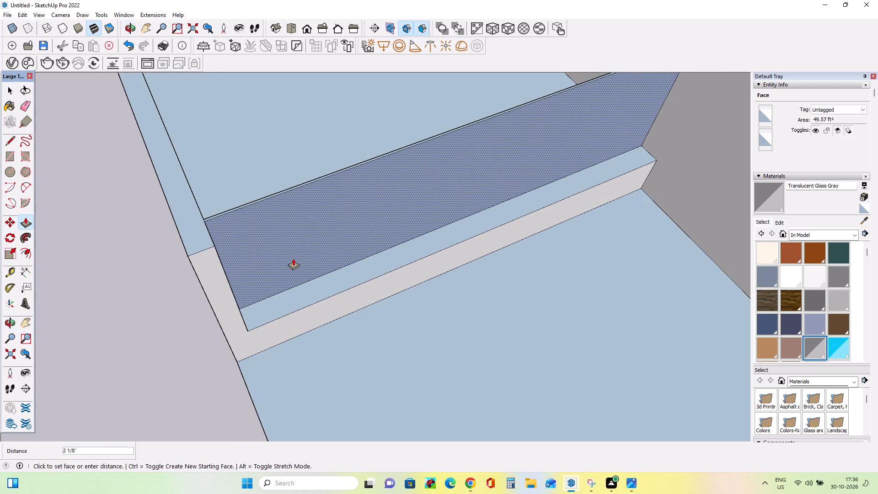
{"action": "middle_click_drag", "start_coordinate": [241, 297], "coordinate": [281, 294]}
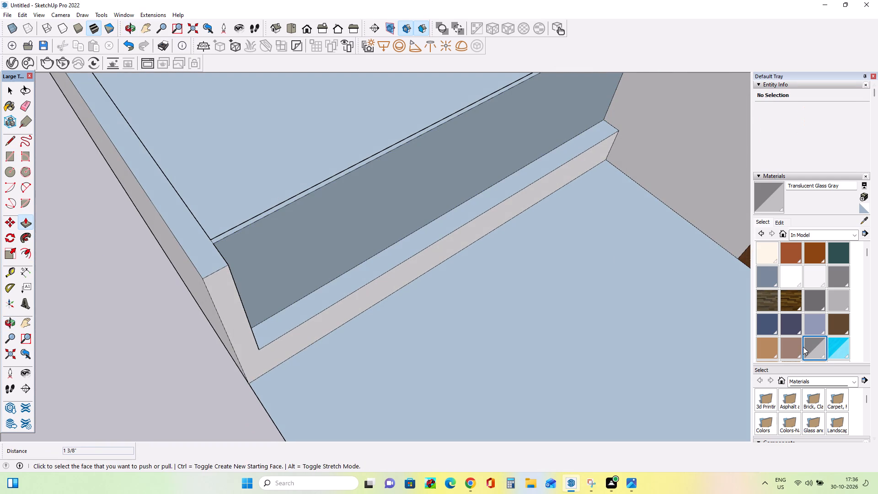
Paint the outer and inner faces of the bottom long balcony's end panel with Translucent Glass Gray.
{"action": "left_click", "coordinate": [813, 346]}
{"action": "left_click", "coordinate": [392, 225]}
{"action": "middle_click_drag", "start_coordinate": [350, 243], "coordinate": [559, 295]}
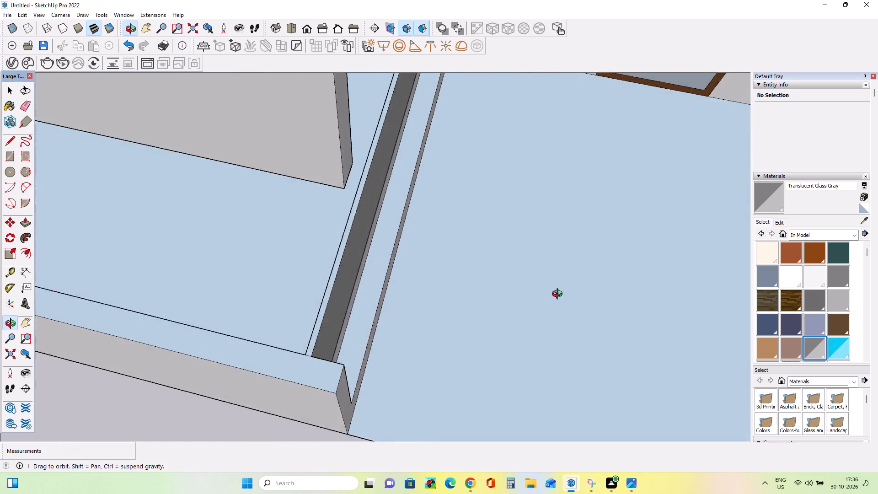
{"action": "middle_click_drag", "start_coordinate": [559, 295], "coordinate": [666, 232]}
{"action": "left_click", "coordinate": [395, 278]}
Examine the bottom balcony's glass panel and the building's whole balcony facade from above, below and straight on.
{"action": "middle_click_drag", "start_coordinate": [505, 322], "coordinate": [433, 344]}
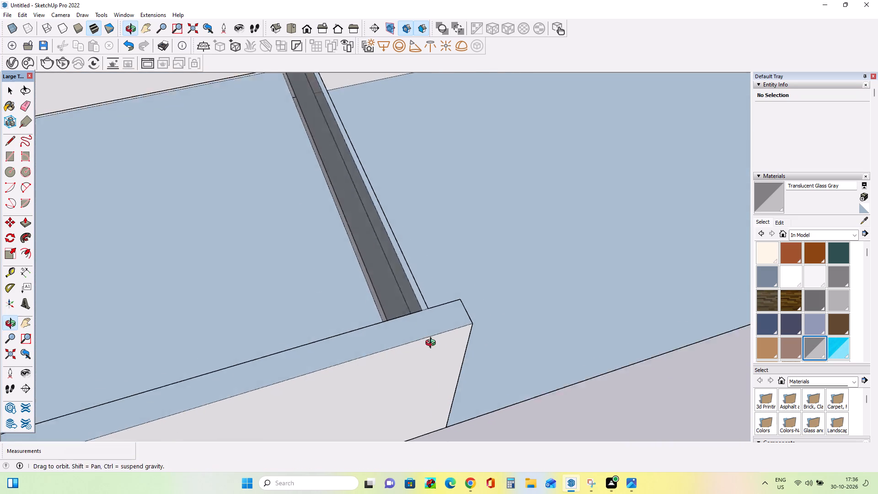
{"action": "middle_click_drag", "start_coordinate": [433, 344], "coordinate": [370, 360]}
{"action": "scroll", "coordinate": [370, 360], "scroll_direction": "down", "scroll_amount": 11}
{"action": "middle_click_drag", "start_coordinate": [529, 302], "coordinate": [406, 231]}
{"action": "scroll", "coordinate": [375, 228], "scroll_direction": "down", "scroll_amount": 7}
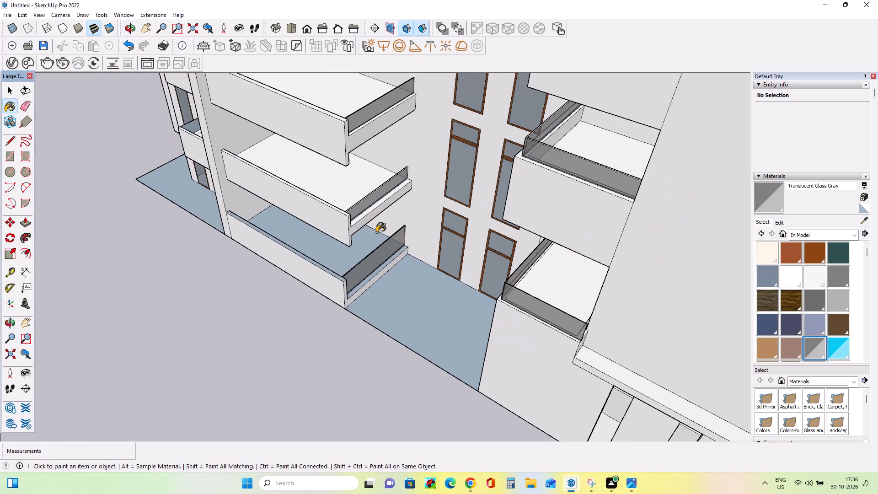
{"action": "middle_click_drag", "start_coordinate": [428, 216], "coordinate": [420, 259]}
{"action": "scroll", "coordinate": [277, 249], "scroll_direction": "down", "scroll_amount": 8}
{"action": "middle_click_drag", "start_coordinate": [347, 214], "coordinate": [508, 78]}
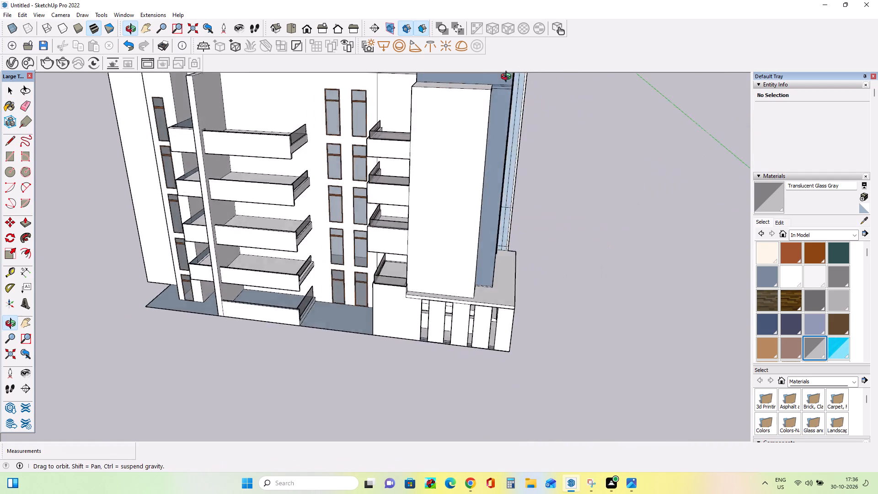
{"action": "middle_click_drag", "start_coordinate": [508, 78], "coordinate": [567, 96]}
{"action": "scroll", "coordinate": [332, 258], "scroll_direction": "down", "scroll_amount": 4}
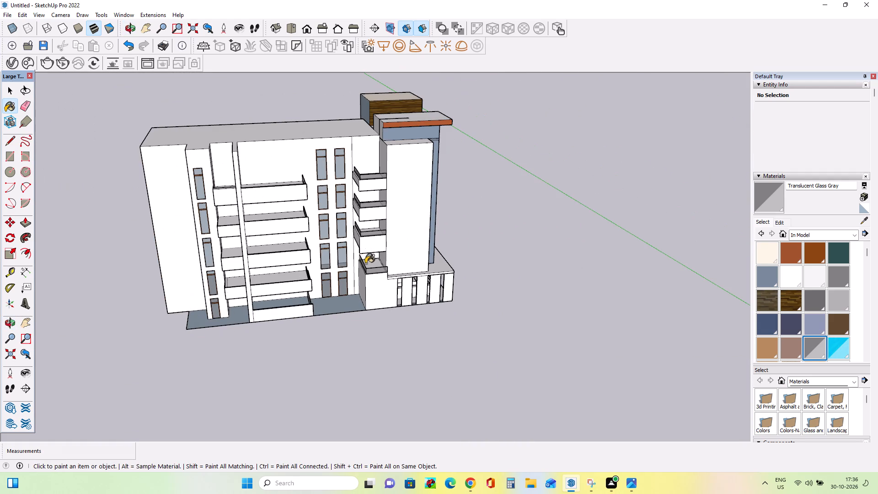
{"action": "middle_click_drag", "start_coordinate": [230, 263], "coordinate": [268, 131]}
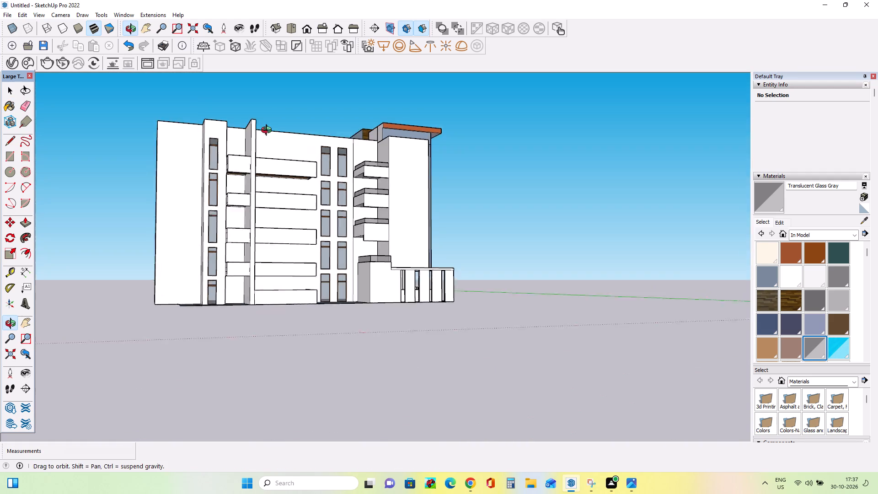
{"action": "middle_click_drag", "start_coordinate": [268, 131], "coordinate": [268, 131]}
{"action": "scroll", "coordinate": [231, 225], "scroll_direction": "up", "scroll_amount": 3}
{"action": "middle_click_drag", "start_coordinate": [253, 247], "coordinate": [268, 220]}
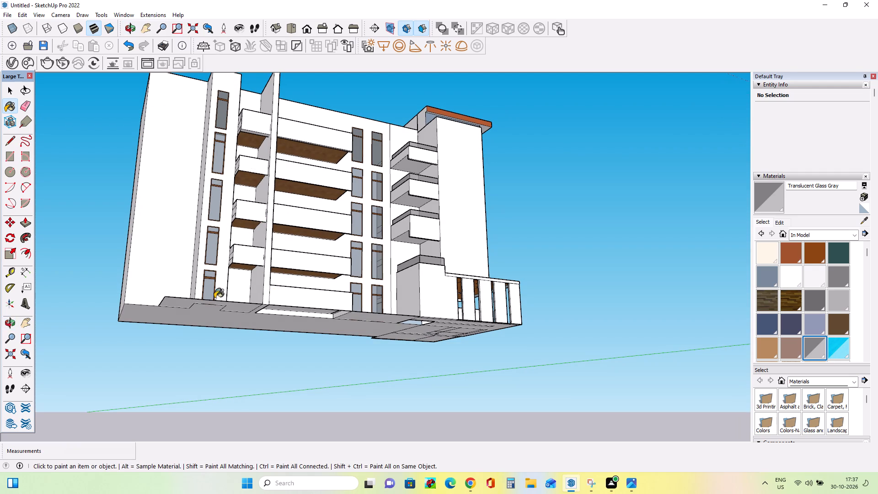
{"action": "middle_click_drag", "start_coordinate": [208, 281], "coordinate": [243, 276]}
{"action": "scroll", "coordinate": [256, 278], "scroll_direction": "down", "scroll_amount": 8}
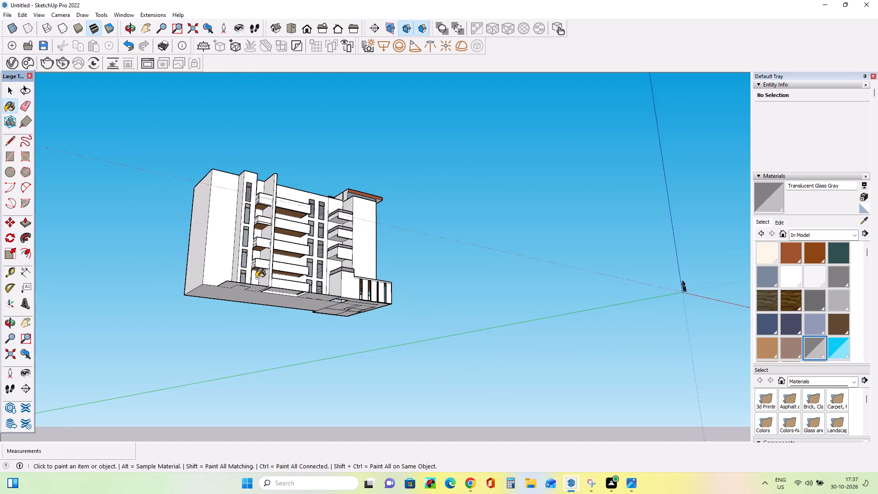
{"action": "middle_click_drag", "start_coordinate": [318, 282], "coordinate": [215, 344]}
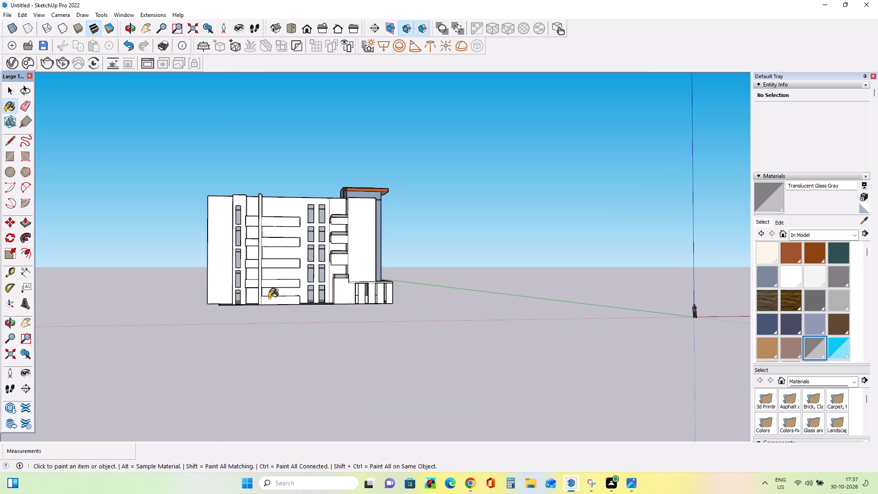
{"action": "scroll", "coordinate": [320, 279], "scroll_direction": "up", "scroll_amount": 1}
{"action": "scroll", "coordinate": [279, 233], "scroll_direction": "up", "scroll_amount": 7}
{"action": "middle_click_drag", "start_coordinate": [315, 253], "coordinate": [309, 301]}
{"action": "middle_click", "coordinate": [311, 303]}
{"action": "scroll", "coordinate": [312, 304], "scroll_direction": "down", "scroll_amount": 3}
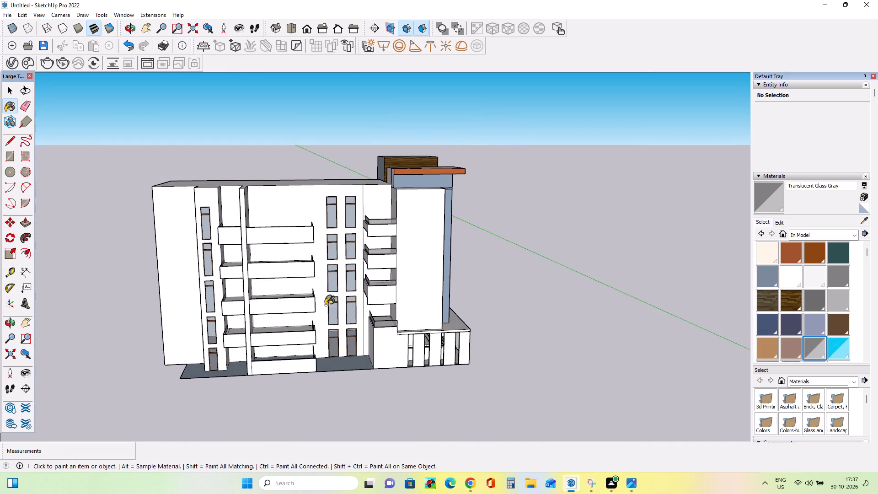
{"action": "scroll", "coordinate": [268, 300], "scroll_direction": "down", "scroll_amount": 3}
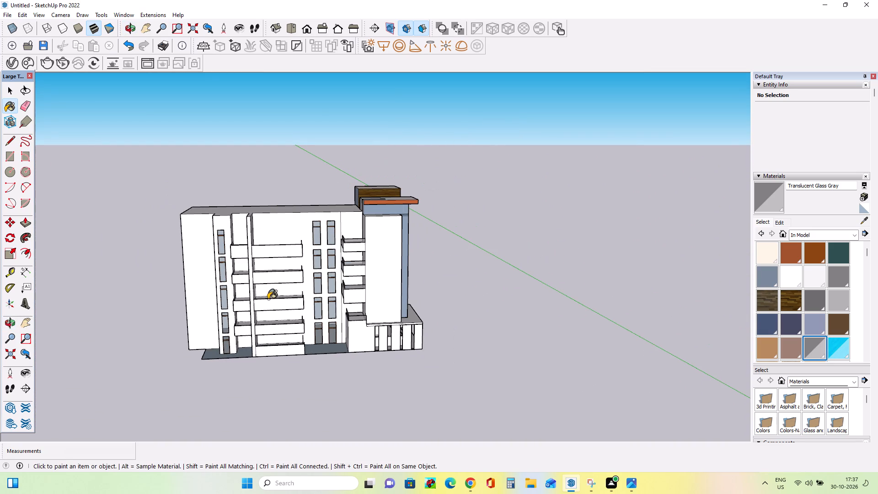
{"action": "middle_click_drag", "start_coordinate": [227, 290], "coordinate": [230, 274]}
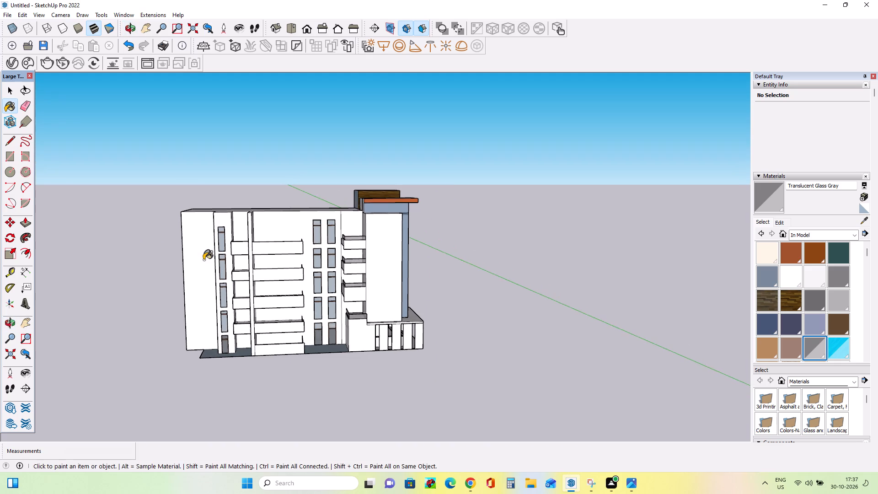
Push/Pull the building's narrow end wall outward about 2' 11 7/16" to lengthen the blank end block.
{"action": "scroll", "coordinate": [203, 260], "scroll_direction": "up", "scroll_amount": 5}
{"action": "middle_click_drag", "start_coordinate": [180, 272], "coordinate": [251, 272]}
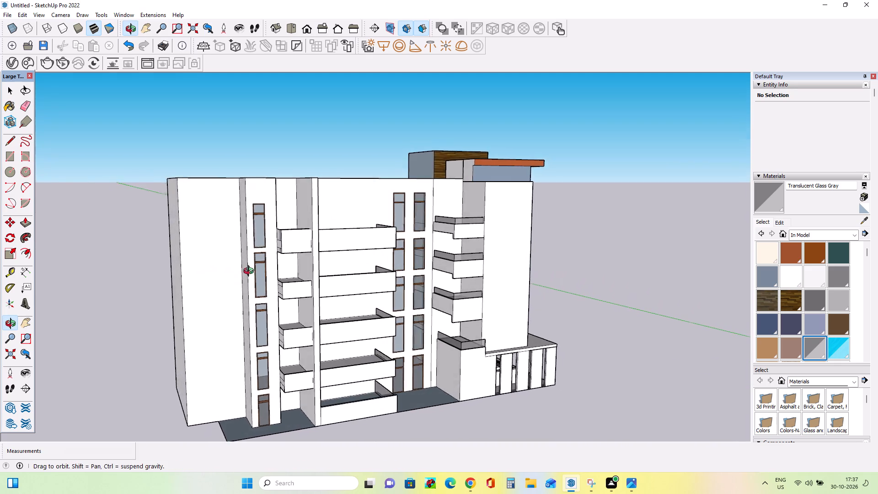
{"action": "middle_click_drag", "start_coordinate": [251, 272], "coordinate": [268, 272]}
{"action": "left_click", "coordinate": [27, 318]}
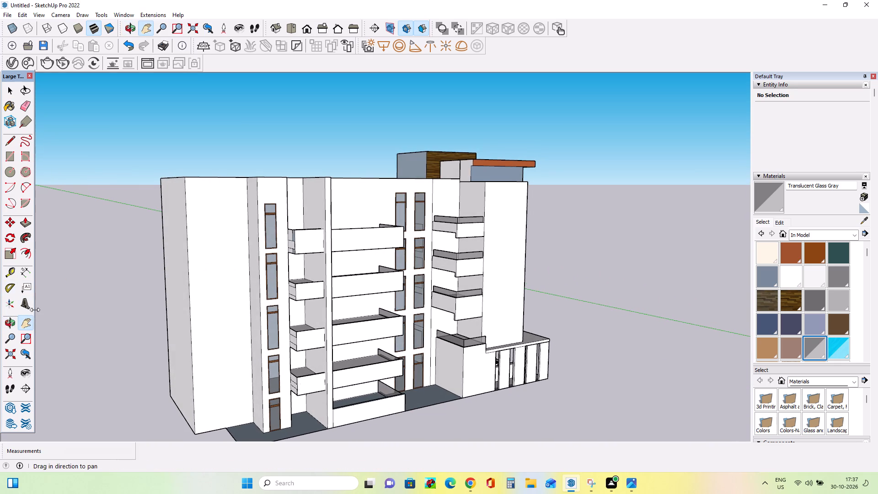
{"action": "left_click", "coordinate": [22, 225]}
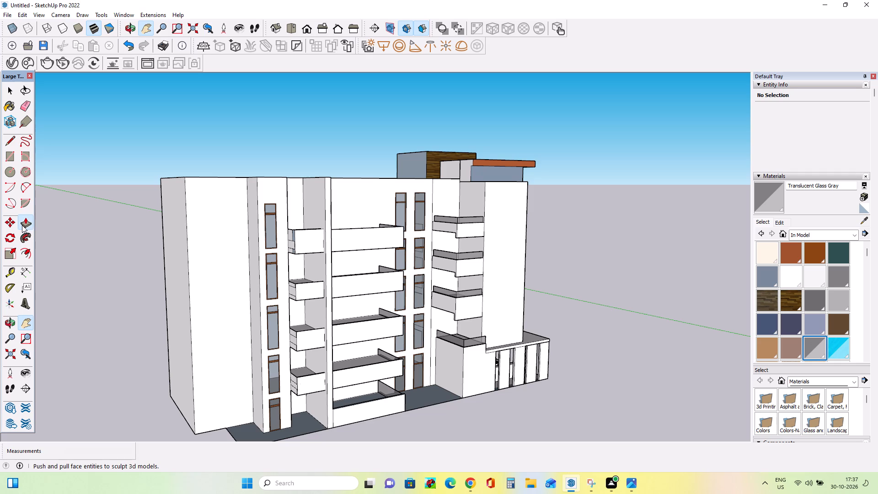
{"action": "left_click_drag", "start_coordinate": [172, 317], "coordinate": [162, 322]}
{"action": "middle_click", "coordinate": [225, 322]}
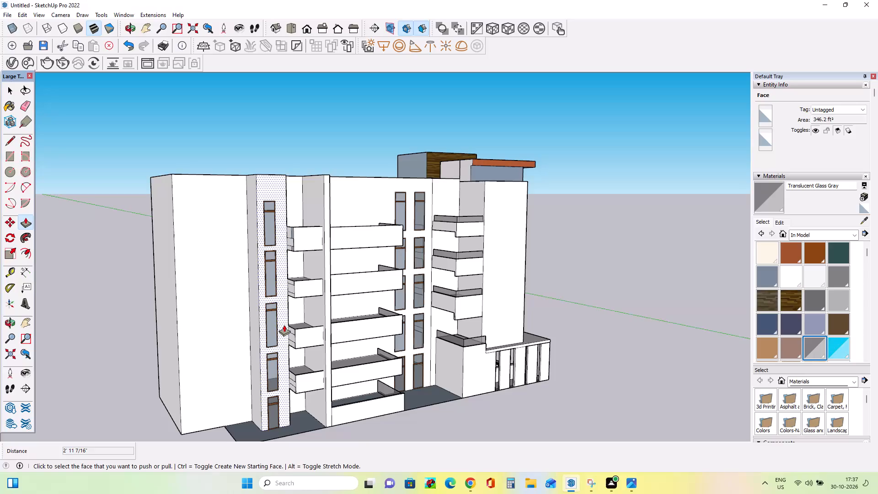
{"action": "middle_click", "coordinate": [222, 292]}
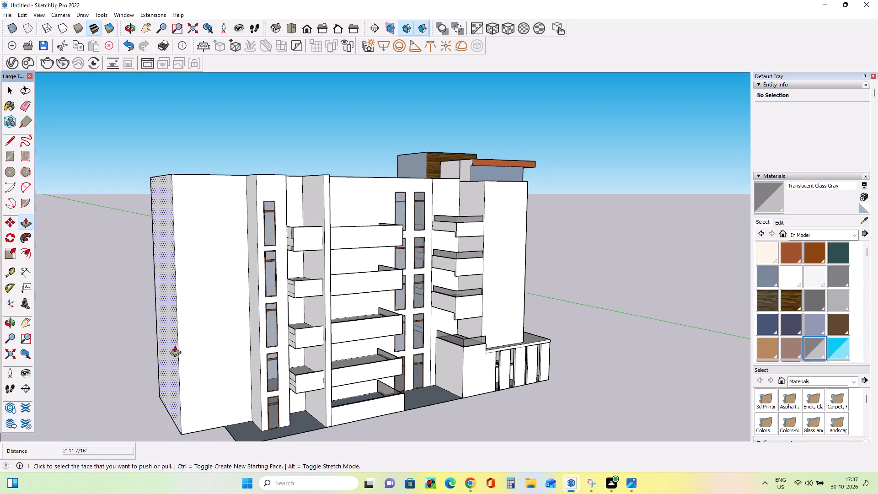
{"action": "middle_click_drag", "start_coordinate": [176, 230], "coordinate": [178, 235]}
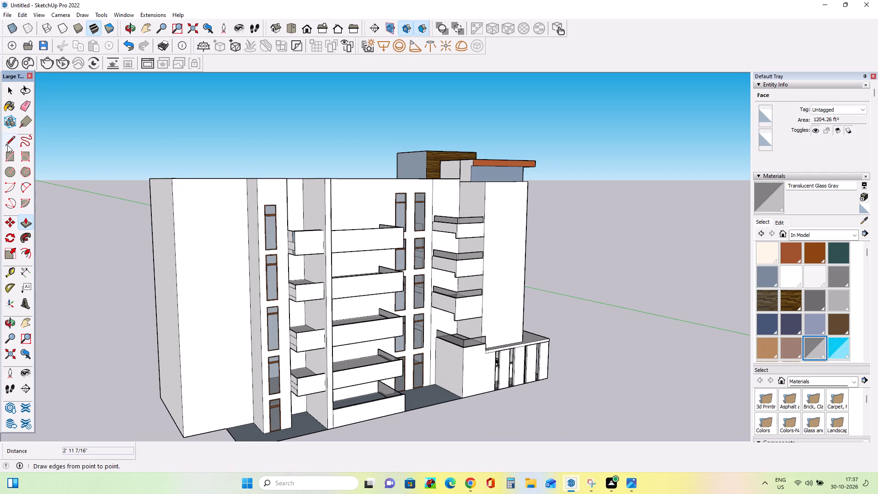
Erase the surplus top edges of the end panels on the two uppermost long balconies, beside the tall window column.
{"action": "left_click", "coordinate": [7, 143]}
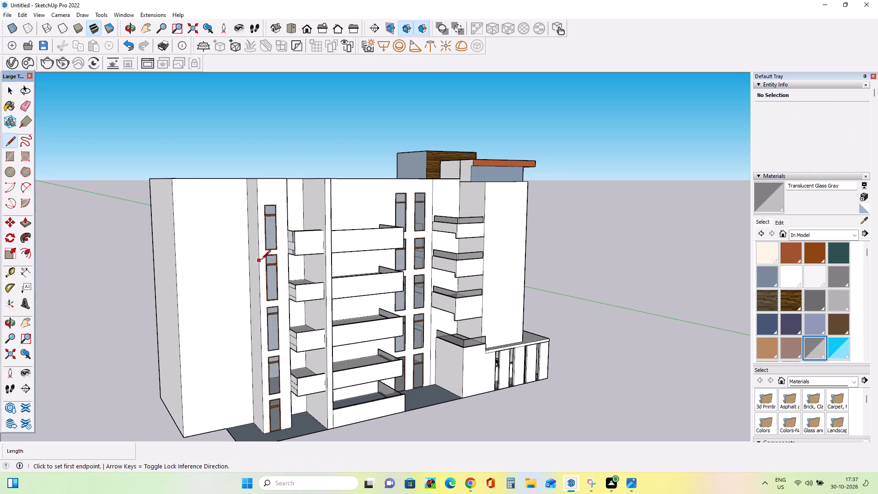
{"action": "scroll", "coordinate": [257, 262], "scroll_direction": "up", "scroll_amount": 5}
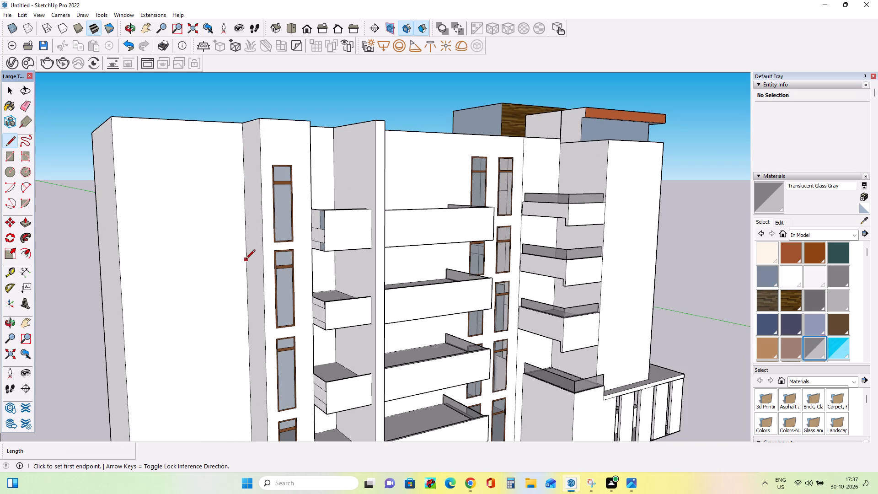
{"action": "middle_click_drag", "start_coordinate": [324, 247], "coordinate": [355, 242]}
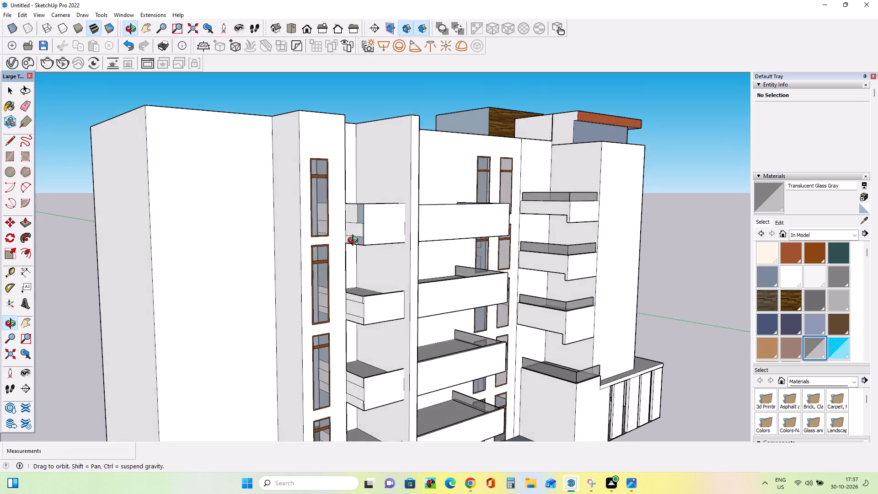
{"action": "middle_click_drag", "start_coordinate": [355, 242], "coordinate": [359, 249]}
{"action": "middle_click_drag", "start_coordinate": [383, 248], "coordinate": [353, 281]}
{"action": "scroll", "coordinate": [311, 361], "scroll_direction": "up", "scroll_amount": 4}
{"action": "middle_click_drag", "start_coordinate": [331, 357], "coordinate": [329, 344]}
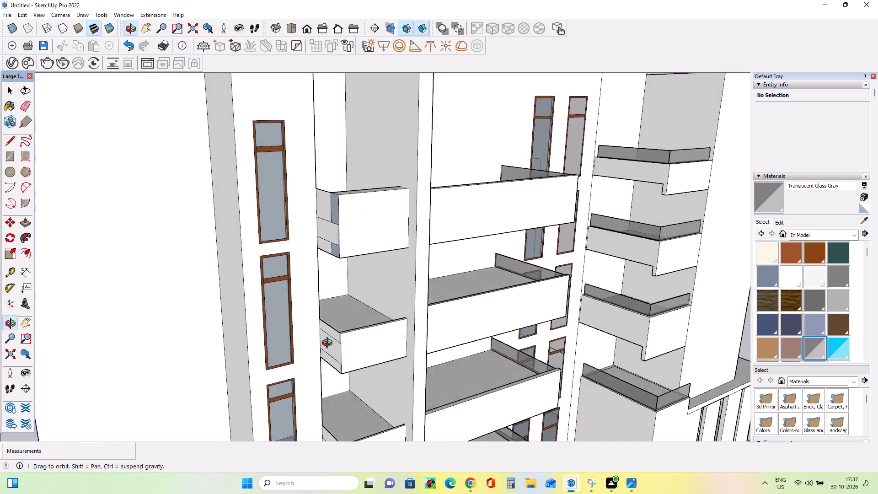
{"action": "middle_click_drag", "start_coordinate": [329, 344], "coordinate": [330, 323]}
{"action": "left_click", "coordinate": [28, 107]}
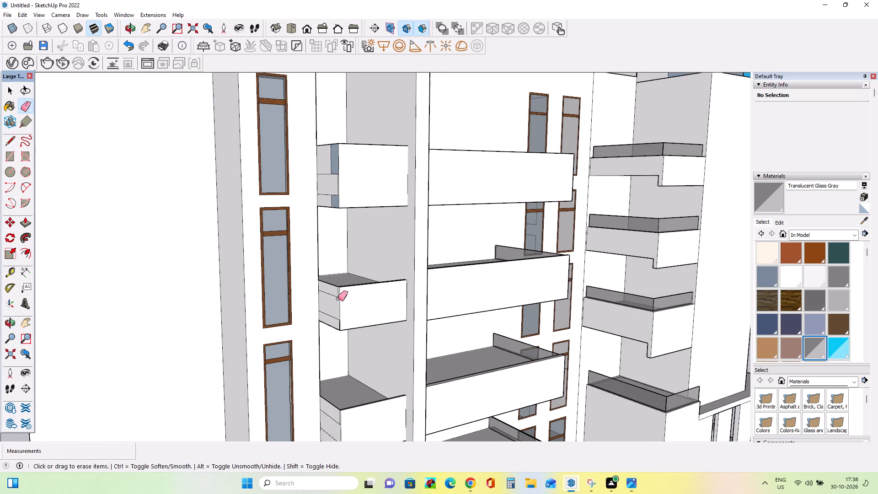
{"action": "scroll", "coordinate": [338, 299], "scroll_direction": "up", "scroll_amount": 3}
{"action": "middle_click_drag", "start_coordinate": [359, 289], "coordinate": [227, 340]}
{"action": "scroll", "coordinate": [222, 311], "scroll_direction": "up", "scroll_amount": 4}
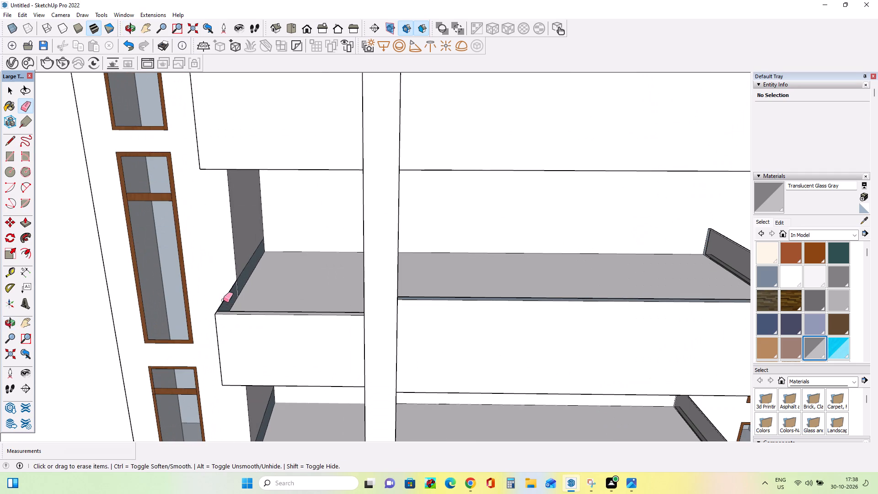
{"action": "left_click", "coordinate": [223, 300]}
{"action": "middle_click_drag", "start_coordinate": [241, 307], "coordinate": [391, 229]}
{"action": "scroll", "coordinate": [343, 235], "scroll_direction": "down", "scroll_amount": 2}
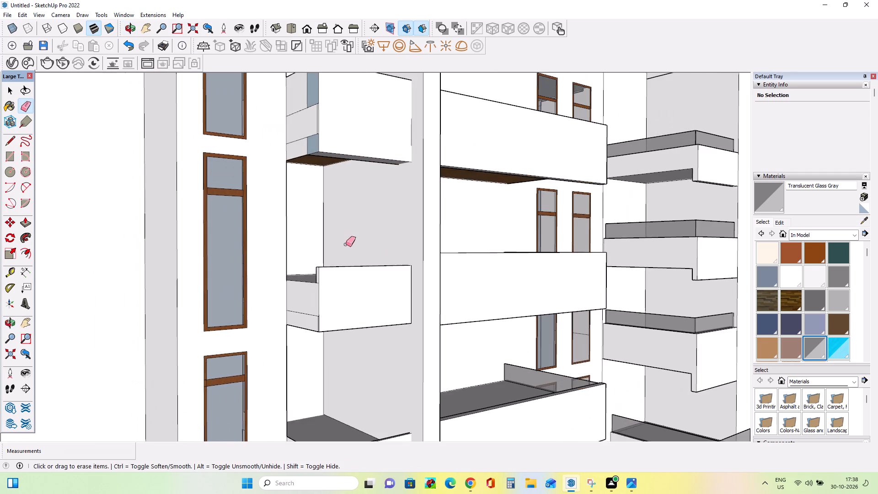
{"action": "scroll", "coordinate": [346, 244], "scroll_direction": "down", "scroll_amount": 2}
{"action": "middle_click_drag", "start_coordinate": [352, 210], "coordinate": [369, 289]}
{"action": "left_click", "coordinate": [331, 248]}
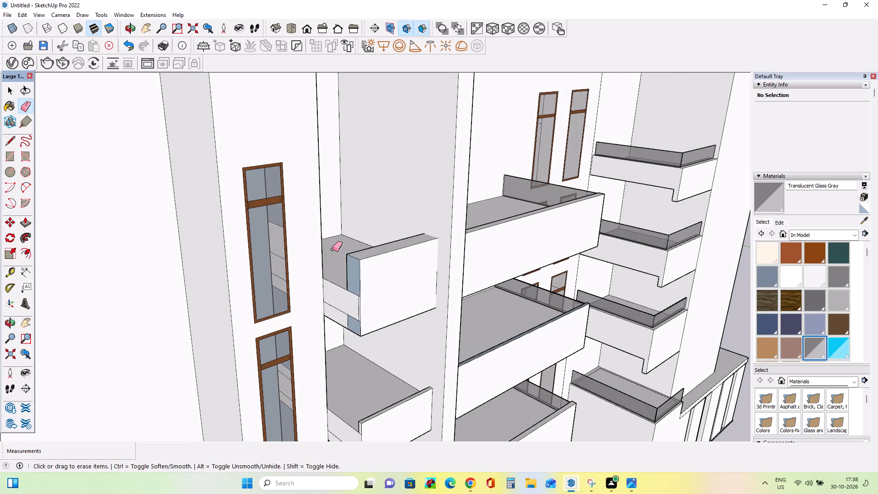
Erase the surplus top edges of the end panels on the next two long balconies below, beside the tall window column.
{"action": "middle_click_drag", "start_coordinate": [335, 280], "coordinate": [315, 203]}
{"action": "scroll", "coordinate": [315, 203], "scroll_direction": "down", "scroll_amount": 6}
{"action": "scroll", "coordinate": [322, 372], "scroll_direction": "up", "scroll_amount": 3}
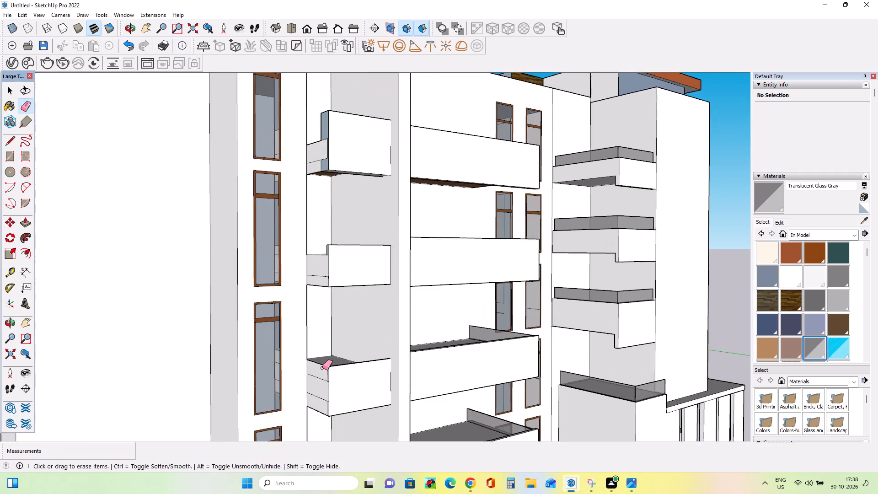
{"action": "scroll", "coordinate": [322, 368], "scroll_direction": "up", "scroll_amount": 3}
{"action": "left_click_drag", "start_coordinate": [322, 368], "coordinate": [328, 365]}
{"action": "scroll", "coordinate": [330, 329], "scroll_direction": "down", "scroll_amount": 8}
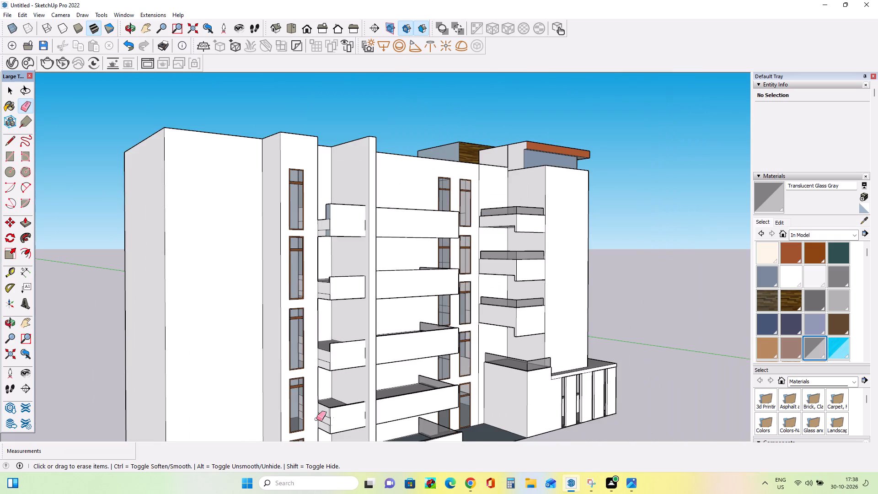
{"action": "scroll", "coordinate": [314, 425], "scroll_direction": "up", "scroll_amount": 9}
{"action": "left_click_drag", "start_coordinate": [340, 384], "coordinate": [343, 379]}
{"action": "scroll", "coordinate": [333, 317], "scroll_direction": "down", "scroll_amount": 4}
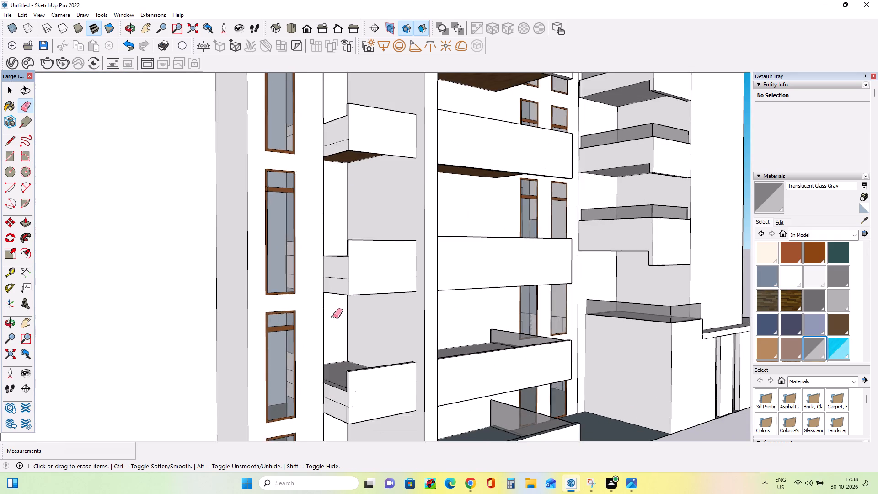
{"action": "scroll", "coordinate": [333, 317], "scroll_direction": "down", "scroll_amount": 4}
Draw a ground rectangle from the dark paving's outer front corner to the base corner of the lengthened end wall.
{"action": "middle_click_drag", "start_coordinate": [336, 406], "coordinate": [289, 372]}
{"action": "scroll", "coordinate": [287, 370], "scroll_direction": "up", "scroll_amount": 1}
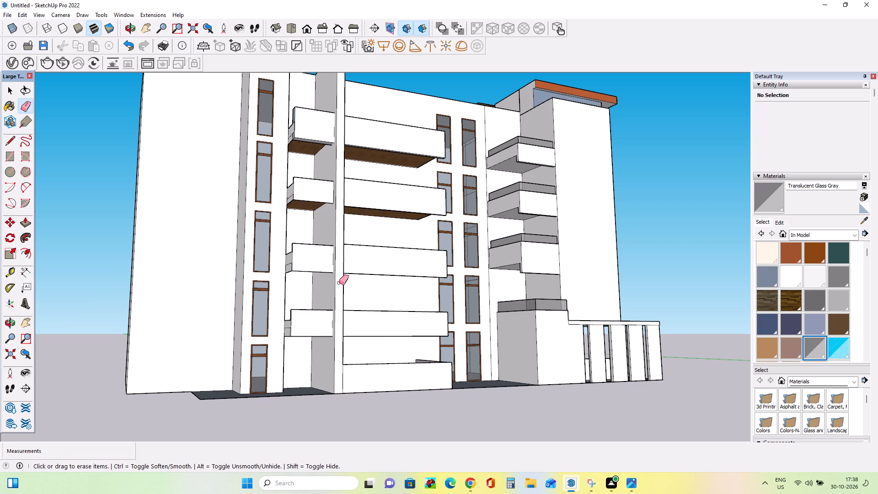
{"action": "middle_click_drag", "start_coordinate": [303, 419], "coordinate": [306, 441]}
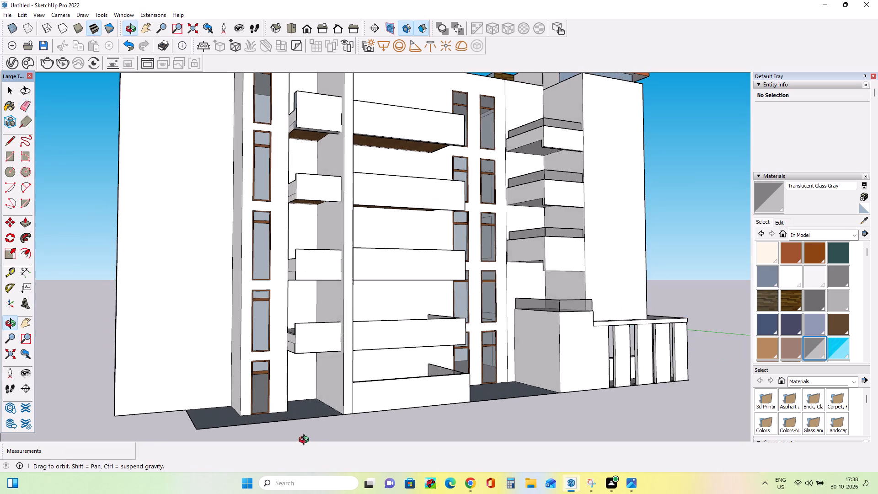
{"action": "middle_click_drag", "start_coordinate": [306, 441], "coordinate": [305, 441]}
{"action": "left_click", "coordinate": [10, 150]}
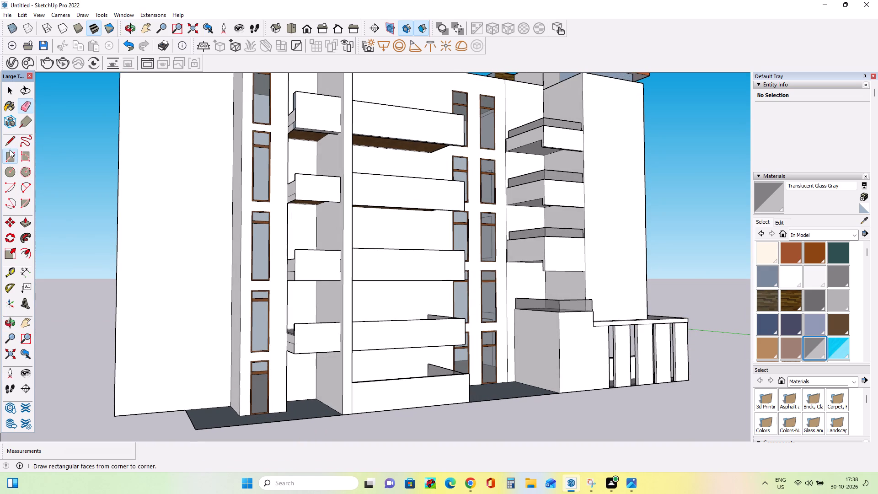
{"action": "middle_click_drag", "start_coordinate": [390, 306], "coordinate": [374, 325]}
{"action": "scroll", "coordinate": [268, 455], "scroll_direction": "up", "scroll_amount": 2}
{"action": "scroll", "coordinate": [291, 402], "scroll_direction": "up", "scroll_amount": 4}
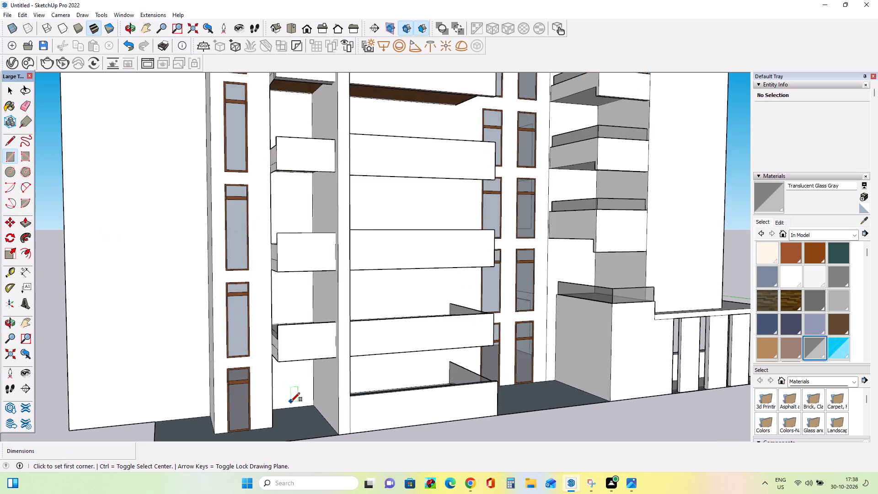
{"action": "scroll", "coordinate": [291, 402], "scroll_direction": "down", "scroll_amount": 9}
{"action": "scroll", "coordinate": [290, 433], "scroll_direction": "up", "scroll_amount": 8}
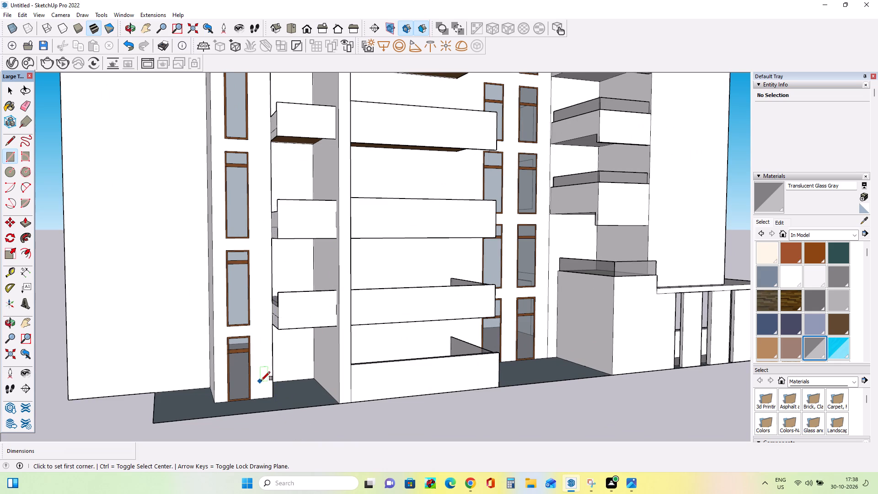
{"action": "middle_click_drag", "start_coordinate": [264, 378], "coordinate": [271, 394]}
{"action": "scroll", "coordinate": [316, 422], "scroll_direction": "up", "scroll_amount": 2}
{"action": "middle_click_drag", "start_coordinate": [318, 413], "coordinate": [321, 418]}
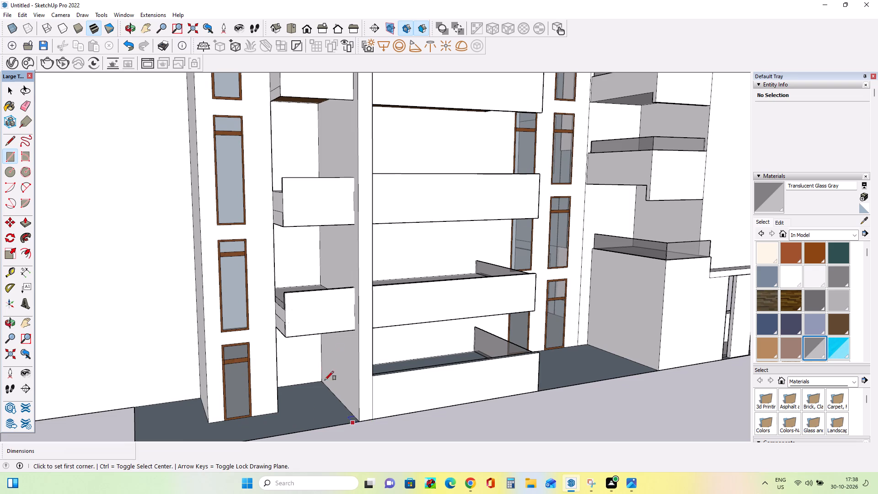
{"action": "middle_click_drag", "start_coordinate": [330, 390], "coordinate": [315, 391]}
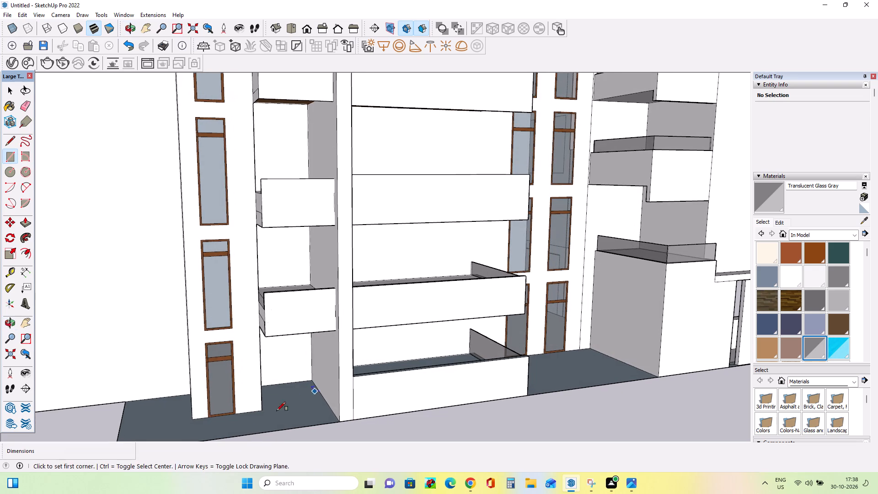
{"action": "middle_click_drag", "start_coordinate": [263, 423], "coordinate": [273, 410]}
{"action": "middle_click", "coordinate": [301, 433]}
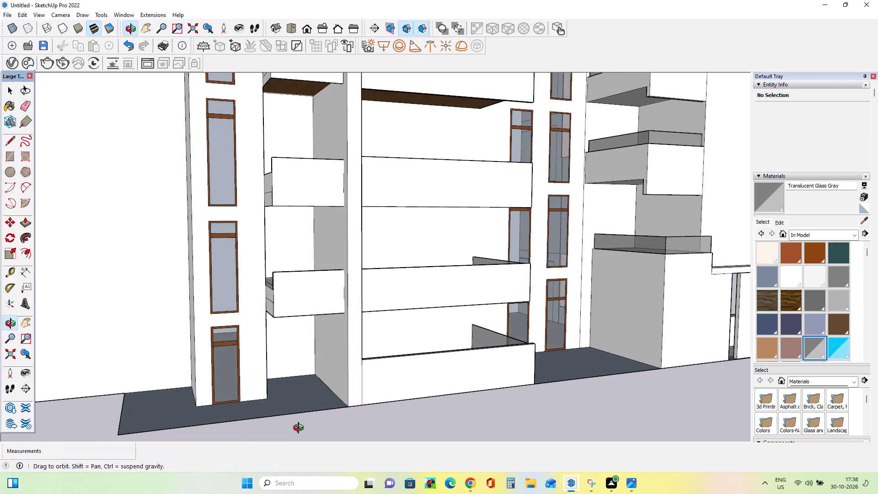
{"action": "middle_click_drag", "start_coordinate": [283, 408], "coordinate": [274, 408]}
{"action": "scroll", "coordinate": [376, 394], "scroll_direction": "down", "scroll_amount": 3}
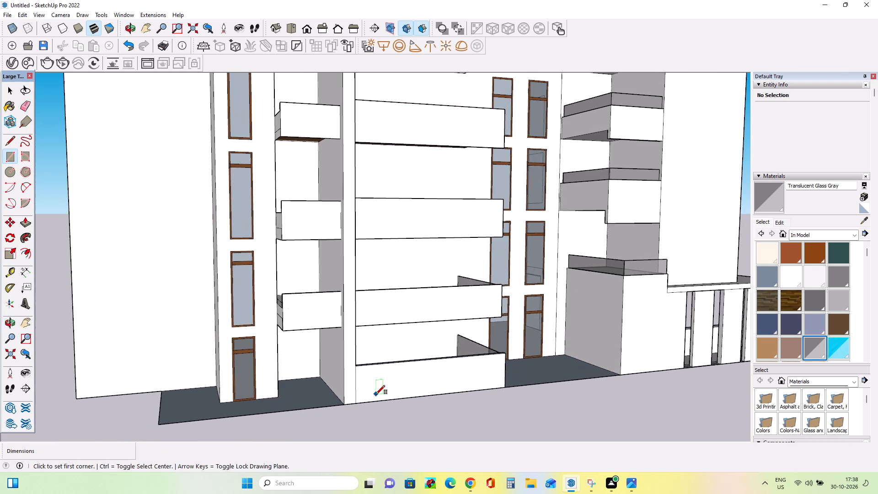
{"action": "scroll", "coordinate": [376, 394], "scroll_direction": "down", "scroll_amount": 1}
{"action": "left_click", "coordinate": [198, 419]}
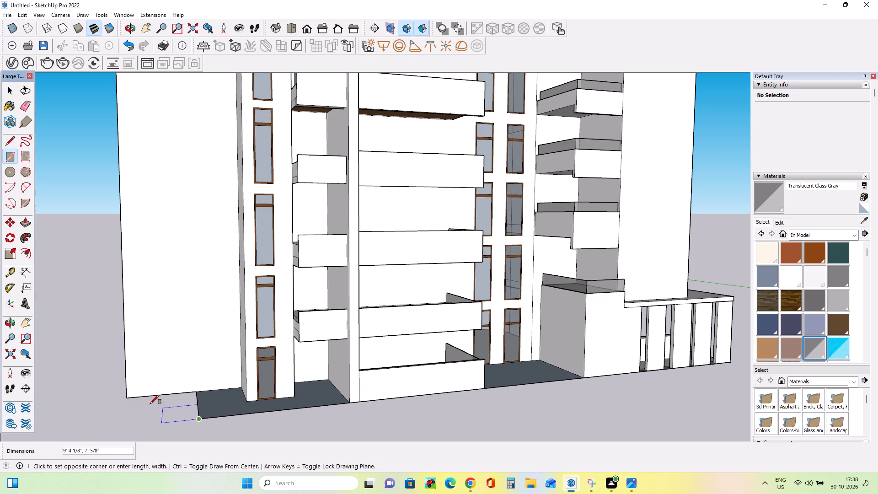
{"action": "left_click", "coordinate": [128, 400]}
Erase the dividing edge between the added ground rectangle and the existing dark paving.
{"action": "middle_click_drag", "start_coordinate": [246, 389], "coordinate": [246, 398]}
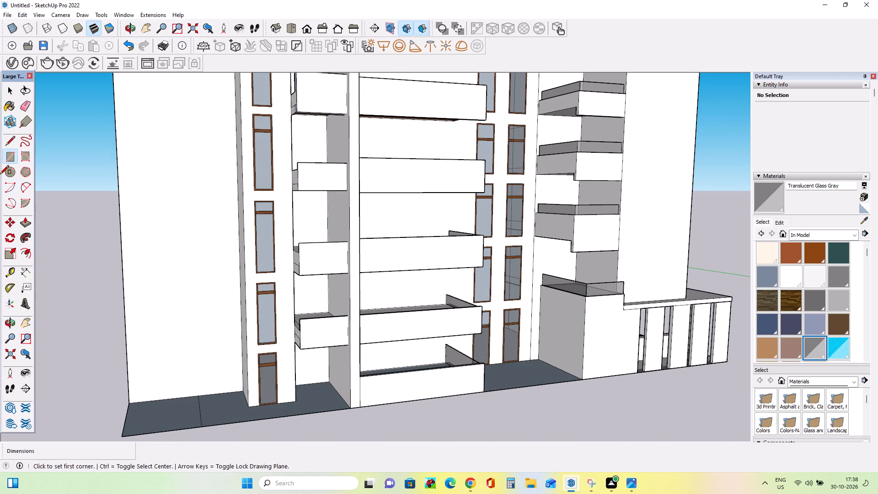
{"action": "left_click", "coordinate": [25, 108]}
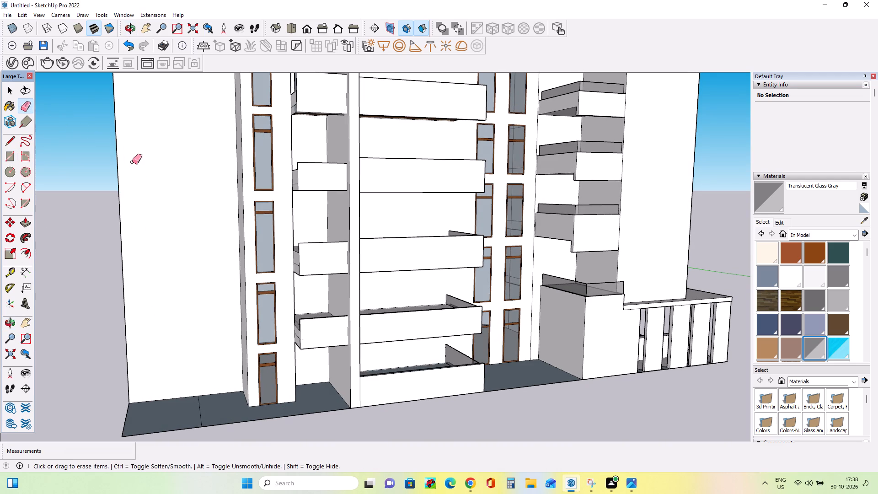
{"action": "left_click", "coordinate": [200, 406]}
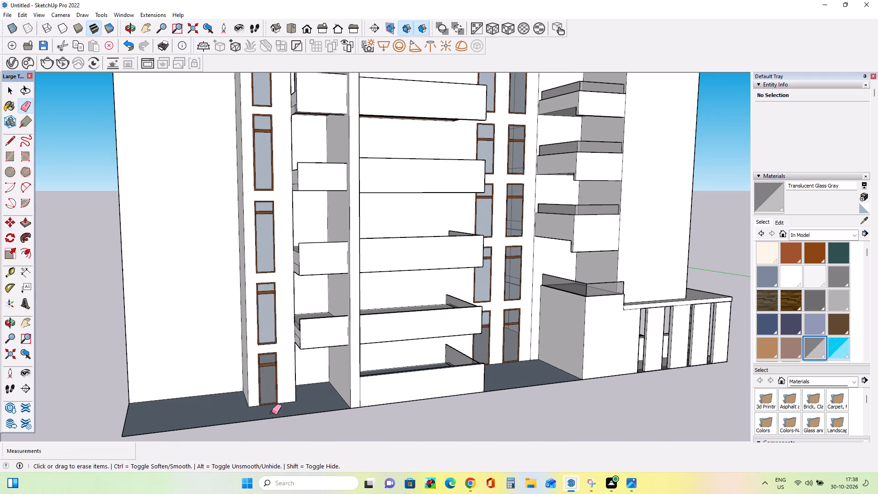
Examine the extended ground paving and the base of the projecting vertical wall beneath the long balconies.
{"action": "middle_click_drag", "start_coordinate": [272, 412], "coordinate": [279, 400]}
{"action": "middle_click", "coordinate": [318, 399]}
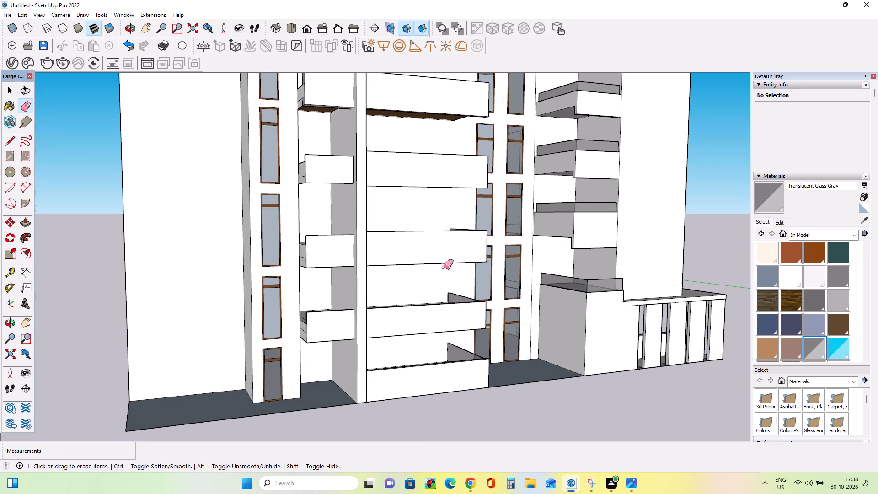
{"action": "middle_click", "coordinate": [339, 333]}
{"action": "middle_click_drag", "start_coordinate": [348, 374], "coordinate": [351, 362]}
{"action": "middle_click_drag", "start_coordinate": [375, 381], "coordinate": [368, 381]}
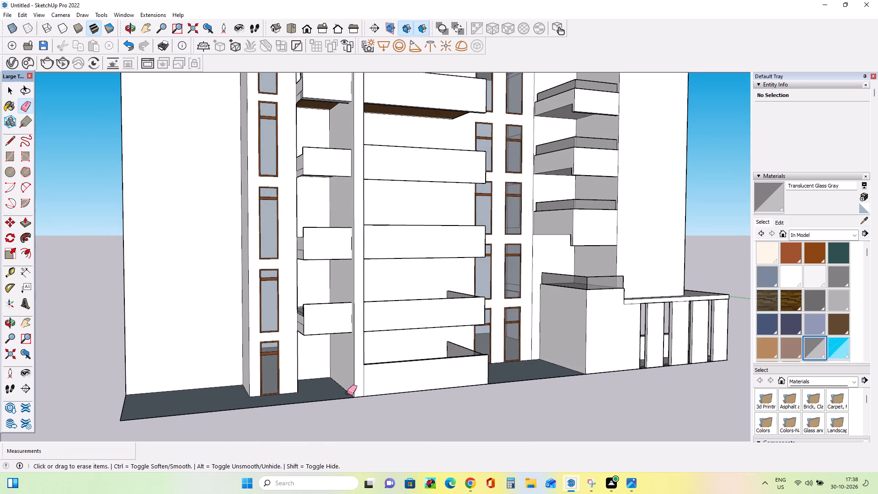
{"action": "middle_click_drag", "start_coordinate": [348, 393], "coordinate": [353, 392]}
{"action": "middle_click_drag", "start_coordinate": [356, 388], "coordinate": [358, 381]}
{"action": "scroll", "coordinate": [377, 417], "scroll_direction": "up", "scroll_amount": 3}
{"action": "middle_click_drag", "start_coordinate": [368, 406], "coordinate": [321, 422]}
{"action": "scroll", "coordinate": [297, 404], "scroll_direction": "up", "scroll_amount": 3}
{"action": "middle_click_drag", "start_coordinate": [298, 403], "coordinate": [342, 413]}
{"action": "scroll", "coordinate": [340, 391], "scroll_direction": "down", "scroll_amount": 4}
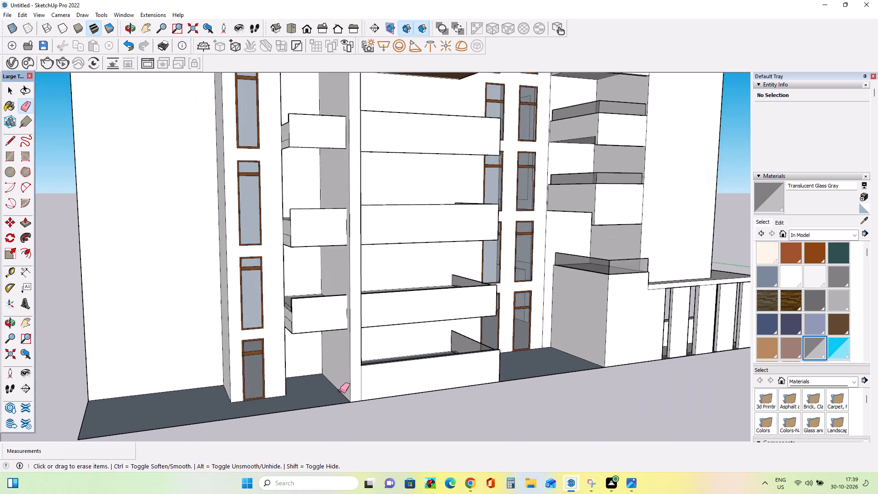
{"action": "scroll", "coordinate": [340, 391], "scroll_direction": "down", "scroll_amount": 2}
{"action": "middle_click_drag", "start_coordinate": [349, 386], "coordinate": [349, 378]}
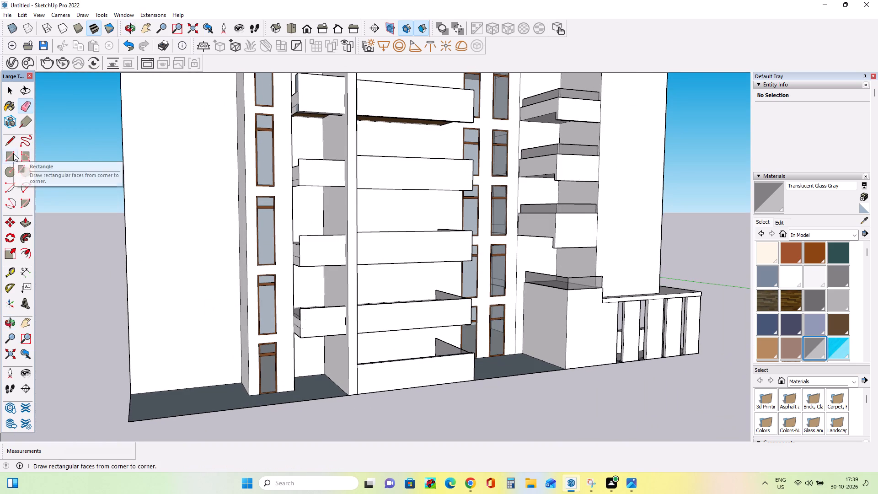
Draw a rectangle about 5' by 1' 7 1/4" on the projecting wall's front base, from the ground parapet's top corner to the wall's outer base corner.
{"action": "left_click", "coordinate": [13, 153]}
{"action": "middle_click", "coordinate": [347, 388]}
{"action": "scroll", "coordinate": [344, 396], "scroll_direction": "up", "scroll_amount": 3}
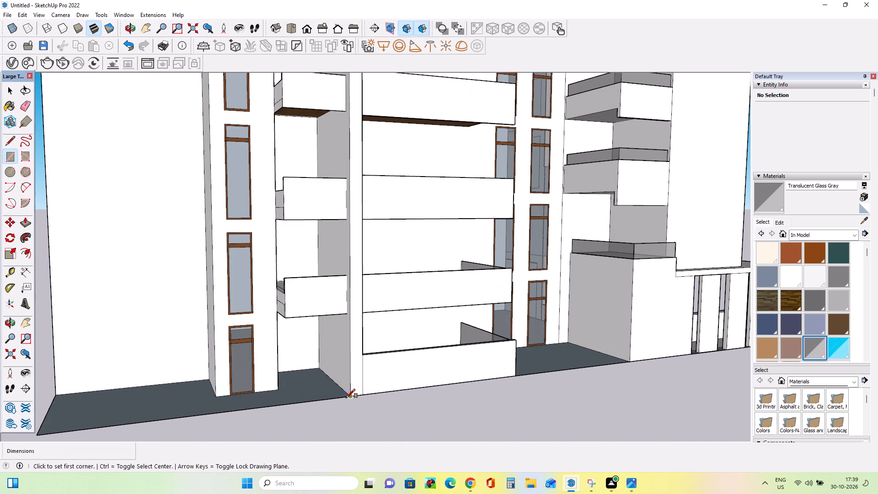
{"action": "left_click", "coordinate": [364, 356]}
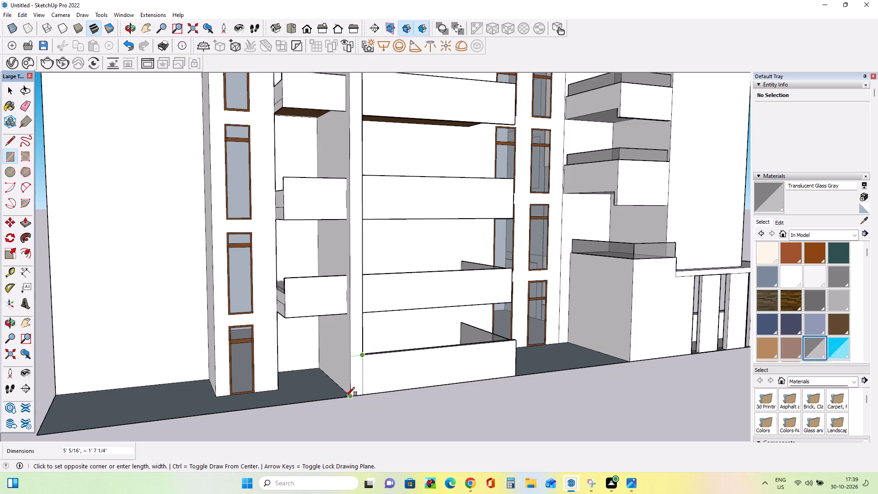
{"action": "left_click", "coordinate": [346, 397]}
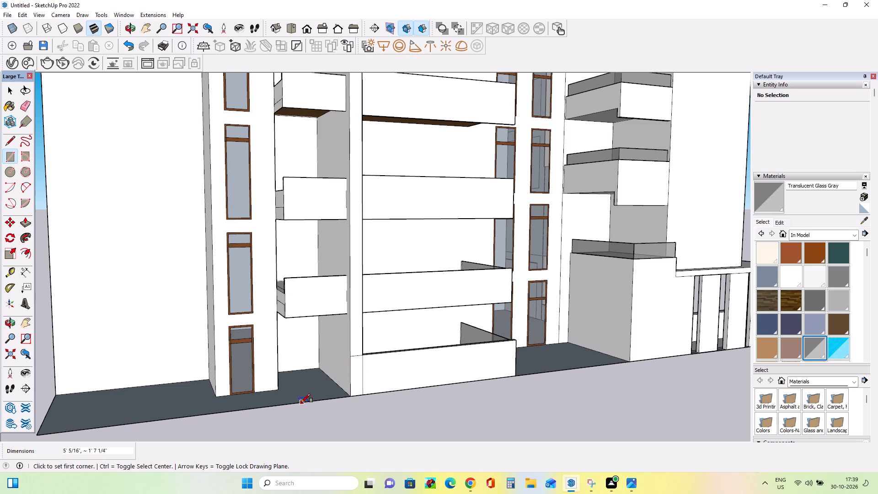
Draw a ground rectangle about 7' 8 11/16" by 5' 11 1/2" between the window column's base corner and the projecting wall's front corner.
{"action": "left_click", "coordinate": [299, 397]}
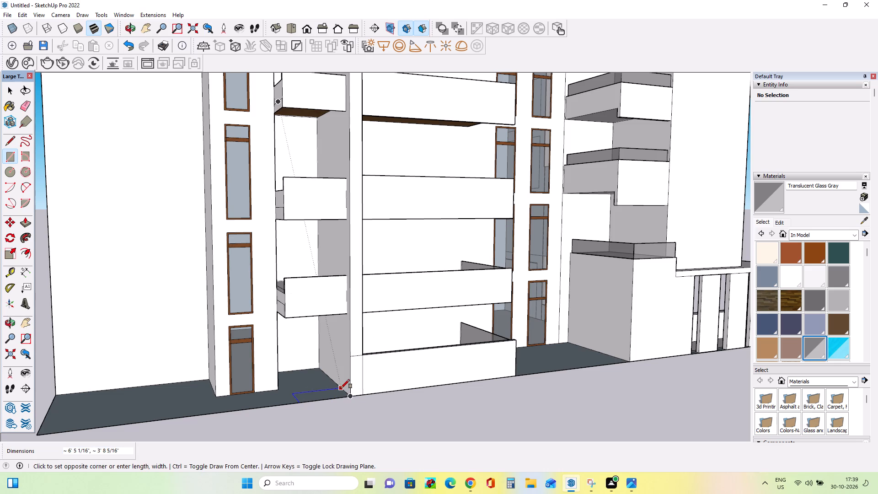
{"action": "key", "text": "Escape"}
{"action": "middle_click_drag", "start_coordinate": [333, 390], "coordinate": [257, 411]}
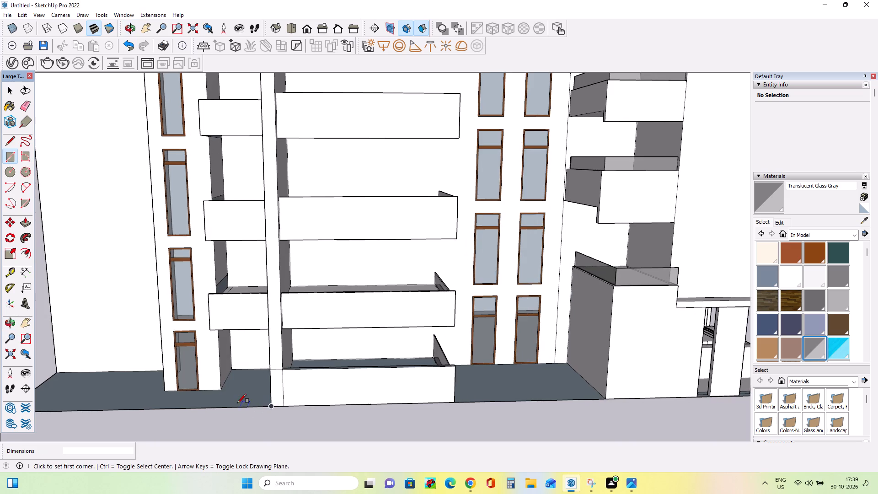
{"action": "scroll", "coordinate": [226, 396], "scroll_direction": "up", "scroll_amount": 2}
{"action": "left_click", "coordinate": [221, 388]}
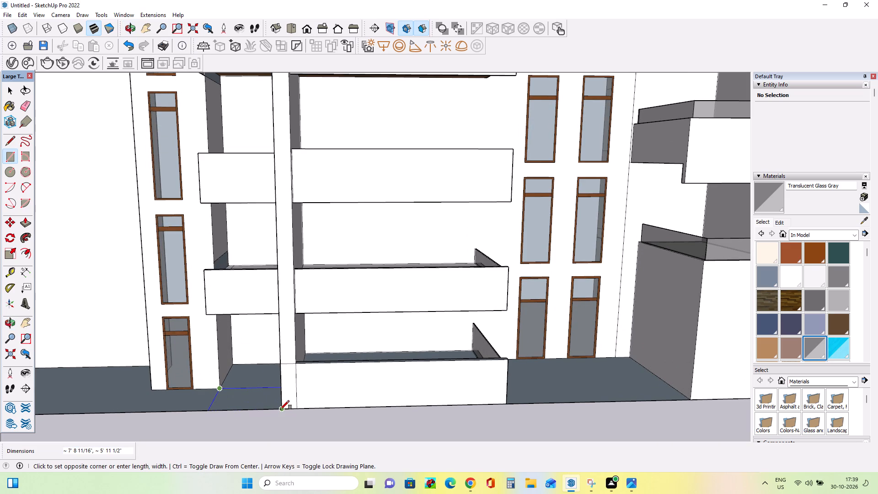
{"action": "left_click", "coordinate": [280, 409]}
Pull the new ground rectangle up about 1' 2 11/16" into a raised slab.
{"action": "middle_click_drag", "start_coordinate": [278, 409], "coordinate": [333, 390]}
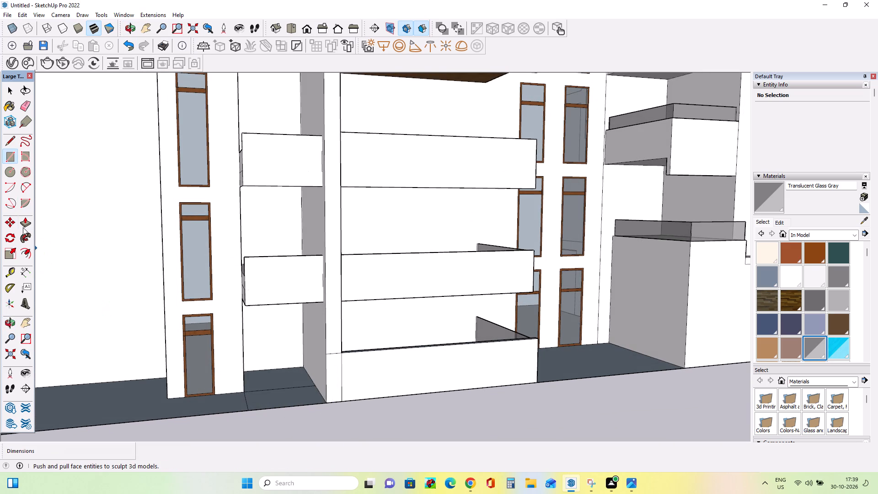
{"action": "left_click", "coordinate": [23, 227]}
{"action": "left_click_drag", "start_coordinate": [301, 402], "coordinate": [303, 390]}
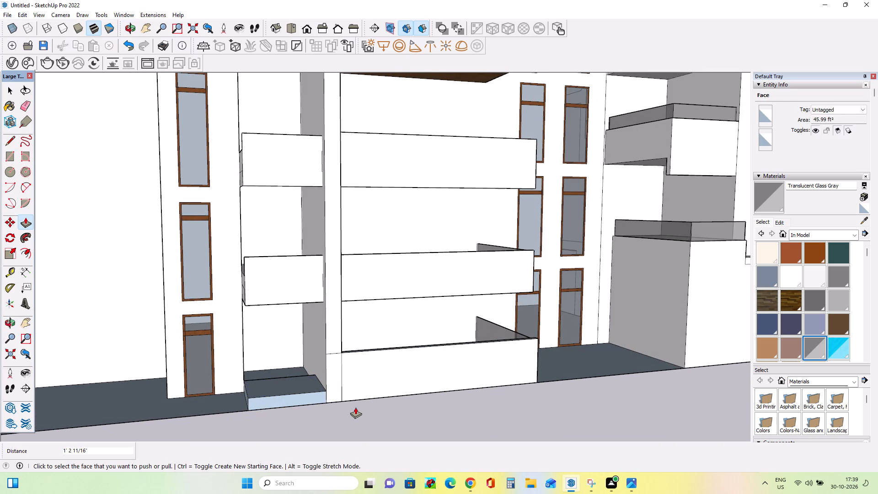
Draw a narrow strip about 10 7/8" wide along the raised slab's edge beside the window column, spanning its 5' 11 1/2" depth.
{"action": "middle_click_drag", "start_coordinate": [290, 407], "coordinate": [292, 418]}
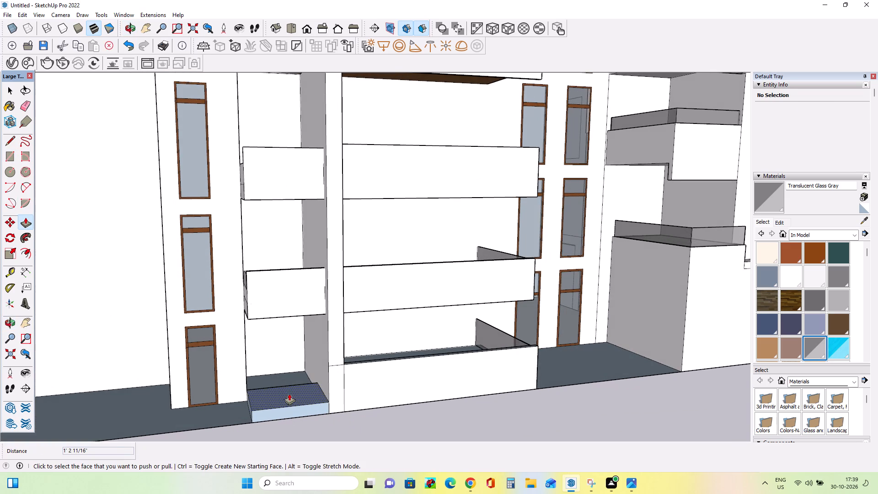
{"action": "middle_click", "coordinate": [248, 403]}
{"action": "left_click", "coordinate": [6, 160]}
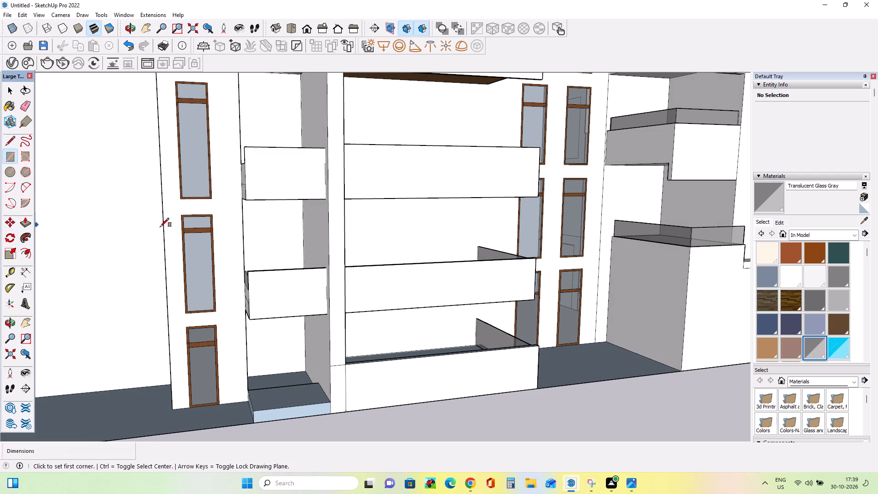
{"action": "left_click", "coordinate": [247, 391]}
{"action": "left_click", "coordinate": [263, 413]}
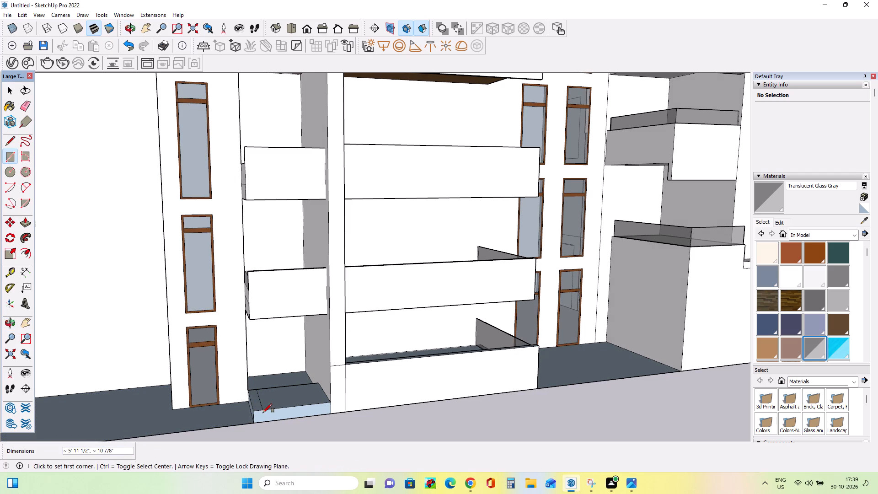
Pull the strip beside the window column up about 2' 3 3/8" and a further 8" to form a side parapet.
{"action": "middle_click_drag", "start_coordinate": [312, 416], "coordinate": [311, 403]}
{"action": "left_click", "coordinate": [23, 223]}
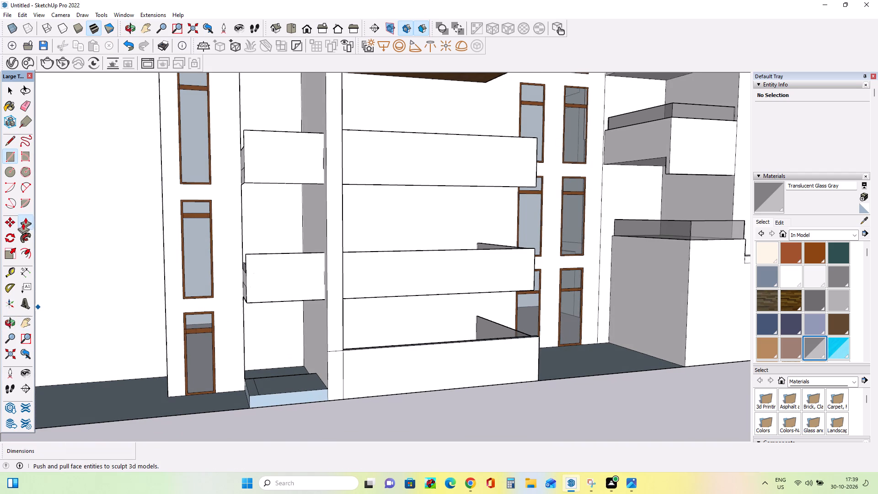
{"action": "middle_click_drag", "start_coordinate": [330, 387], "coordinate": [333, 430]}
{"action": "left_click_drag", "start_coordinate": [259, 424], "coordinate": [257, 405]}
{"action": "middle_click_drag", "start_coordinate": [300, 407], "coordinate": [308, 360]}
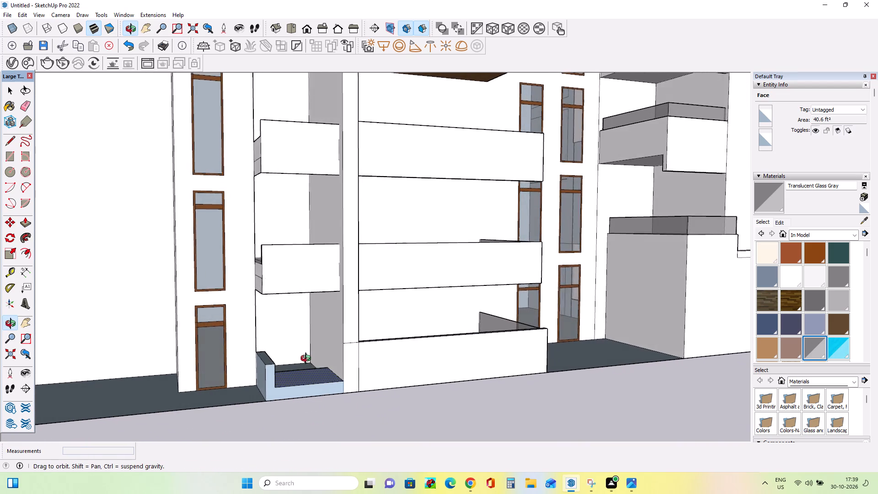
{"action": "middle_click_drag", "start_coordinate": [308, 360], "coordinate": [265, 374]}
{"action": "middle_click", "coordinate": [312, 387]}
{"action": "middle_click_drag", "start_coordinate": [270, 392], "coordinate": [284, 395]}
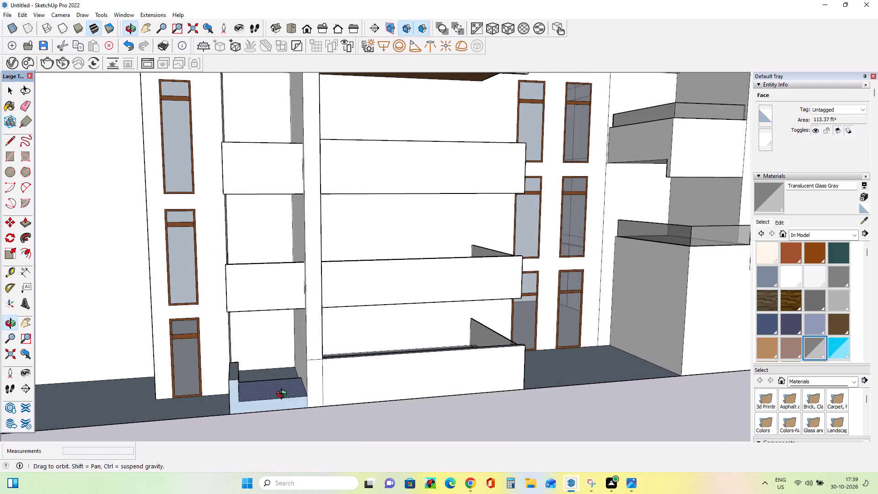
{"action": "middle_click_drag", "start_coordinate": [284, 395], "coordinate": [284, 395]}
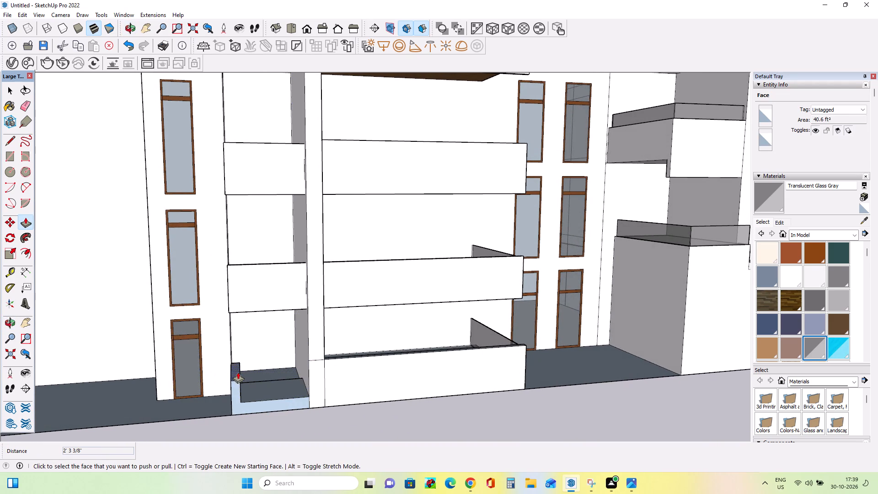
{"action": "left_click_drag", "start_coordinate": [238, 372], "coordinate": [317, 363]}
Draw a narrow strip about 6' 9 13/16" long along the slab's front edge, between the projecting wall and the side parapet.
{"action": "middle_click_drag", "start_coordinate": [295, 398], "coordinate": [298, 389]}
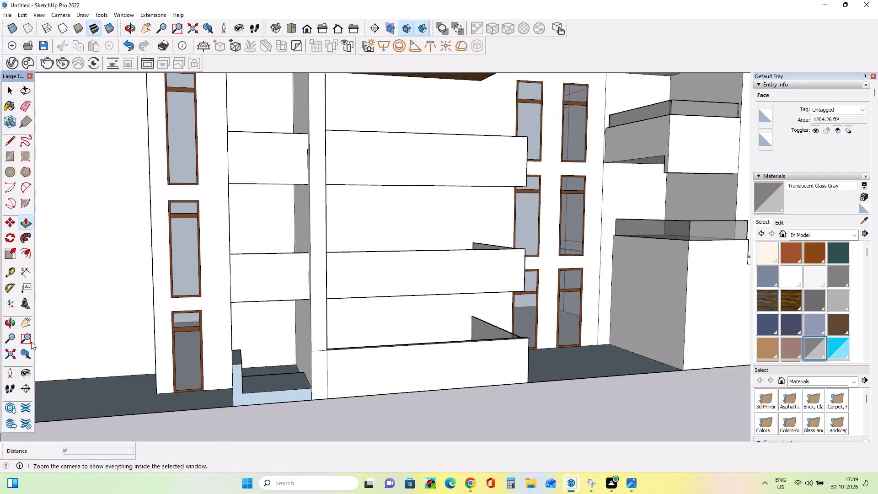
{"action": "middle_click_drag", "start_coordinate": [280, 387], "coordinate": [281, 392]}
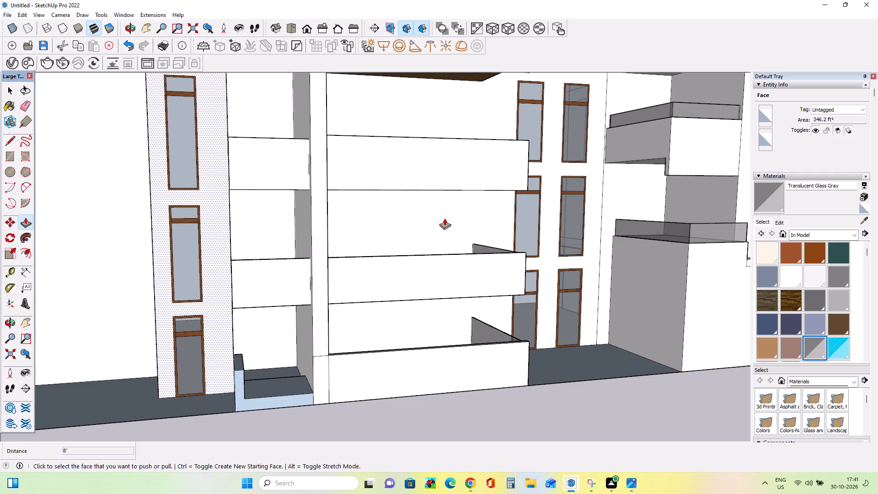
{"action": "middle_click_drag", "start_coordinate": [252, 383], "coordinate": [264, 388]}
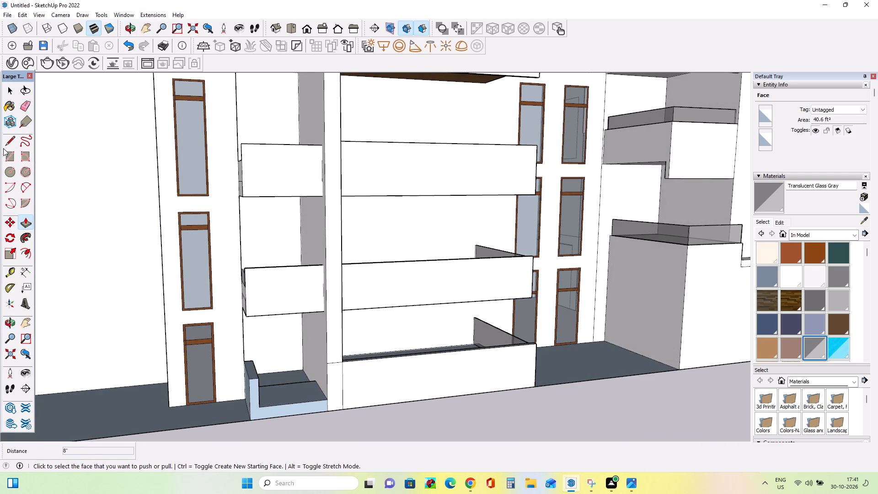
{"action": "left_click", "coordinate": [12, 157]}
{"action": "middle_click_drag", "start_coordinate": [337, 412], "coordinate": [294, 410]}
{"action": "scroll", "coordinate": [262, 387], "scroll_direction": "up", "scroll_amount": 3}
{"action": "middle_click_drag", "start_coordinate": [275, 397], "coordinate": [294, 406]}
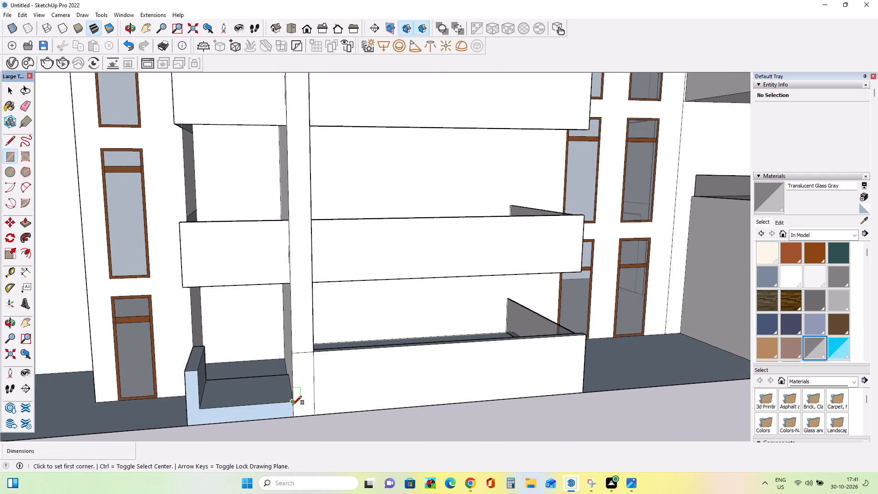
{"action": "scroll", "coordinate": [293, 405], "scroll_direction": "up", "scroll_amount": 2}
{"action": "left_click", "coordinate": [293, 405]}
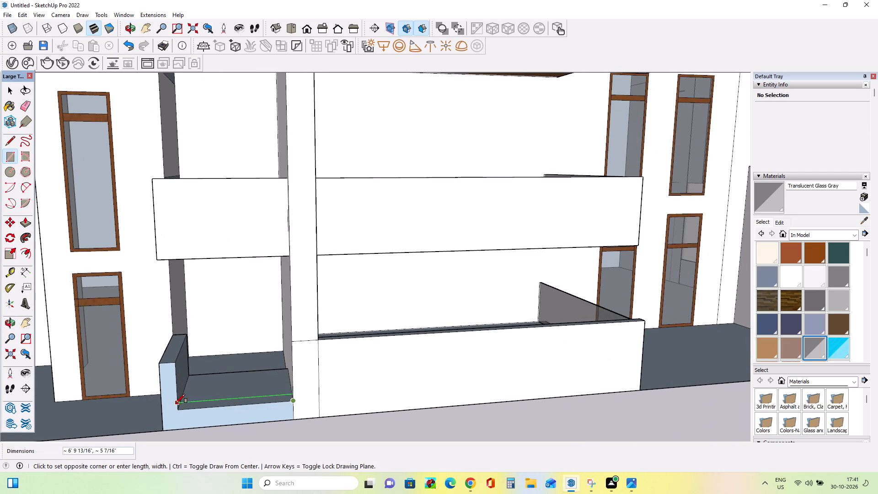
{"action": "middle_click", "coordinate": [176, 403]}
{"action": "middle_click_drag", "start_coordinate": [241, 400], "coordinate": [153, 413]}
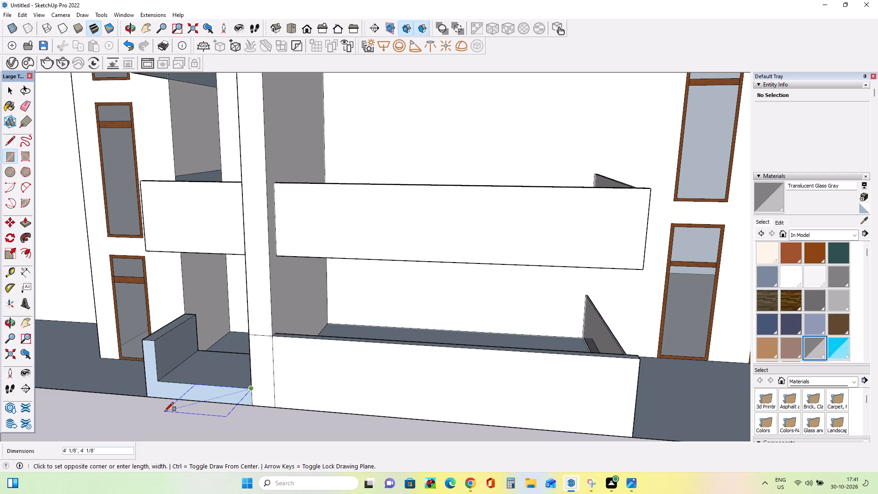
{"action": "scroll", "coordinate": [159, 404], "scroll_direction": "up", "scroll_amount": 6}
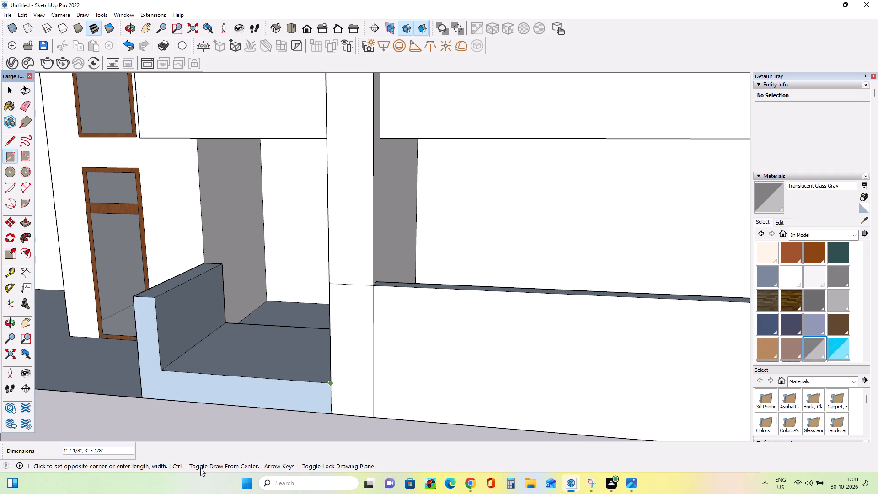
{"action": "middle_click_drag", "start_coordinate": [200, 467], "coordinate": [203, 472]}
{"action": "middle_click_drag", "start_coordinate": [203, 472], "coordinate": [209, 481]}
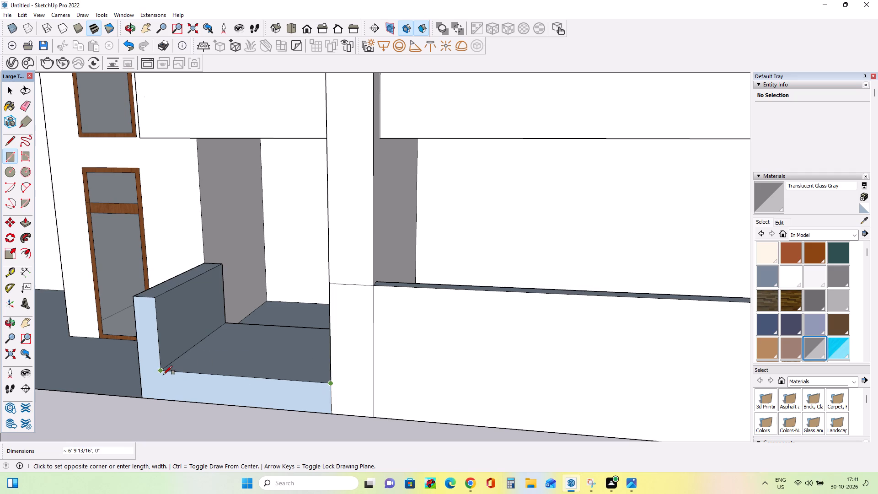
{"action": "middle_click_drag", "start_coordinate": [166, 375], "coordinate": [201, 420]}
{"action": "scroll", "coordinate": [187, 405], "scroll_direction": "up", "scroll_amount": 3}
{"action": "left_click", "coordinate": [182, 397]}
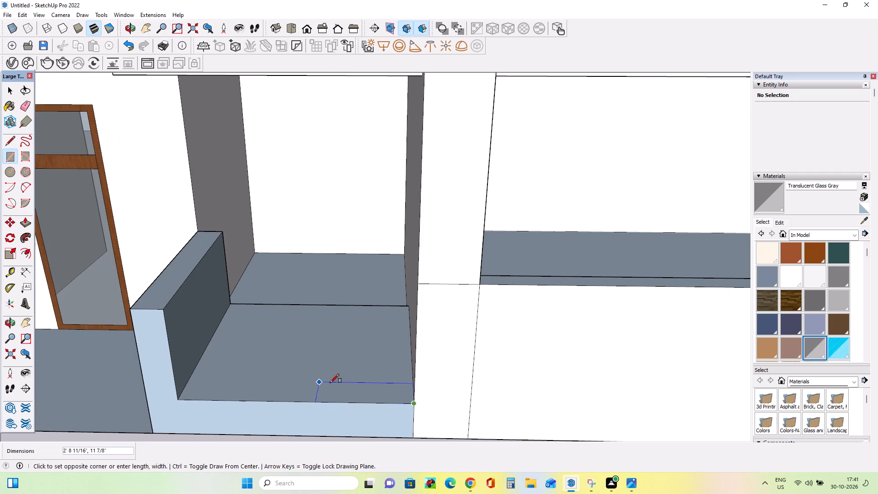
{"action": "left_click", "coordinate": [183, 392]}
Pull the front strip up 2' 11 3/8" level with the top of the side parapet.
{"action": "middle_click_drag", "start_coordinate": [269, 392], "coordinate": [280, 396]}
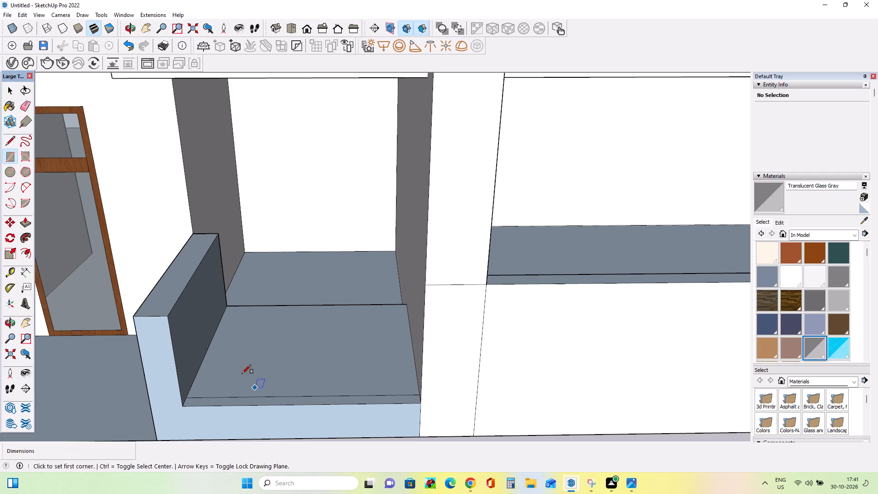
{"action": "middle_click_drag", "start_coordinate": [268, 357], "coordinate": [271, 361]}
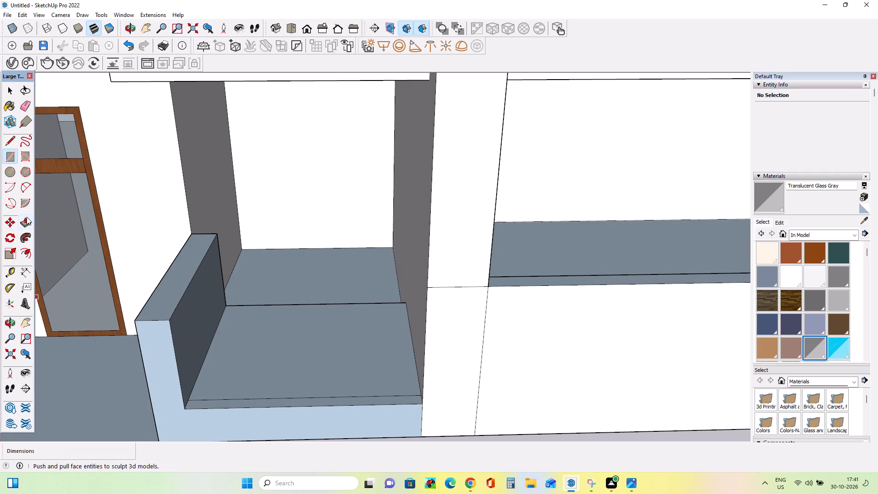
{"action": "left_click", "coordinate": [27, 217]}
{"action": "left_click_drag", "start_coordinate": [215, 402], "coordinate": [159, 313]}
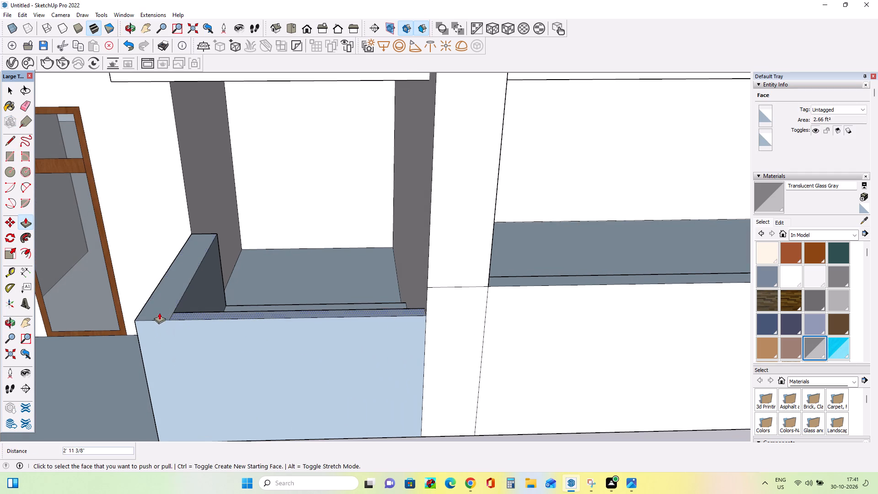
Examine the new ground-floor balcony enclosure and the whole facade from above, below and the front.
{"action": "middle_click_drag", "start_coordinate": [264, 341], "coordinate": [298, 341]}
{"action": "scroll", "coordinate": [299, 341], "scroll_direction": "down", "scroll_amount": 17}
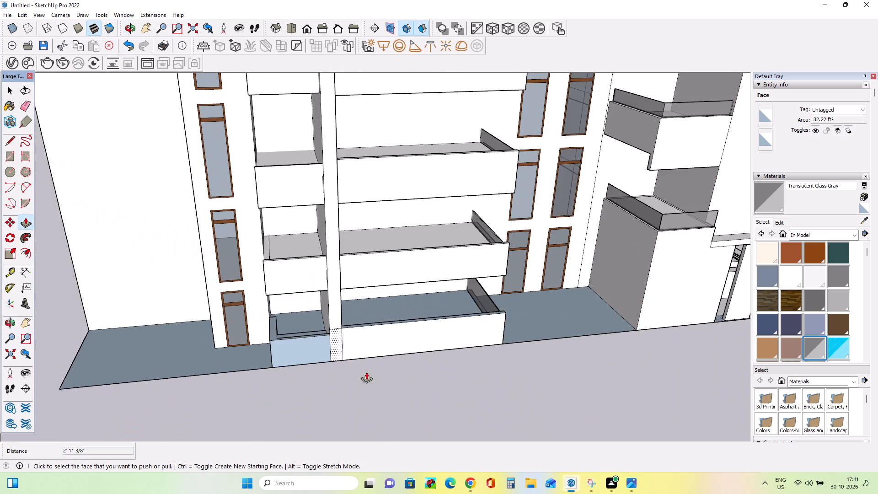
{"action": "scroll", "coordinate": [403, 378], "scroll_direction": "down", "scroll_amount": 9}
{"action": "middle_click_drag", "start_coordinate": [412, 379], "coordinate": [355, 196]}
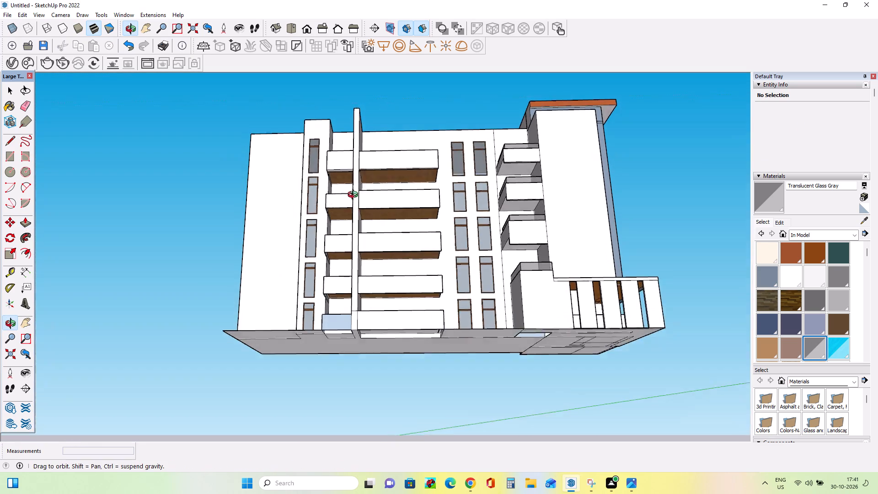
{"action": "middle_click_drag", "start_coordinate": [355, 196], "coordinate": [312, 228]}
{"action": "middle_click_drag", "start_coordinate": [286, 301], "coordinate": [372, 359]}
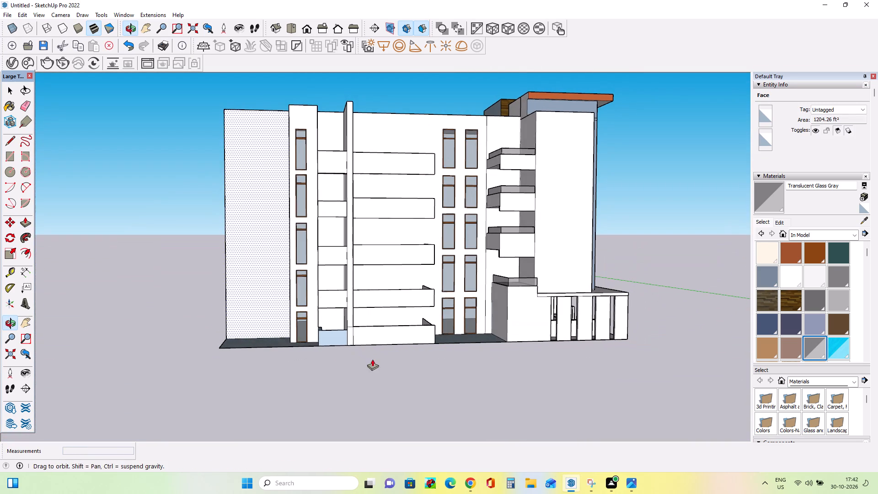
{"action": "middle_click_drag", "start_coordinate": [304, 335], "coordinate": [305, 344]}
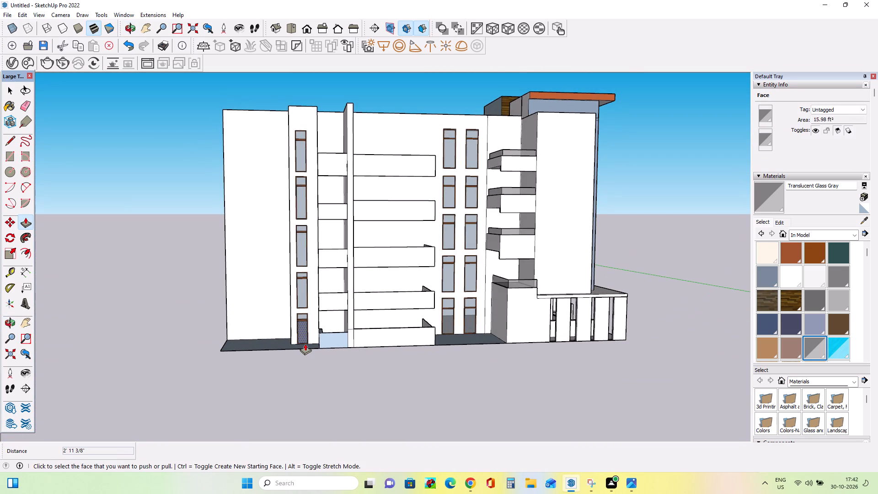
{"action": "middle_click_drag", "start_coordinate": [317, 368], "coordinate": [325, 373]}
{"action": "scroll", "coordinate": [303, 348], "scroll_direction": "down", "scroll_amount": 2}
{"action": "middle_click_drag", "start_coordinate": [325, 348], "coordinate": [336, 356]}
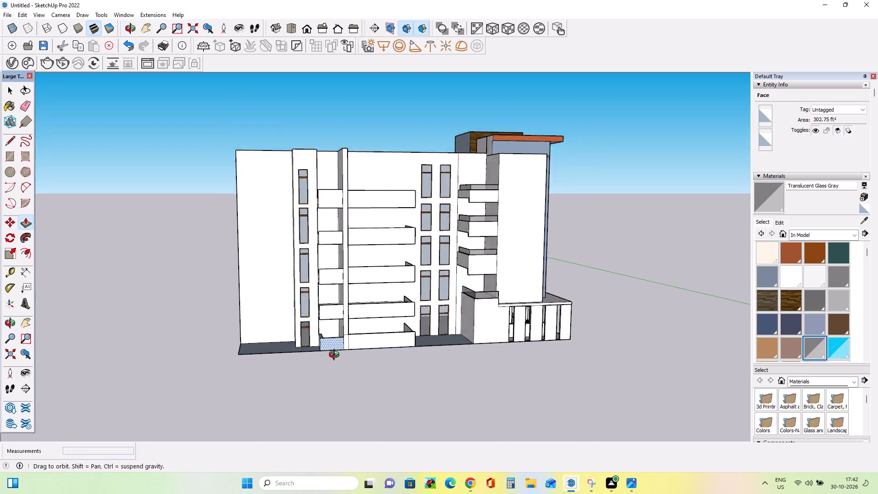
{"action": "middle_click_drag", "start_coordinate": [336, 356], "coordinate": [343, 364]}
{"action": "middle_click_drag", "start_coordinate": [317, 272], "coordinate": [343, 285]}
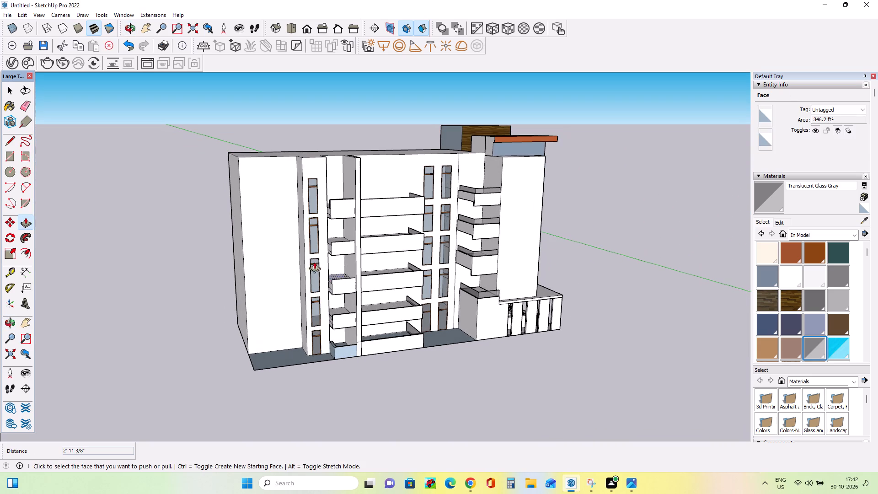
Draw a horizontal strip about 18' 4 15/16" long across the blank end bay's wall, near the top balcony level.
{"action": "left_click_drag", "start_coordinate": [70, 147], "coordinate": [16, 145]}
{"action": "left_click", "coordinate": [6, 156]}
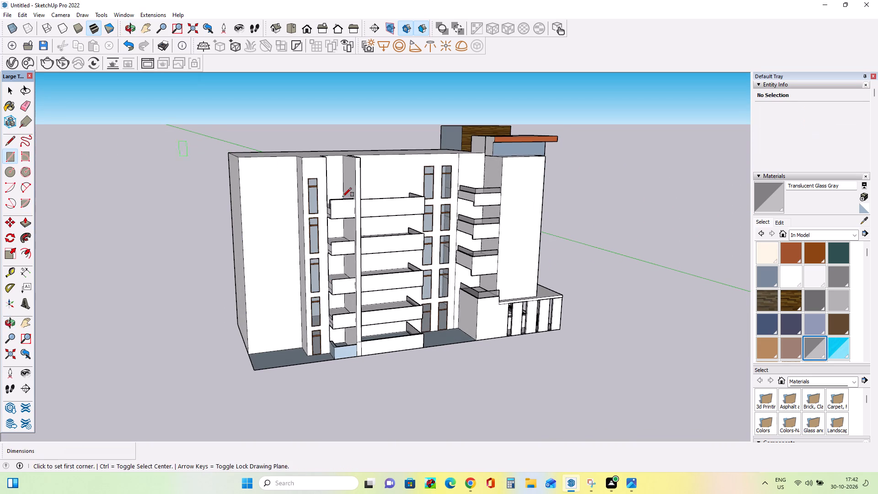
{"action": "middle_click_drag", "start_coordinate": [352, 206], "coordinate": [379, 221]}
{"action": "scroll", "coordinate": [275, 227], "scroll_direction": "up", "scroll_amount": 6}
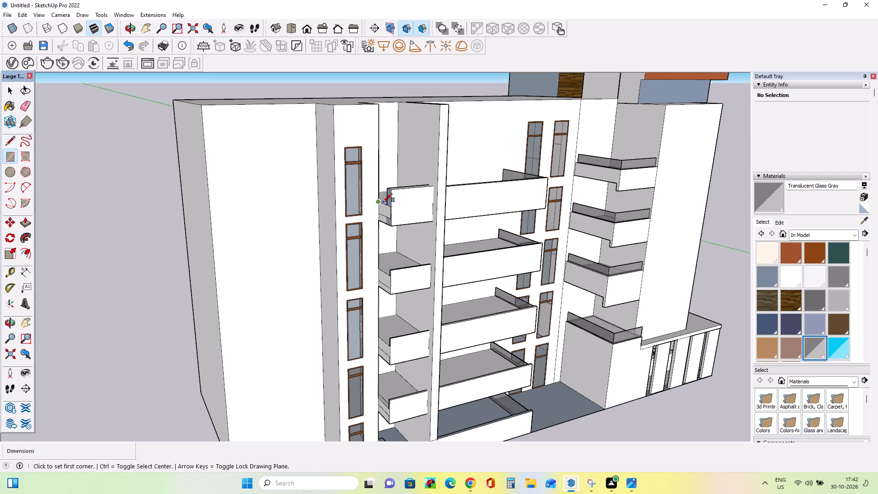
{"action": "left_click", "coordinate": [317, 209]}
{"action": "left_click", "coordinate": [210, 239]}
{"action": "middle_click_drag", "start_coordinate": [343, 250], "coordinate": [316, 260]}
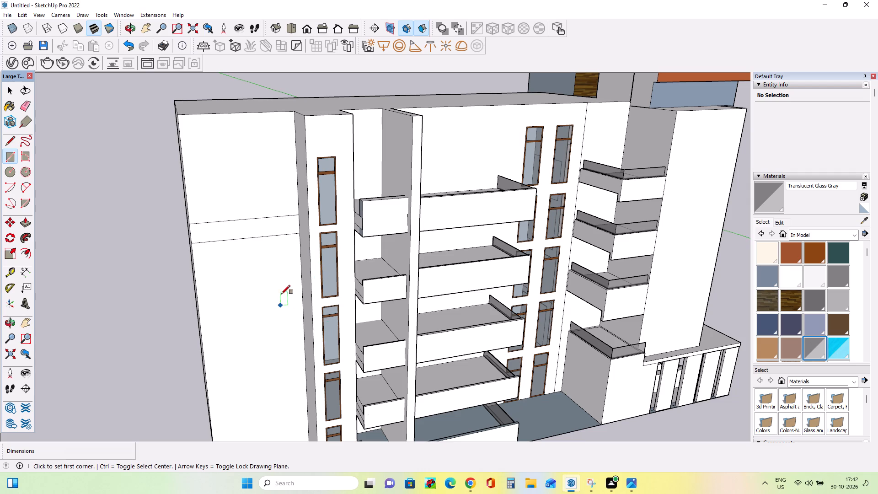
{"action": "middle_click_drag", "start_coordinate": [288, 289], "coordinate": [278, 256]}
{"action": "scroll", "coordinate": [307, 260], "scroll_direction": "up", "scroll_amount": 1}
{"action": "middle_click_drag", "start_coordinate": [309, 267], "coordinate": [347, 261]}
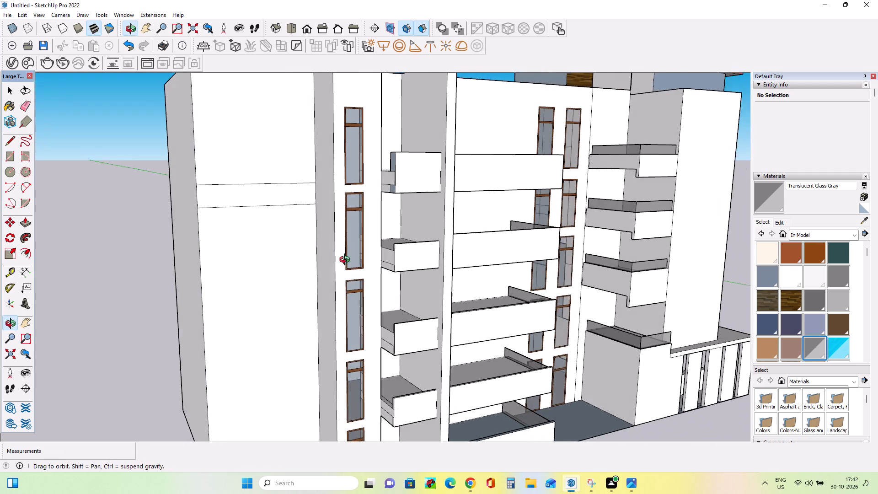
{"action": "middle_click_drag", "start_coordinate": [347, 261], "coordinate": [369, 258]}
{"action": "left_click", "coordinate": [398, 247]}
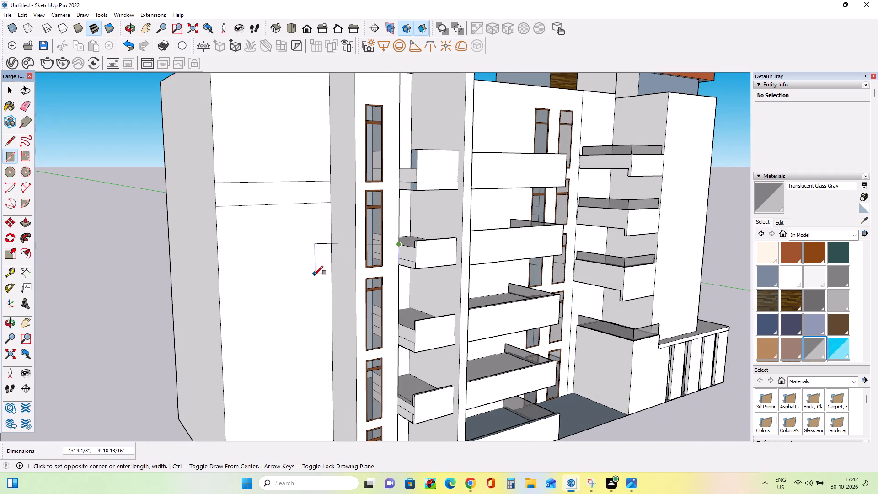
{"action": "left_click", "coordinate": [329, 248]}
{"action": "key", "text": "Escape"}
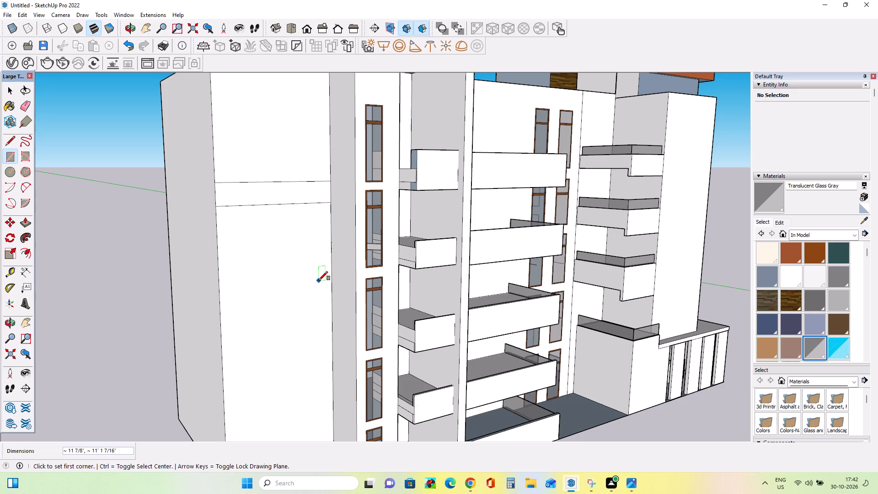
Draw a second wall-wide strip about 18' 4 15/16" by 3' 5" on the blank bay, one balcony level below the first.
{"action": "left_click", "coordinate": [329, 246]}
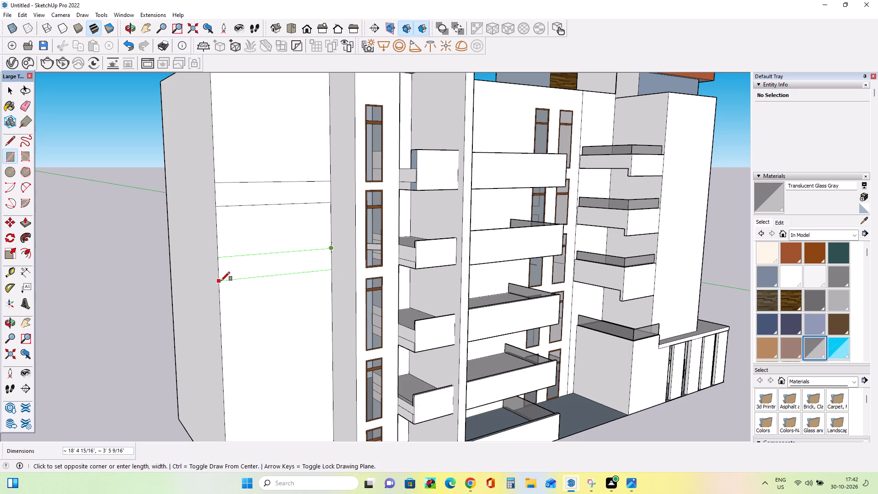
{"action": "left_click", "coordinate": [221, 279]}
Draw a third wall-wide strip about 18' 4 15/16" by 2' 9 1/2" on the blank bay at the next balcony level down.
{"action": "middle_click_drag", "start_coordinate": [330, 295], "coordinate": [253, 281]}
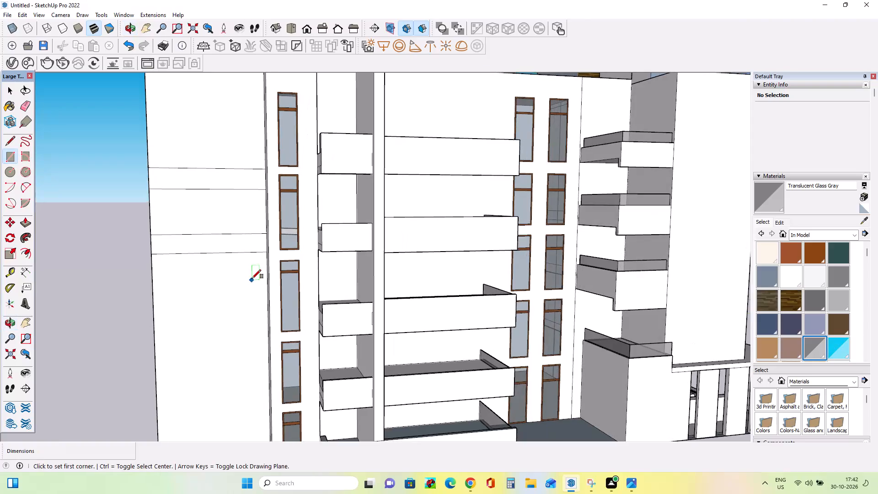
{"action": "scroll", "coordinate": [252, 279], "scroll_direction": "down", "scroll_amount": 8}
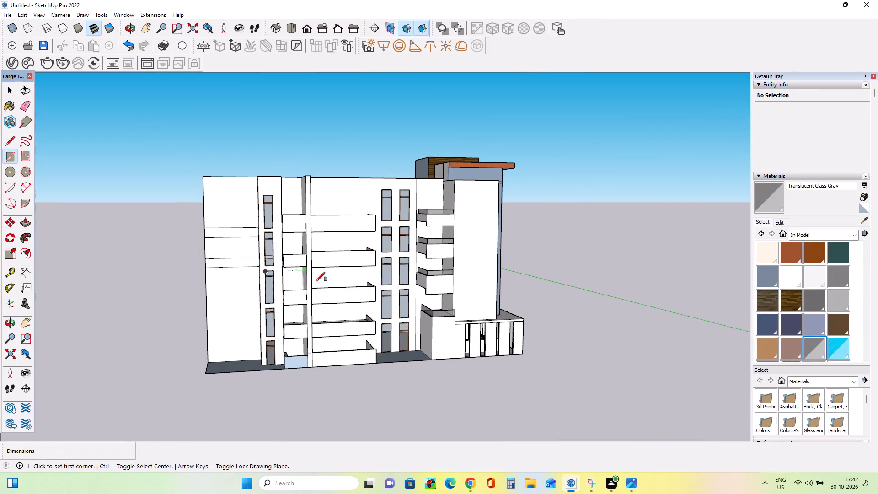
{"action": "middle_click_drag", "start_coordinate": [320, 293], "coordinate": [336, 297]}
{"action": "middle_click_drag", "start_coordinate": [331, 311], "coordinate": [353, 306]}
{"action": "scroll", "coordinate": [258, 304], "scroll_direction": "up", "scroll_amount": 8}
{"action": "middle_click_drag", "start_coordinate": [258, 304], "coordinate": [291, 287]}
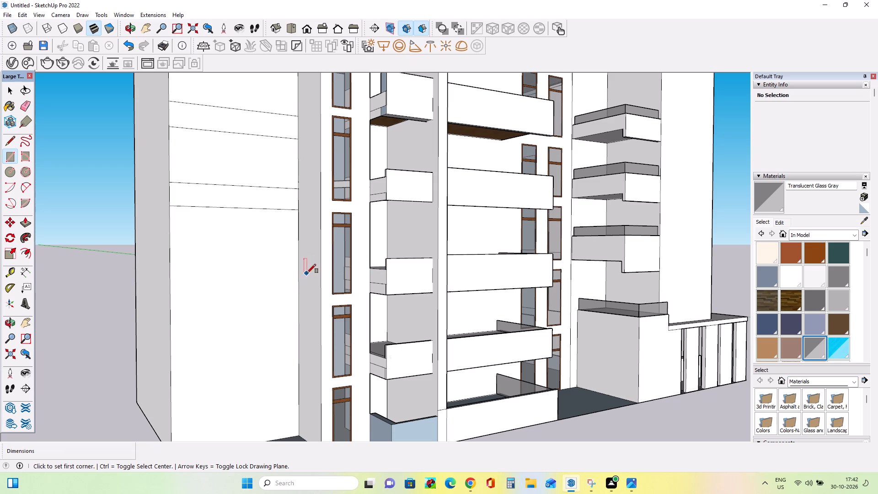
{"action": "left_click", "coordinate": [297, 274]}
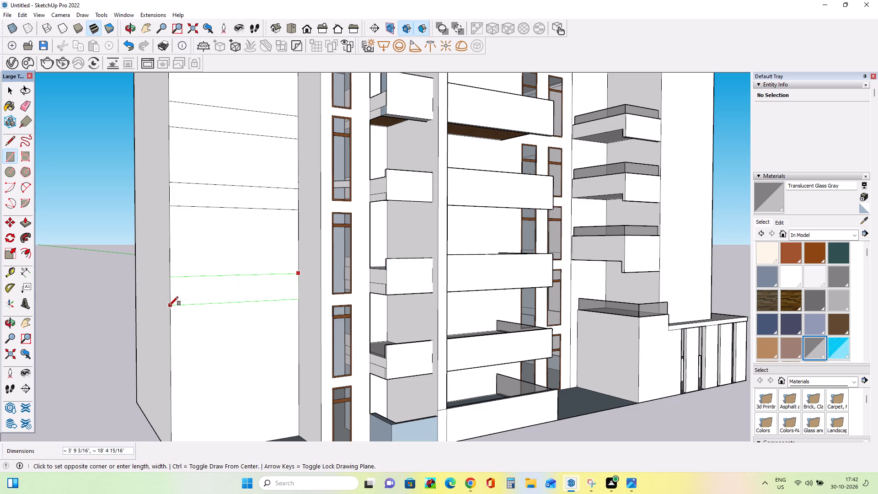
{"action": "left_click", "coordinate": [171, 298]}
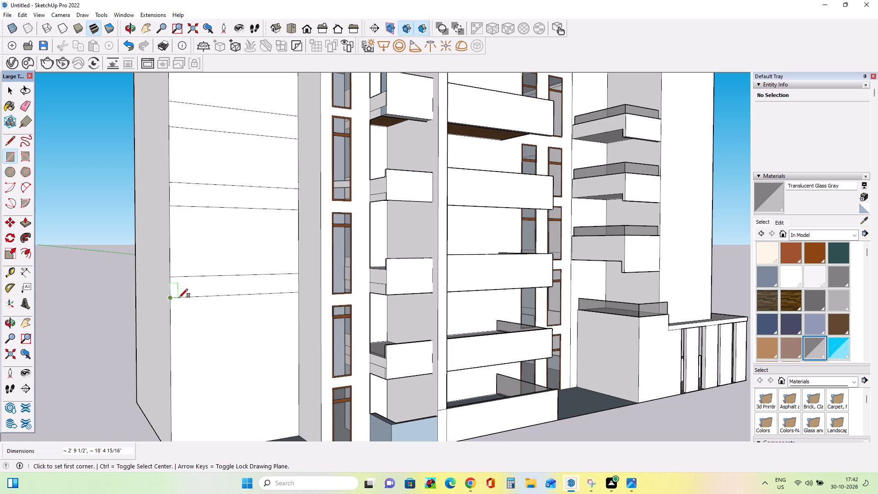
Draw a fourth wall-wide strip about 18' 4 15/16" by 2' 1 11/16" on the blank bay at the lowest upper-floor balcony level.
{"action": "scroll", "coordinate": [299, 279], "scroll_direction": "down", "scroll_amount": 9}
{"action": "middle_click_drag", "start_coordinate": [316, 318], "coordinate": [260, 329]}
{"action": "scroll", "coordinate": [266, 325], "scroll_direction": "up", "scroll_amount": 8}
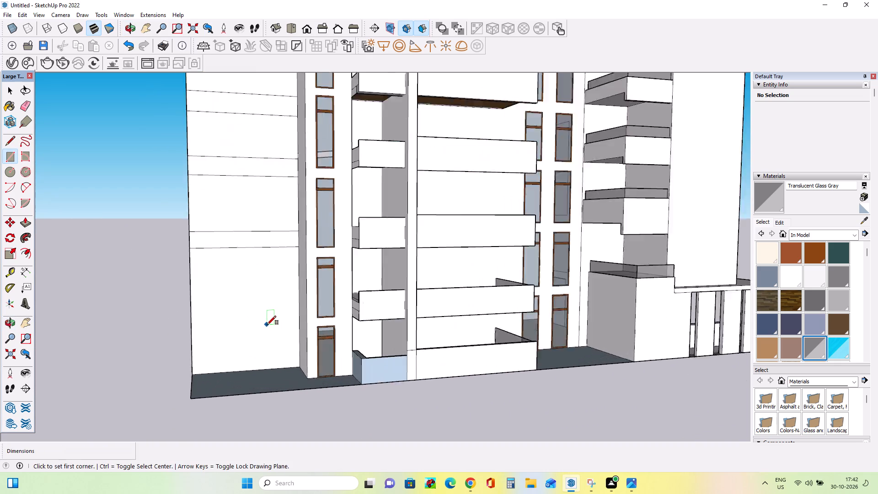
{"action": "scroll", "coordinate": [267, 325], "scroll_direction": "up", "scroll_amount": 1}
{"action": "middle_click_drag", "start_coordinate": [278, 327], "coordinate": [300, 315]}
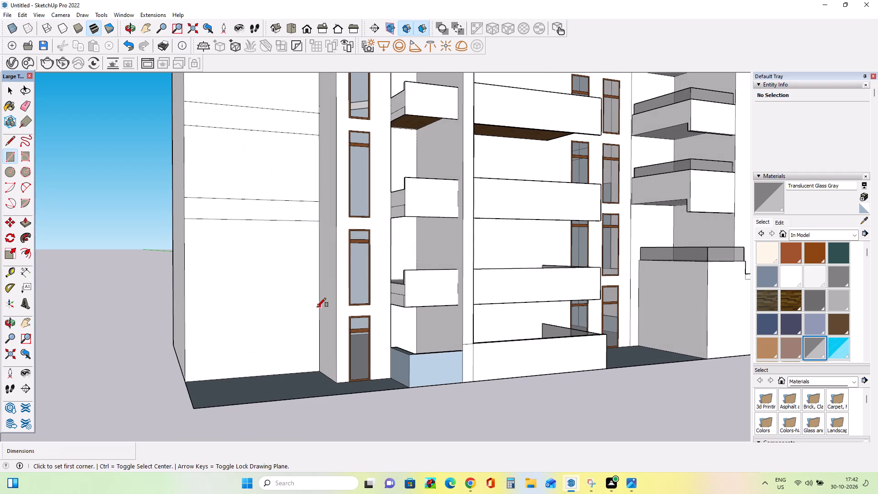
{"action": "left_click", "coordinate": [316, 294]}
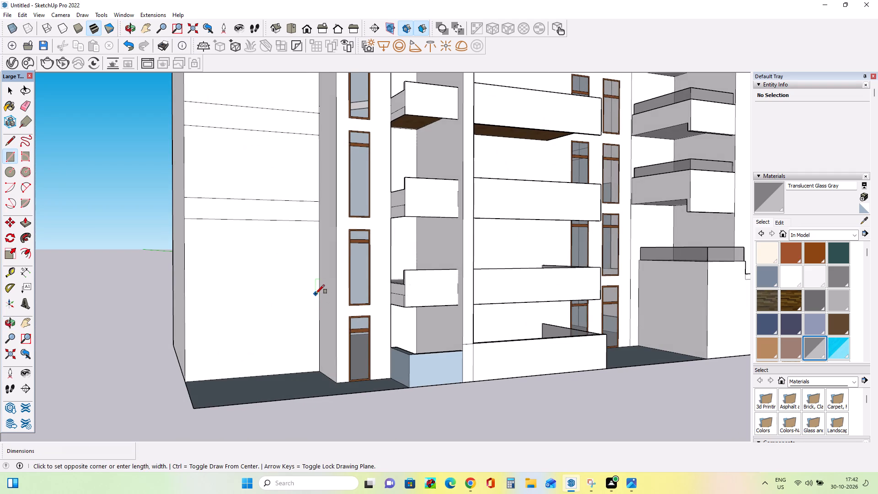
{"action": "key", "text": "Escape"}
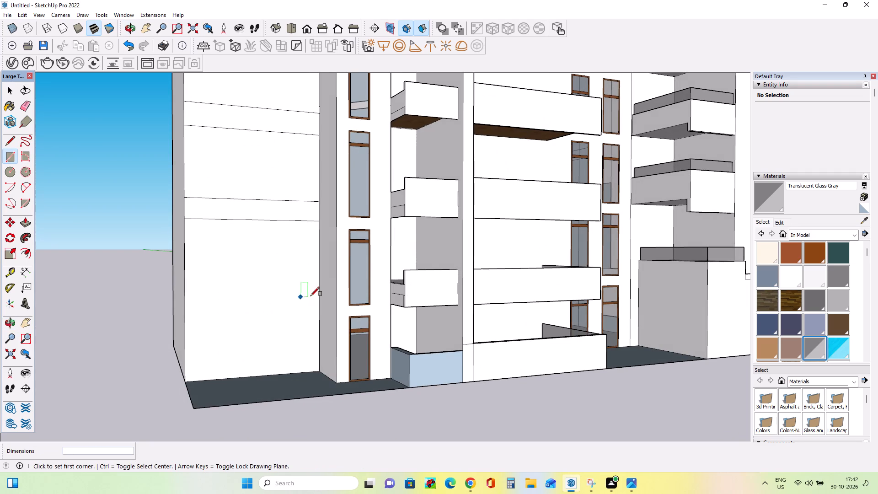
{"action": "left_click", "coordinate": [318, 296]}
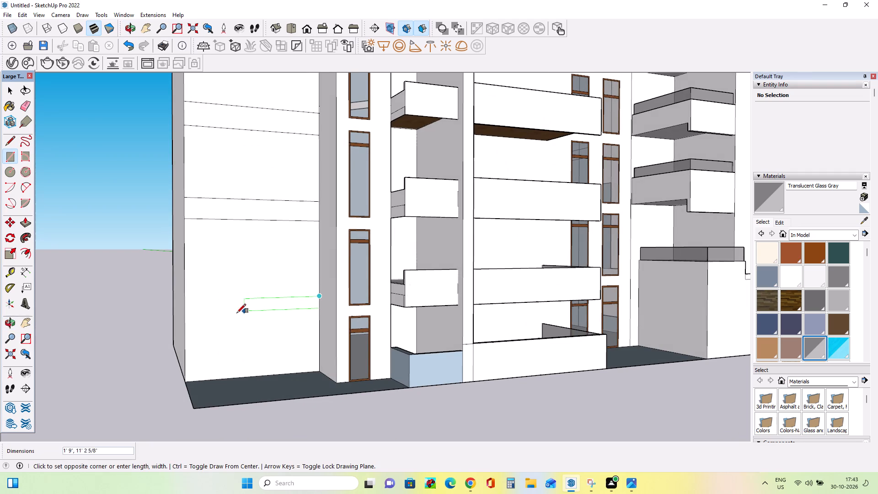
{"action": "left_click", "coordinate": [187, 317]}
Pull the two upper strips out of the blank wall about 7' 11 13/16", flush with the window column's face.
{"action": "middle_click_drag", "start_coordinate": [353, 306], "coordinate": [324, 311]}
{"action": "scroll", "coordinate": [330, 307], "scroll_direction": "down", "scroll_amount": 7}
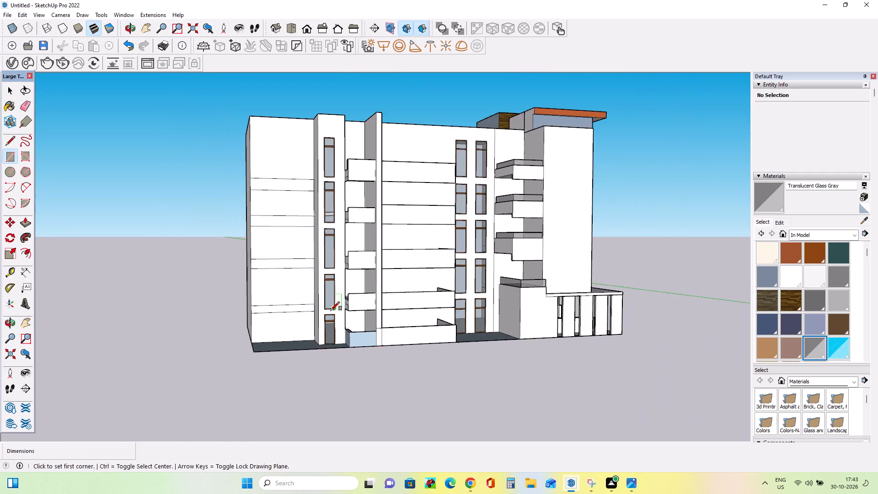
{"action": "scroll", "coordinate": [331, 311], "scroll_direction": "down", "scroll_amount": 5}
{"action": "middle_click_drag", "start_coordinate": [348, 302], "coordinate": [380, 324]}
{"action": "left_click", "coordinate": [27, 220]}
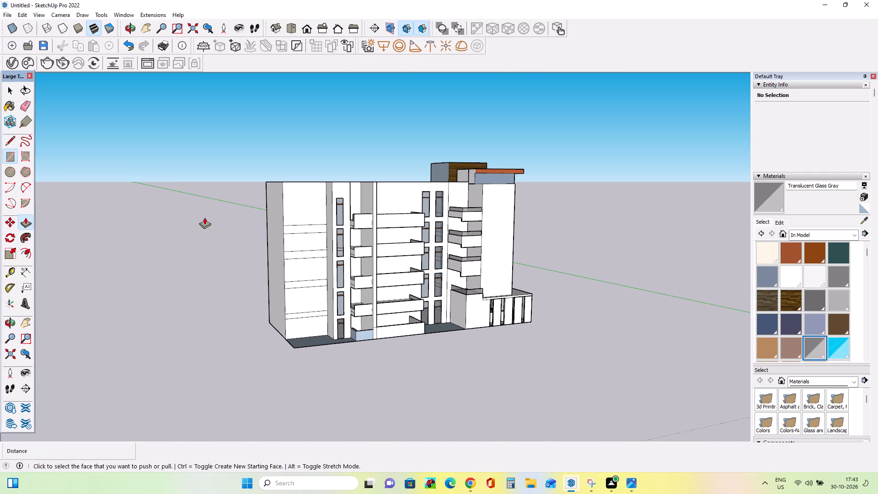
{"action": "left_click_drag", "start_coordinate": [315, 229], "coordinate": [352, 226]}
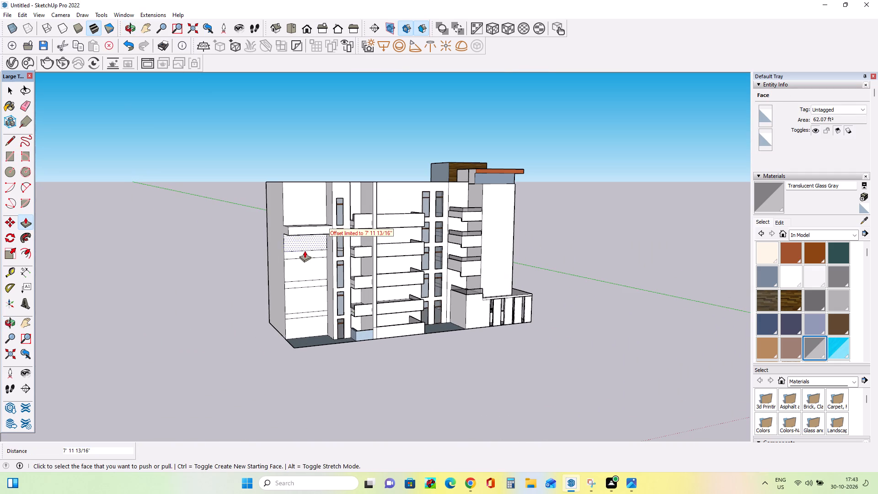
{"action": "left_click_drag", "start_coordinate": [306, 255], "coordinate": [318, 255]}
Push the fronts of the two upper balcony blocks back so they sit behind the window column's face.
{"action": "middle_click_drag", "start_coordinate": [359, 254], "coordinate": [383, 296]}
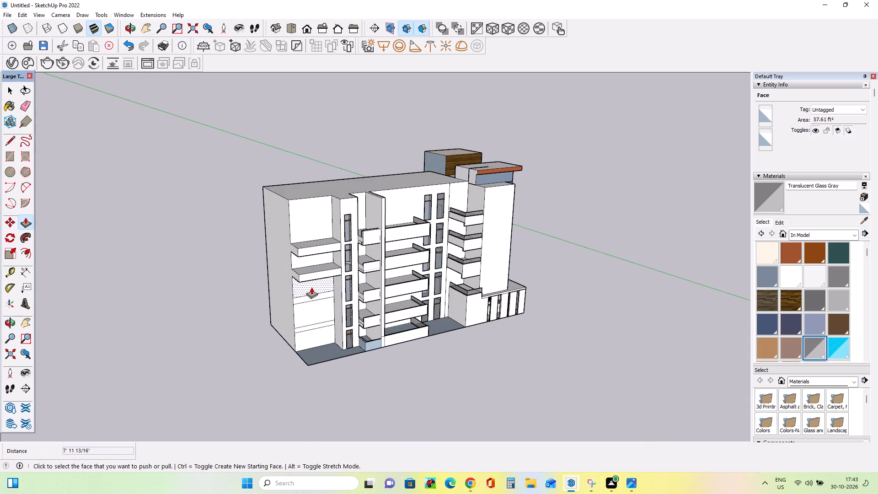
{"action": "scroll", "coordinate": [306, 285], "scroll_direction": "up", "scroll_amount": 6}
{"action": "left_click", "coordinate": [316, 271]}
{"action": "left_click_drag", "start_coordinate": [301, 220], "coordinate": [294, 220]}
Pull the two lower strips out to line up with the balcony block above, about 6' 8 11/16" deep.
{"action": "middle_click_drag", "start_coordinate": [312, 236], "coordinate": [344, 201]}
{"action": "left_click_drag", "start_coordinate": [334, 287], "coordinate": [341, 268]}
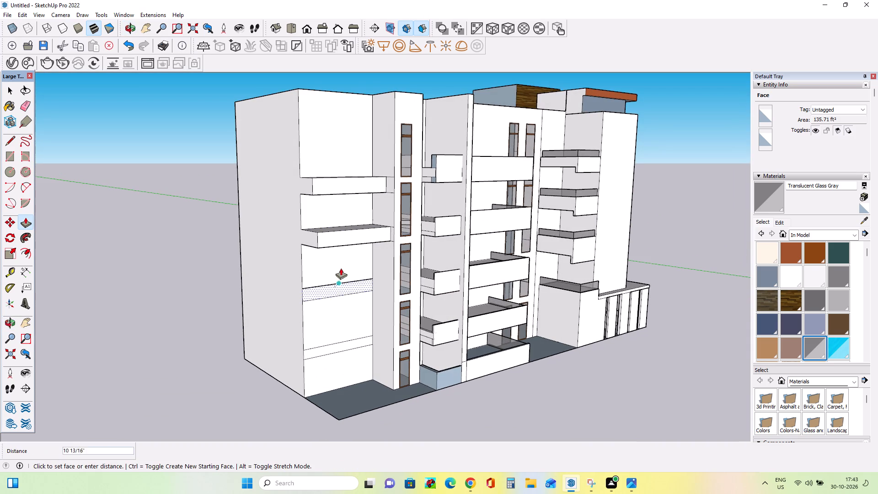
{"action": "left_click_drag", "start_coordinate": [341, 268], "coordinate": [353, 233]}
{"action": "left_click_drag", "start_coordinate": [353, 348], "coordinate": [373, 294]}
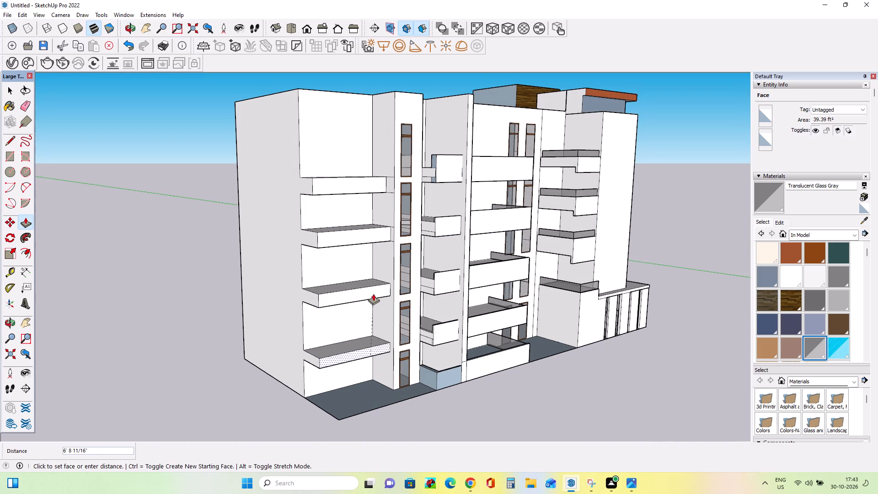
{"action": "left_click_drag", "start_coordinate": [373, 294], "coordinate": [373, 293]}
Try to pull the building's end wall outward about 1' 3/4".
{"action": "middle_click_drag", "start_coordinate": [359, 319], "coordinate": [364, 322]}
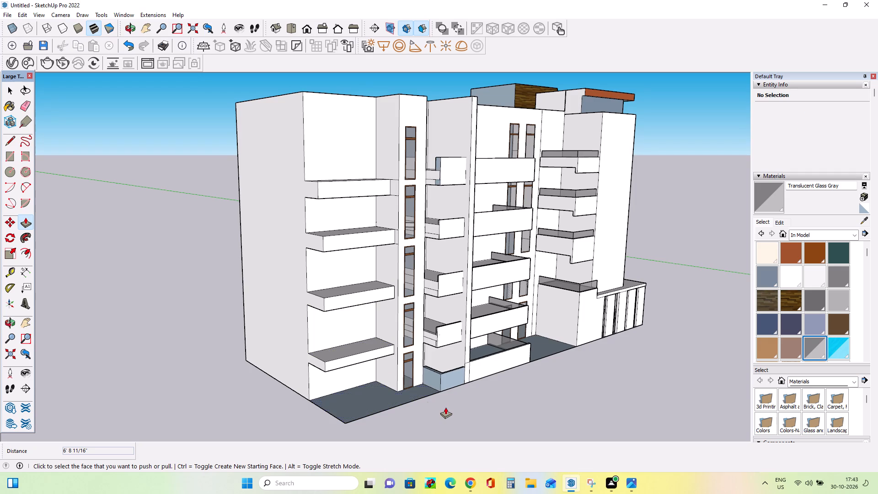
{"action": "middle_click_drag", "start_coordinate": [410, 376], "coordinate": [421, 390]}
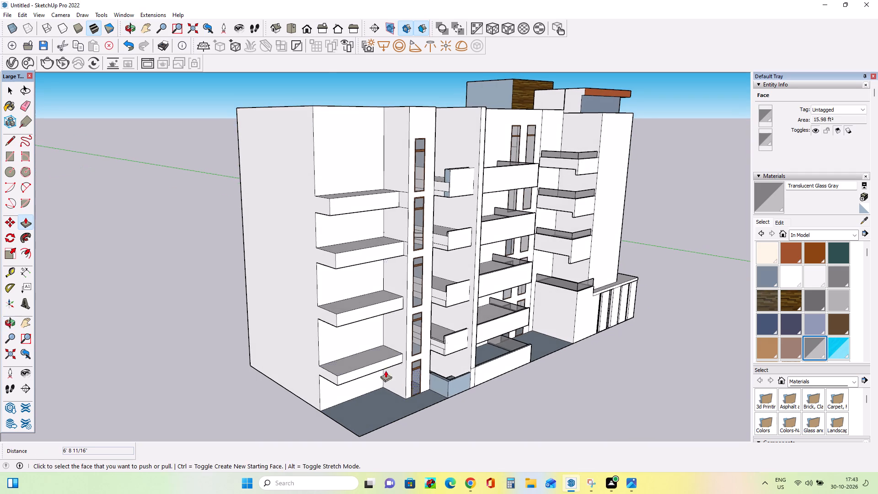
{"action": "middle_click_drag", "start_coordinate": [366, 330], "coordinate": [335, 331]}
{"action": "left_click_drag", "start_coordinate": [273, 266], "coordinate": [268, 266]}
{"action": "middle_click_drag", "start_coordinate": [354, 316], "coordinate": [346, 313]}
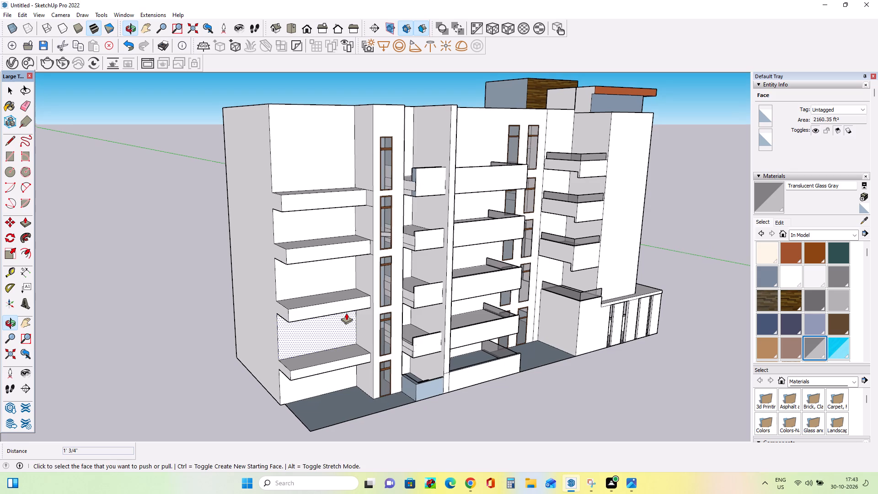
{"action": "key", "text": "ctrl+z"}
Pull the building's end wall, together with the flush balcony ends, outward about 1' 9 13/16".
{"action": "middle_click_drag", "start_coordinate": [350, 312], "coordinate": [303, 296]}
{"action": "middle_click_drag", "start_coordinate": [355, 318], "coordinate": [357, 322]}
{"action": "middle_click_drag", "start_coordinate": [359, 325], "coordinate": [364, 332]}
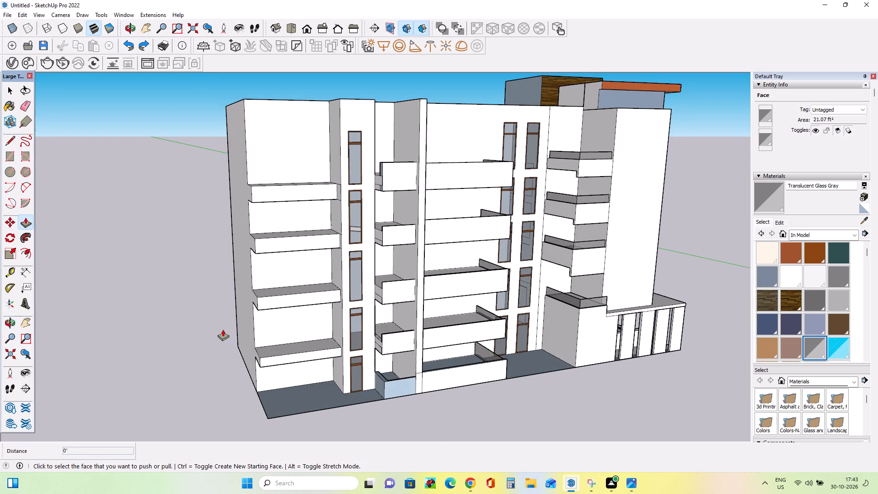
{"action": "left_click_drag", "start_coordinate": [249, 328], "coordinate": [241, 328]}
Examine the new end-bay balconies and the whole facade from above, at ground level and from the opposite end.
{"action": "middle_click_drag", "start_coordinate": [327, 327], "coordinate": [330, 331]}
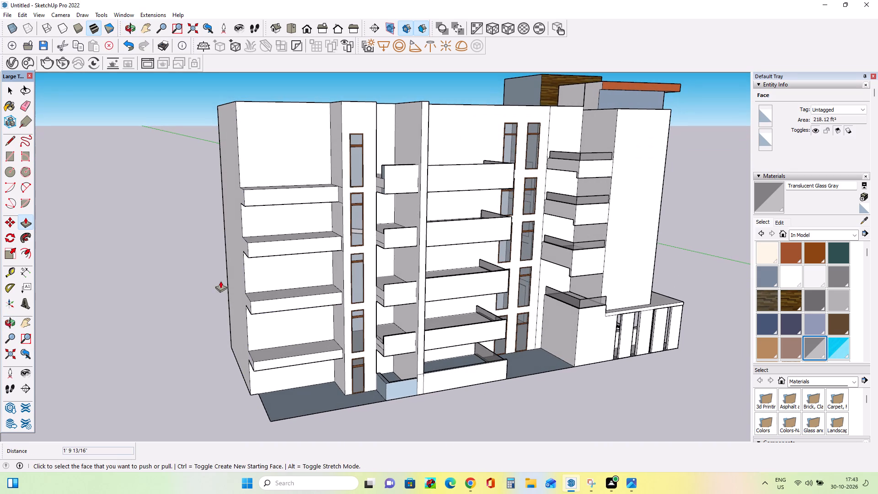
{"action": "middle_click_drag", "start_coordinate": [248, 150], "coordinate": [302, 158]}
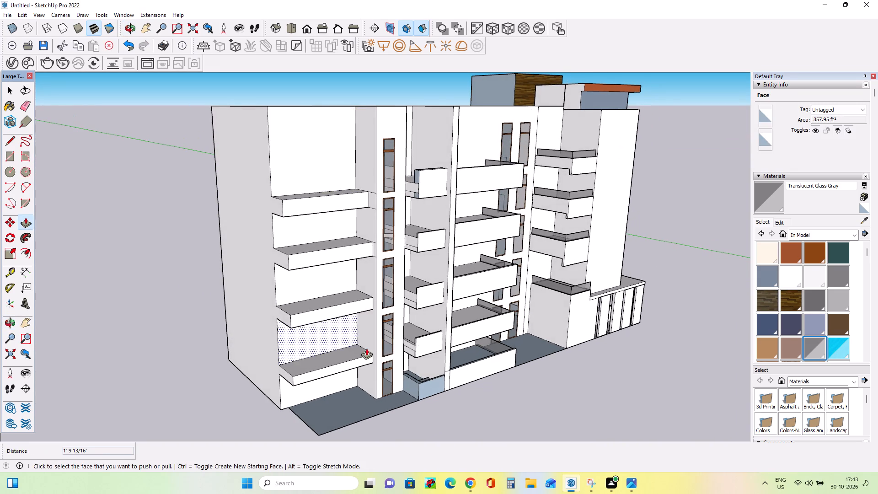
{"action": "middle_click_drag", "start_coordinate": [365, 345], "coordinate": [356, 332]}
{"action": "middle_click_drag", "start_coordinate": [349, 326], "coordinate": [351, 335]}
{"action": "scroll", "coordinate": [282, 249], "scroll_direction": "up", "scroll_amount": 2}
{"action": "middle_click_drag", "start_coordinate": [283, 250], "coordinate": [288, 274]}
{"action": "middle_click_drag", "start_coordinate": [456, 292], "coordinate": [398, 293]}
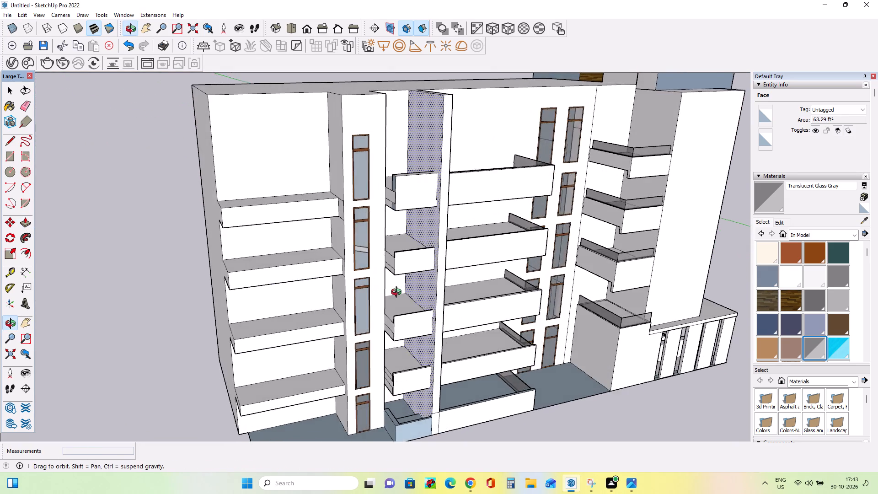
{"action": "middle_click_drag", "start_coordinate": [398, 293], "coordinate": [359, 282]}
{"action": "scroll", "coordinate": [359, 282], "scroll_direction": "down", "scroll_amount": 10}
{"action": "middle_click_drag", "start_coordinate": [454, 316], "coordinate": [438, 231]}
{"action": "scroll", "coordinate": [449, 258], "scroll_direction": "down", "scroll_amount": 6}
{"action": "middle_click_drag", "start_coordinate": [507, 275], "coordinate": [426, 285]}
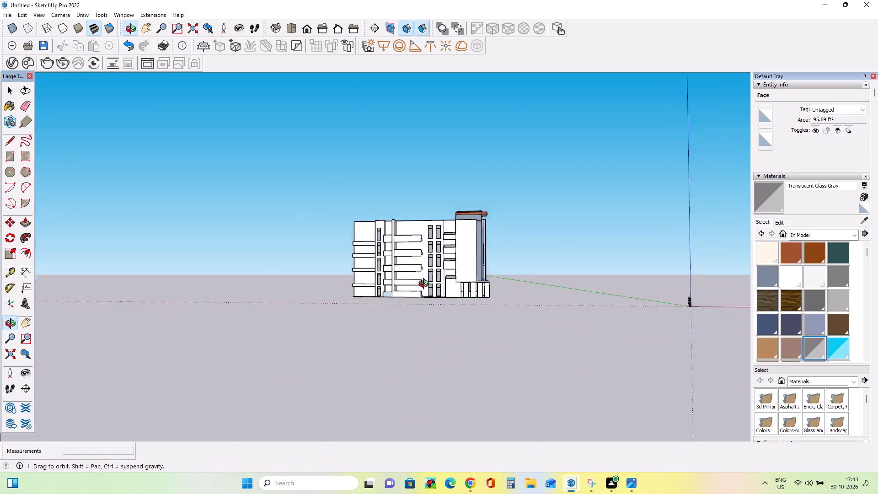
{"action": "middle_click_drag", "start_coordinate": [426, 285], "coordinate": [358, 296]}
{"action": "scroll", "coordinate": [441, 286], "scroll_direction": "up", "scroll_amount": 6}
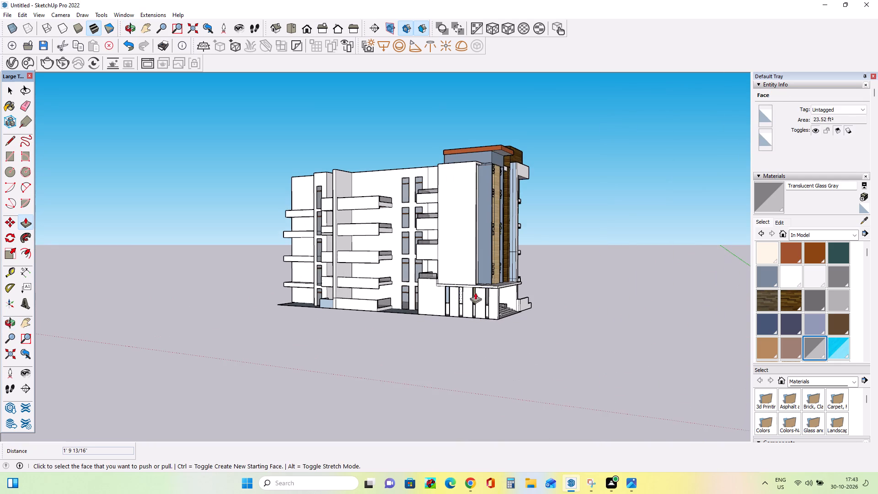
{"action": "middle_click_drag", "start_coordinate": [481, 290], "coordinate": [506, 302]}
{"action": "scroll", "coordinate": [491, 221], "scroll_direction": "up", "scroll_amount": 4}
{"action": "middle_click_drag", "start_coordinate": [489, 226], "coordinate": [511, 240]}
{"action": "middle_click", "coordinate": [503, 318]}
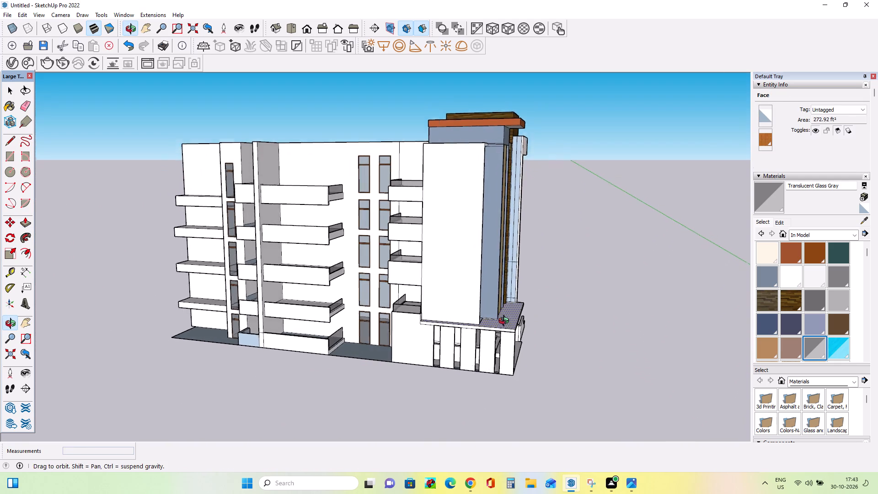
{"action": "middle_click", "coordinate": [505, 320]}
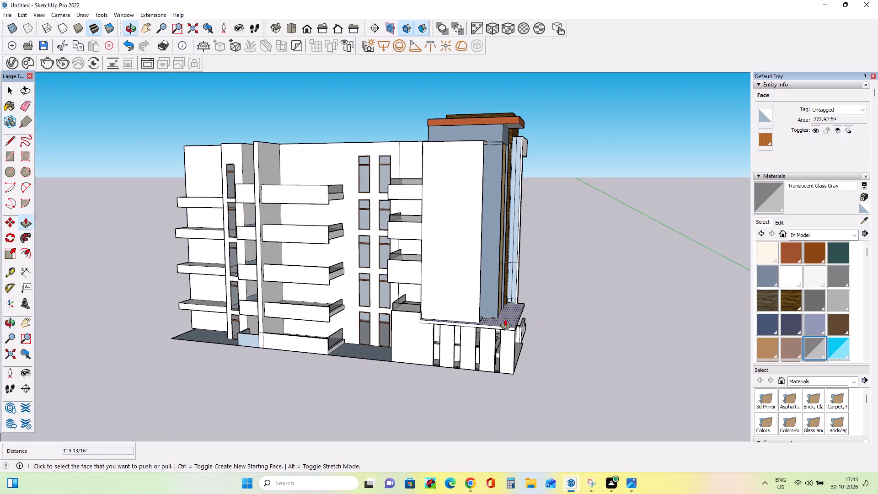
Examine the balcony facade from several distances and angles, comparing the end-bay balconies with the neighbouring ones.
{"action": "middle_click_drag", "start_coordinate": [418, 335], "coordinate": [416, 351]}
{"action": "scroll", "coordinate": [325, 251], "scroll_direction": "up", "scroll_amount": 3}
{"action": "middle_click_drag", "start_coordinate": [360, 272], "coordinate": [372, 274]}
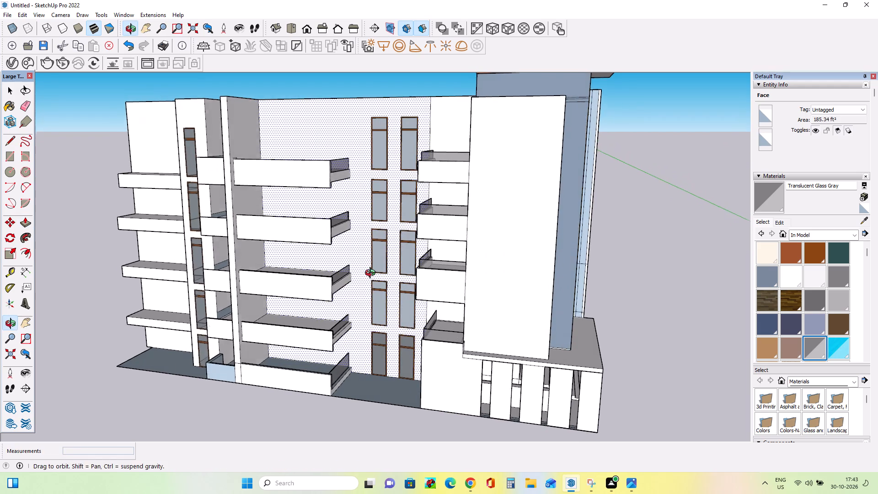
{"action": "middle_click_drag", "start_coordinate": [372, 274], "coordinate": [377, 274]}
{"action": "scroll", "coordinate": [374, 299], "scroll_direction": "down", "scroll_amount": 7}
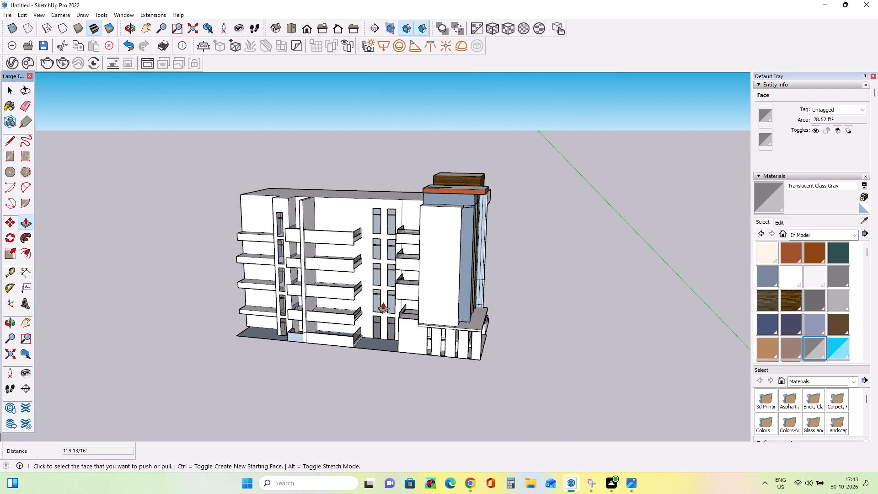
{"action": "middle_click_drag", "start_coordinate": [384, 303], "coordinate": [393, 292]}
{"action": "scroll", "coordinate": [270, 275], "scroll_direction": "up", "scroll_amount": 3}
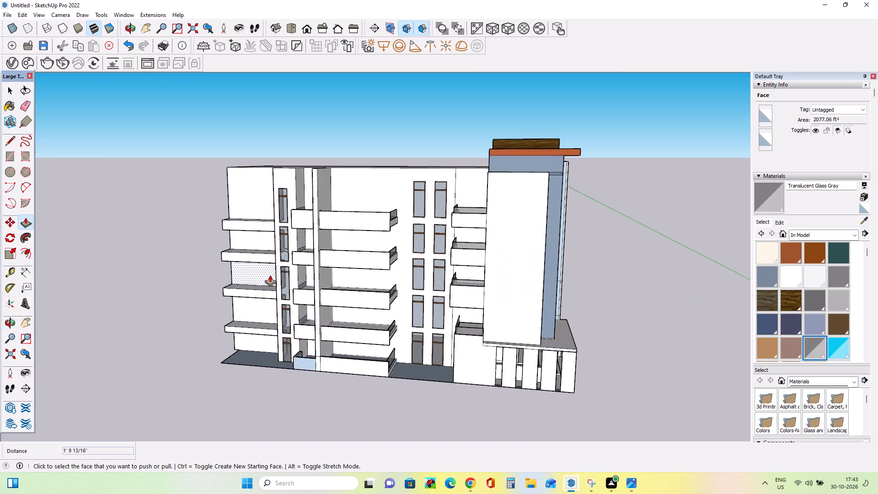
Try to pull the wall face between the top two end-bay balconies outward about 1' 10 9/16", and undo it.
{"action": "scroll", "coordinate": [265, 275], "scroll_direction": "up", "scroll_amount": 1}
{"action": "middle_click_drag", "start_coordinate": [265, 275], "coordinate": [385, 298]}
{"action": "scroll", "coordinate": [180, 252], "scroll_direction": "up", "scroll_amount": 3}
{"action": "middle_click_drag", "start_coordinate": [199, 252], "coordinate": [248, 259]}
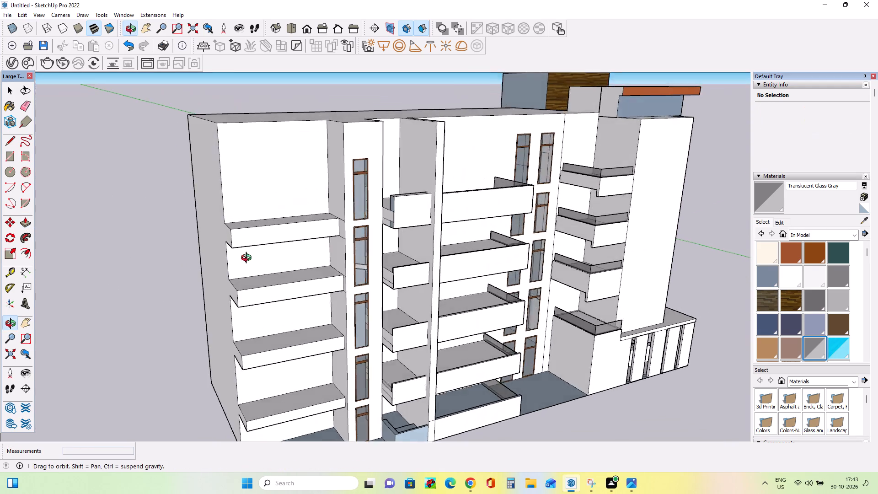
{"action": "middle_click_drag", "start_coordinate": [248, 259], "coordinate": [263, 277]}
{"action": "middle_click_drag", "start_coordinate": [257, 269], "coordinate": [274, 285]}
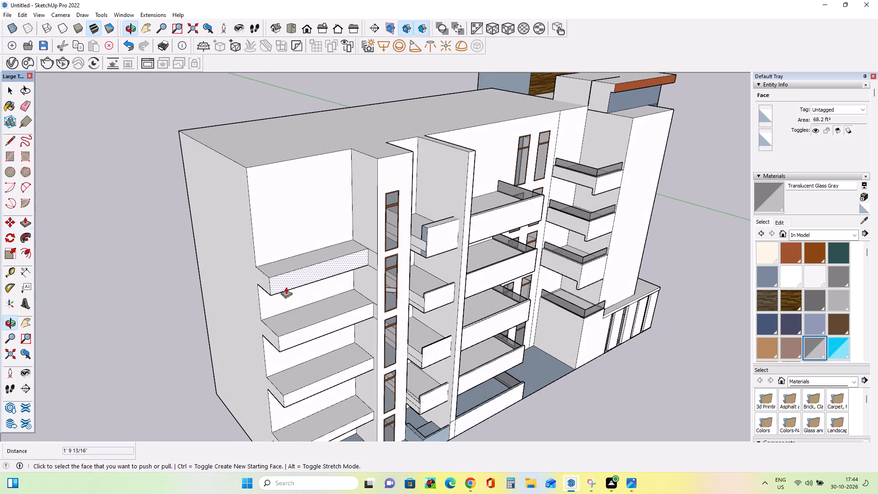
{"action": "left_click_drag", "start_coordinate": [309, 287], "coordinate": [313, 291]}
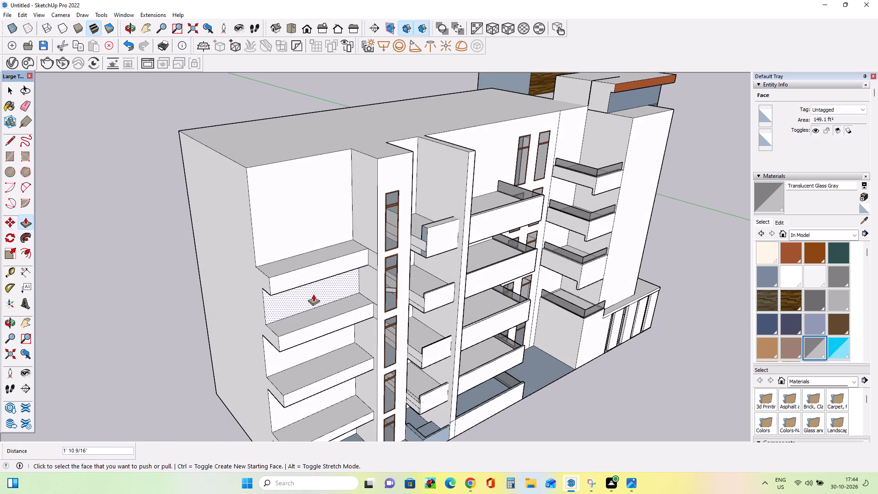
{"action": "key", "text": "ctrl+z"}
Pull the fronts of the four end-bay balconies slightly outward, the second about 9 9/16" and the lowest about 10 13/16".
{"action": "left_click_drag", "start_coordinate": [305, 270], "coordinate": [312, 276]}
{"action": "middle_click_drag", "start_coordinate": [310, 299], "coordinate": [318, 292]}
{"action": "scroll", "coordinate": [327, 319], "scroll_direction": "up", "scroll_amount": 3}
{"action": "left_click_drag", "start_coordinate": [331, 319], "coordinate": [333, 320]}
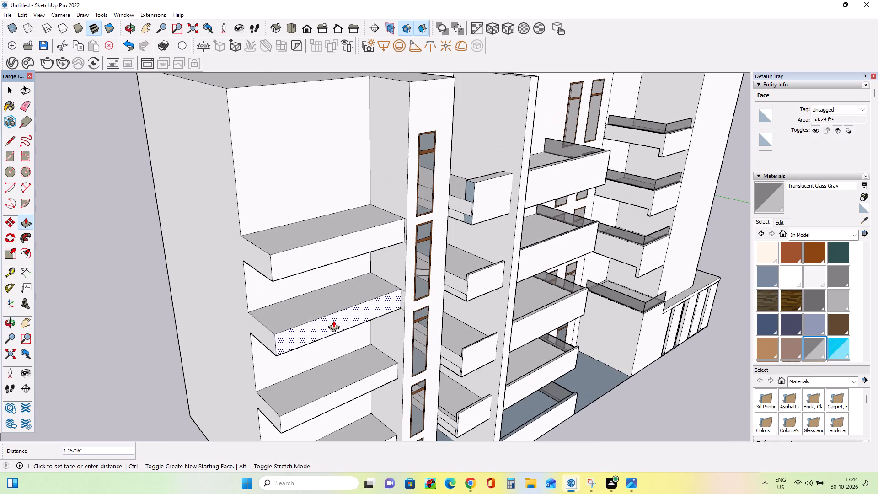
{"action": "left_click_drag", "start_coordinate": [333, 320], "coordinate": [335, 321]}
{"action": "middle_click_drag", "start_coordinate": [374, 336], "coordinate": [361, 268]}
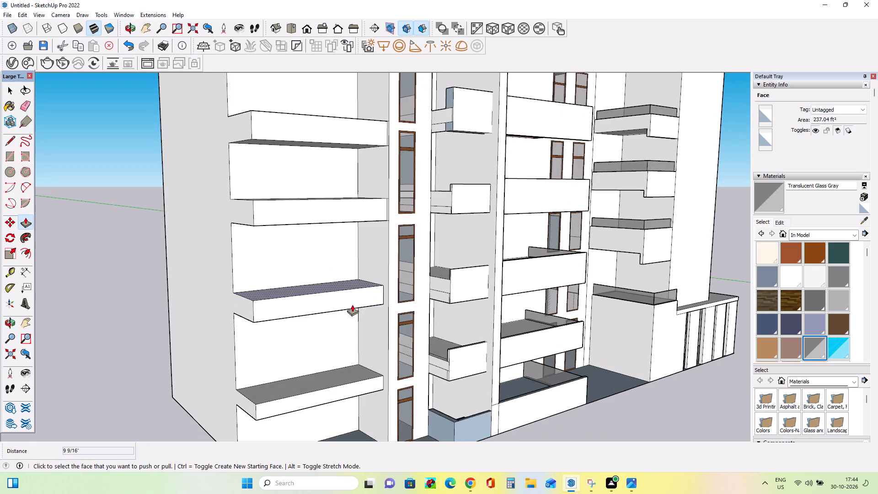
{"action": "left_click", "coordinate": [352, 301]}
{"action": "left_click", "coordinate": [374, 382]}
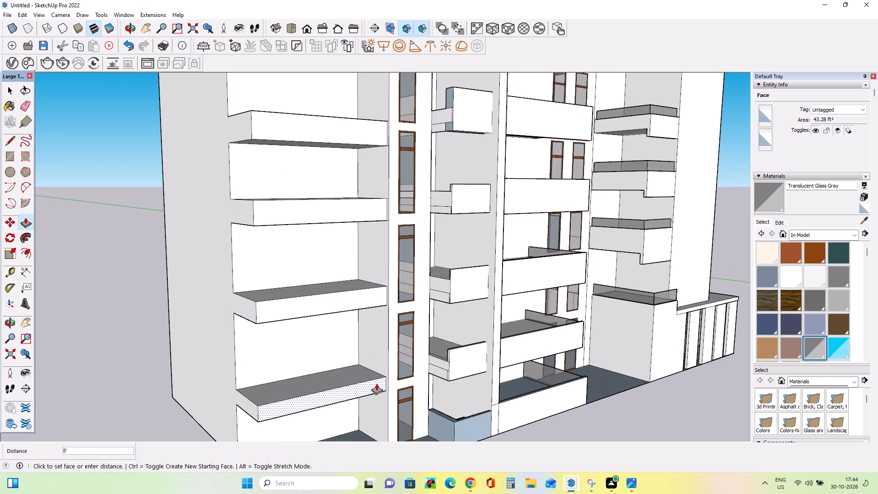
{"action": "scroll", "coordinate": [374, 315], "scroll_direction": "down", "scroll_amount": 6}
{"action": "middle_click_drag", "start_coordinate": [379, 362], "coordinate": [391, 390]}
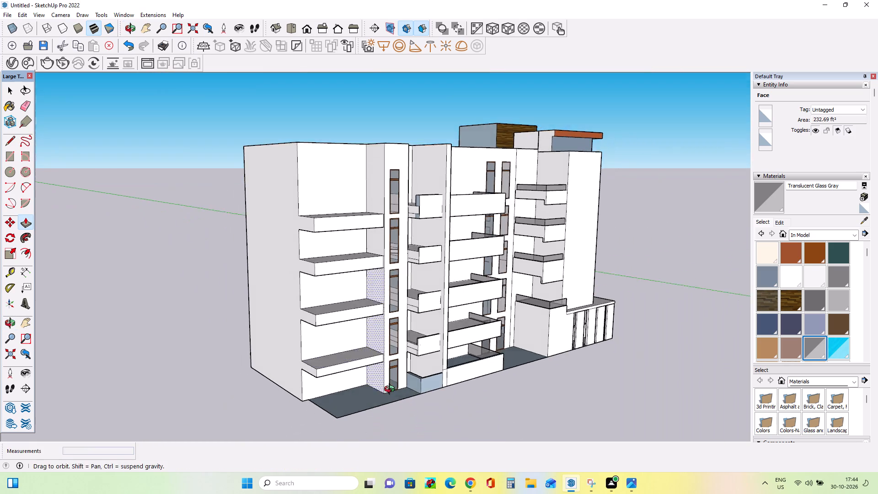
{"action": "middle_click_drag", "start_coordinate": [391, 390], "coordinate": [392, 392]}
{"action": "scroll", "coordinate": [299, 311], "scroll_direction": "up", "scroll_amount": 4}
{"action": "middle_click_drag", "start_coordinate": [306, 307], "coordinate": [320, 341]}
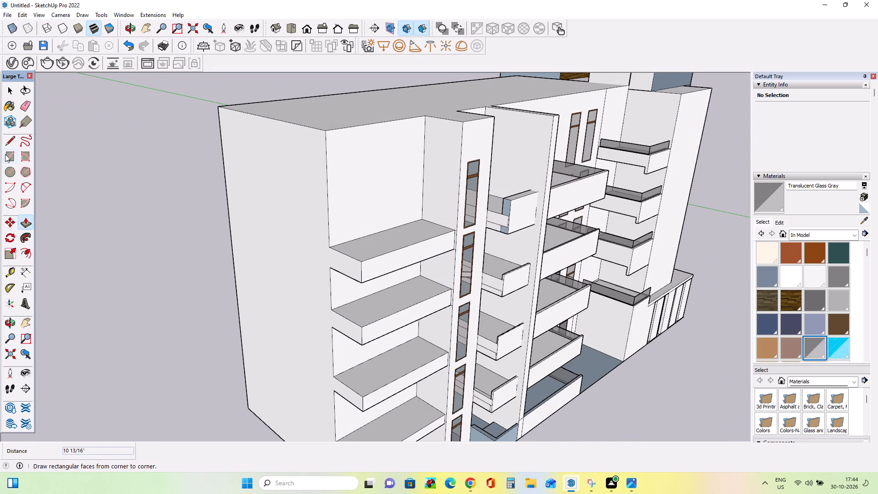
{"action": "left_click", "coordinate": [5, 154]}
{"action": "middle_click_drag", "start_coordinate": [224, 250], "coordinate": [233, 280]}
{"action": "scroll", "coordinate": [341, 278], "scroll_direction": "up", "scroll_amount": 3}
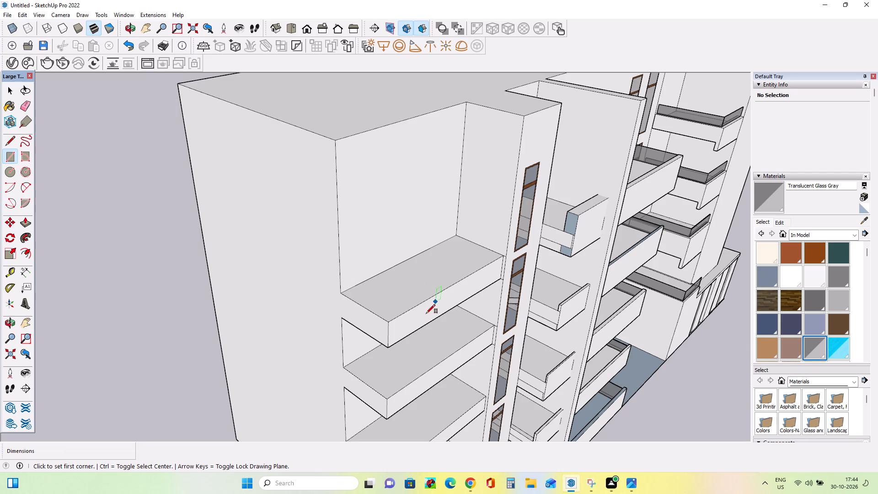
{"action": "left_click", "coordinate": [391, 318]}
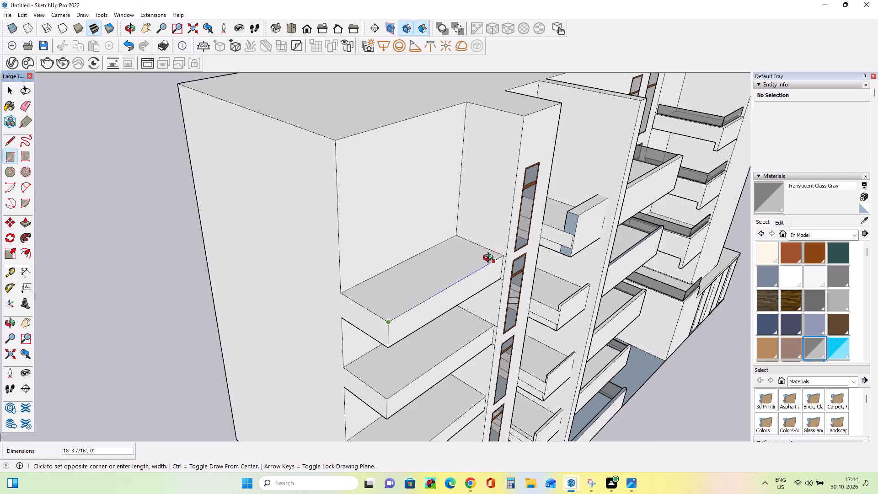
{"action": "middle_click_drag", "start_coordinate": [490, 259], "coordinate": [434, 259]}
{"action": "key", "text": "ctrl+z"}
Pull the top two end-bay balcony fronts out towards the neighbouring balconies' front line, the second about 5' 1 1/16".
{"action": "middle_click_drag", "start_coordinate": [433, 268], "coordinate": [427, 209]}
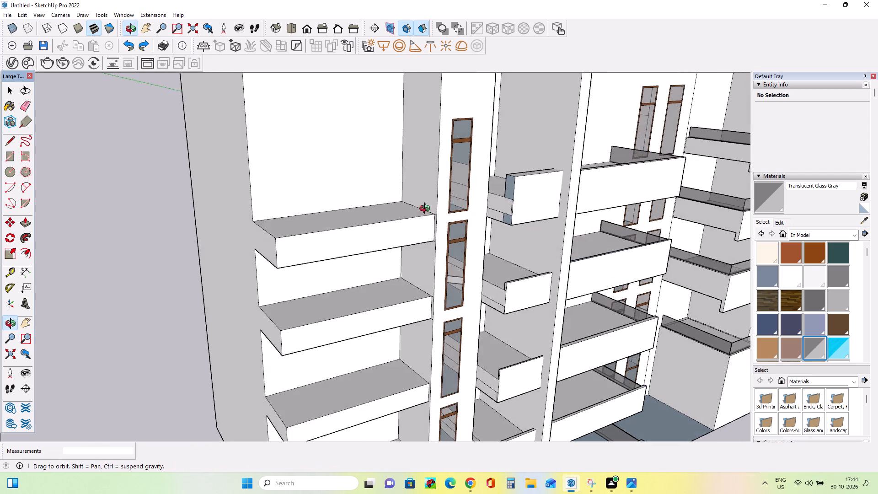
{"action": "middle_click_drag", "start_coordinate": [427, 209], "coordinate": [427, 209]}
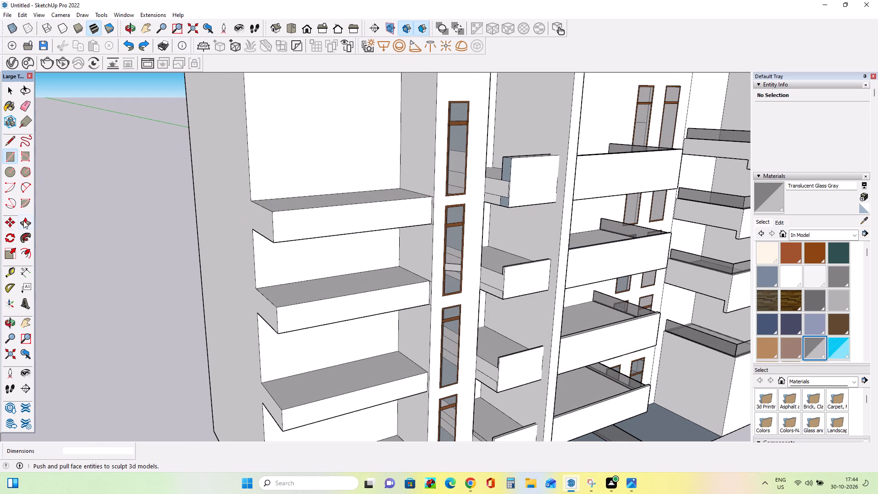
{"action": "left_click_drag", "start_coordinate": [23, 220], "coordinate": [28, 220]}
{"action": "left_click_drag", "start_coordinate": [379, 216], "coordinate": [502, 182]}
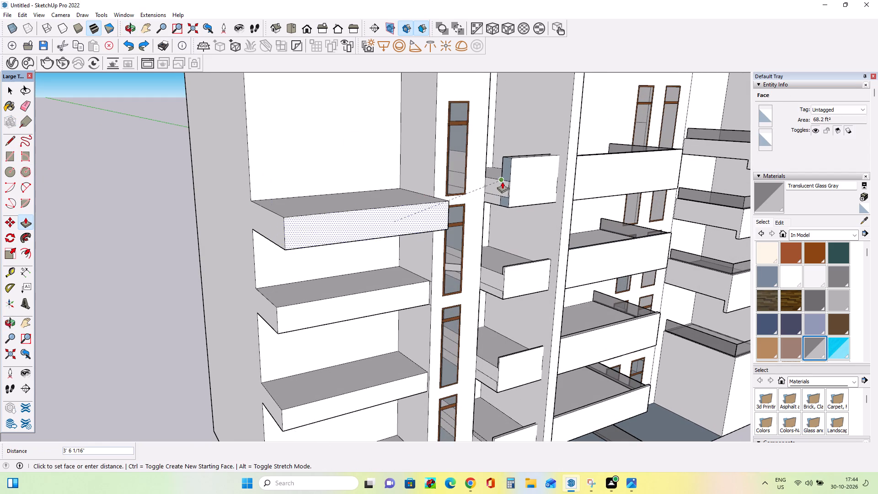
{"action": "left_click_drag", "start_coordinate": [502, 182], "coordinate": [503, 182]}
{"action": "middle_click_drag", "start_coordinate": [375, 232], "coordinate": [225, 231]}
{"action": "left_click_drag", "start_coordinate": [264, 285], "coordinate": [340, 294]}
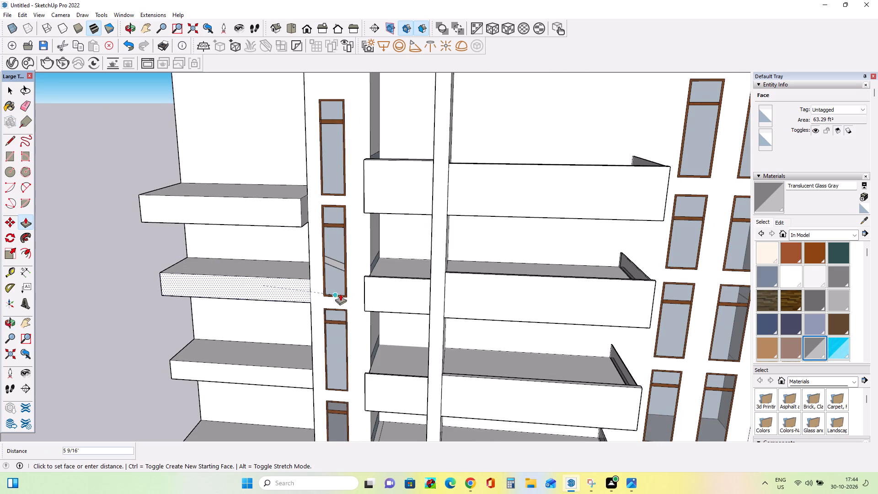
{"action": "left_click_drag", "start_coordinate": [340, 294], "coordinate": [384, 294]}
Pull the third end-bay balcony's front outward in two goes to match the upper two, finishing with about 4' 7 1/2".
{"action": "middle_click_drag", "start_coordinate": [308, 205], "coordinate": [340, 166]}
{"action": "scroll", "coordinate": [340, 166], "scroll_direction": "down", "scroll_amount": 4}
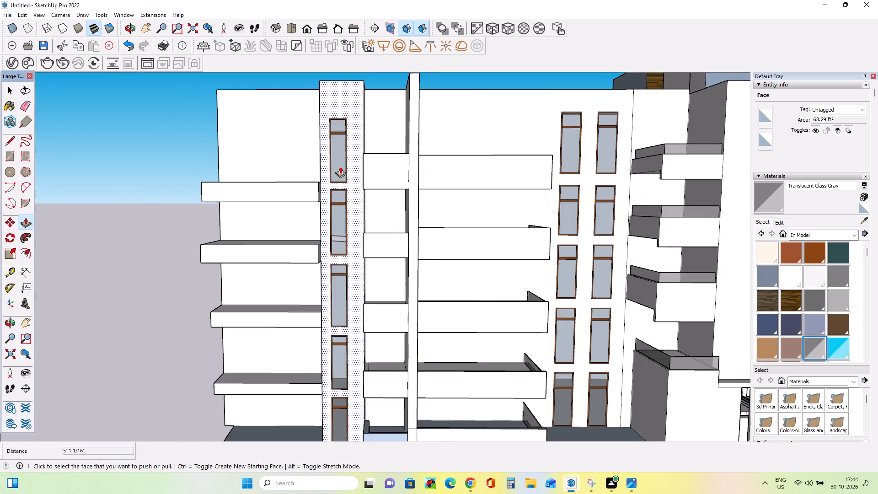
{"action": "scroll", "coordinate": [340, 166], "scroll_direction": "down", "scroll_amount": 4}
{"action": "middle_click_drag", "start_coordinate": [347, 264], "coordinate": [351, 275]}
{"action": "left_click_drag", "start_coordinate": [321, 276], "coordinate": [359, 282]}
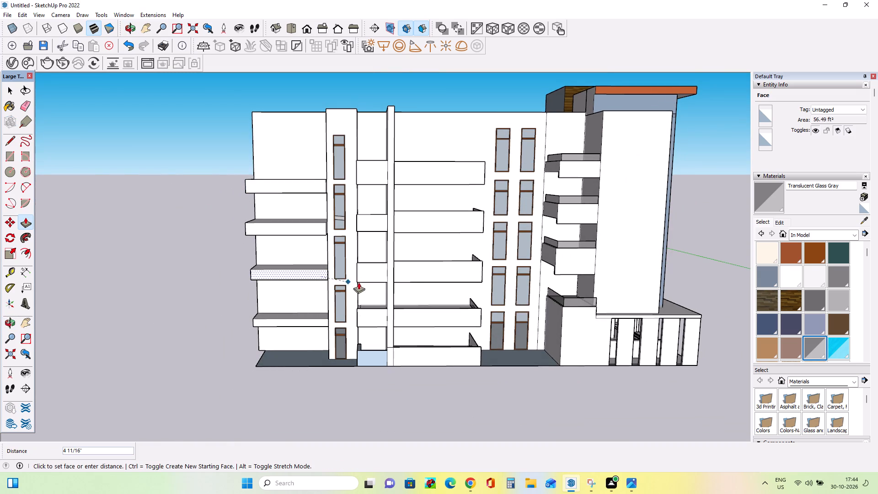
{"action": "left_click_drag", "start_coordinate": [359, 282], "coordinate": [364, 273]}
{"action": "middle_click_drag", "start_coordinate": [335, 283], "coordinate": [308, 299]}
{"action": "left_click_drag", "start_coordinate": [310, 276], "coordinate": [318, 278]}
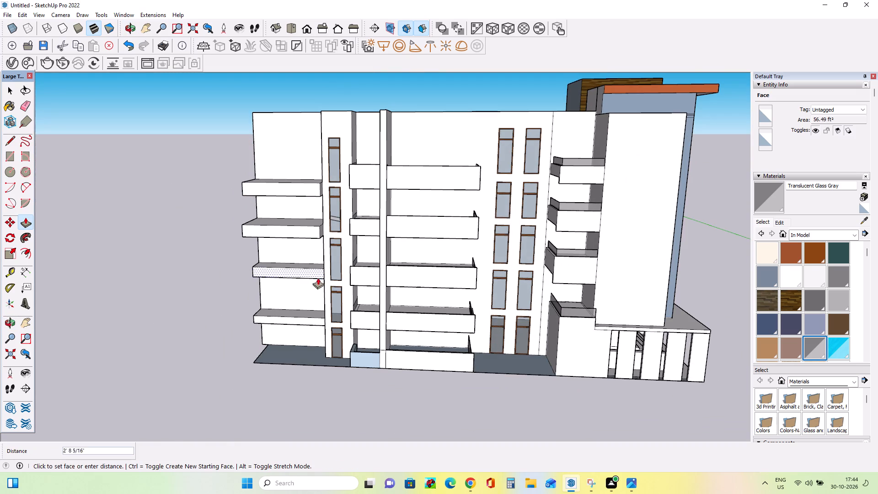
{"action": "left_click_drag", "start_coordinate": [318, 278], "coordinate": [353, 274]}
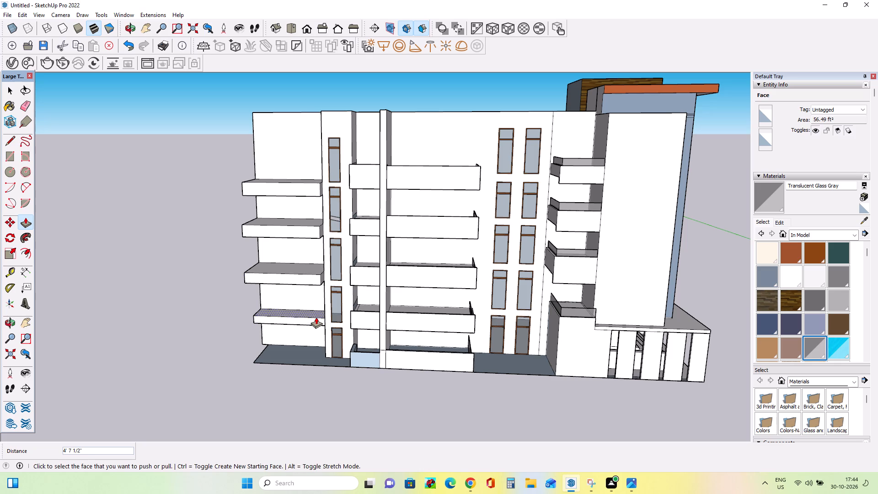
Pull the lowest end-bay balcony's front outward about 1' 3 1/8" and a further 4' 7 1/2".
{"action": "left_click_drag", "start_coordinate": [317, 321], "coordinate": [361, 326]}
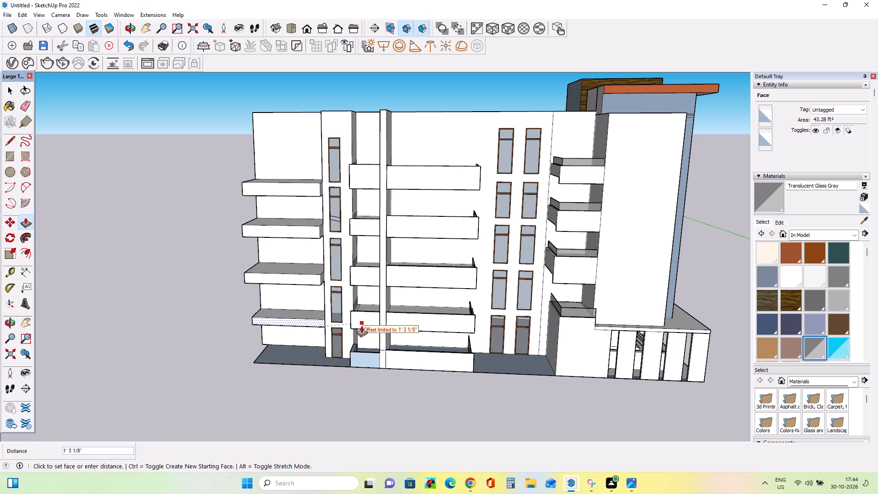
{"action": "left_click_drag", "start_coordinate": [361, 326], "coordinate": [356, 321]}
{"action": "middle_click_drag", "start_coordinate": [289, 331], "coordinate": [209, 335]}
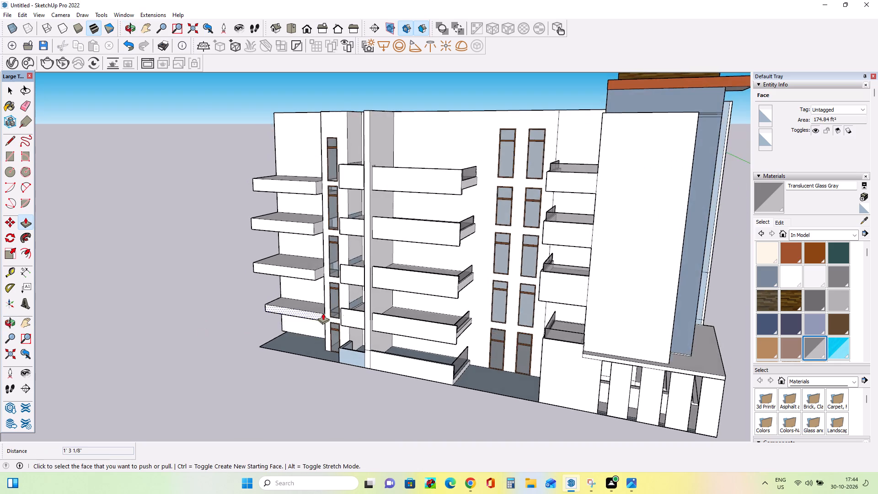
{"action": "scroll", "coordinate": [323, 313], "scroll_direction": "up", "scroll_amount": 7}
{"action": "left_click_drag", "start_coordinate": [322, 317], "coordinate": [374, 334]}
Draw a rectangular strip about 20' 2 3/4" by 1' 6 9/16" along the front edge of the top end-bay balcony's floor.
{"action": "middle_click_drag", "start_coordinate": [272, 322], "coordinate": [380, 313]}
{"action": "scroll", "coordinate": [380, 313], "scroll_direction": "down", "scroll_amount": 11}
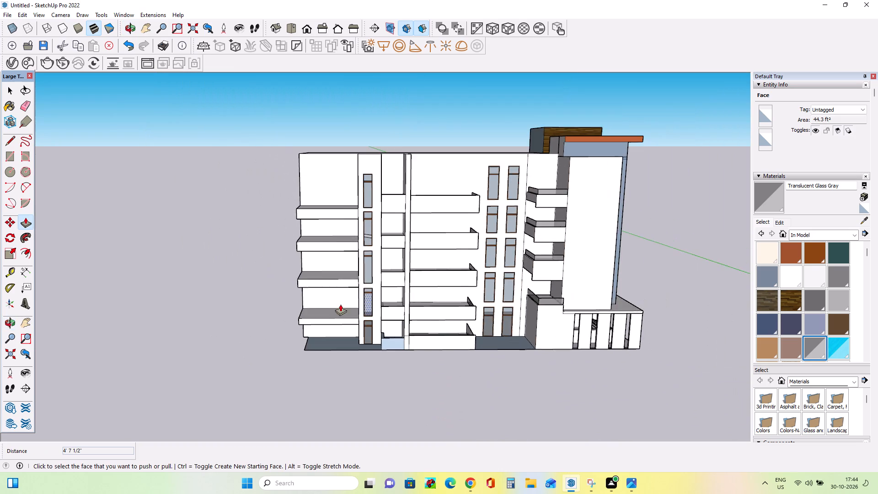
{"action": "middle_click_drag", "start_coordinate": [341, 306], "coordinate": [365, 340]}
{"action": "scroll", "coordinate": [315, 204], "scroll_direction": "up", "scroll_amount": 5}
{"action": "middle_click_drag", "start_coordinate": [316, 218], "coordinate": [338, 257]}
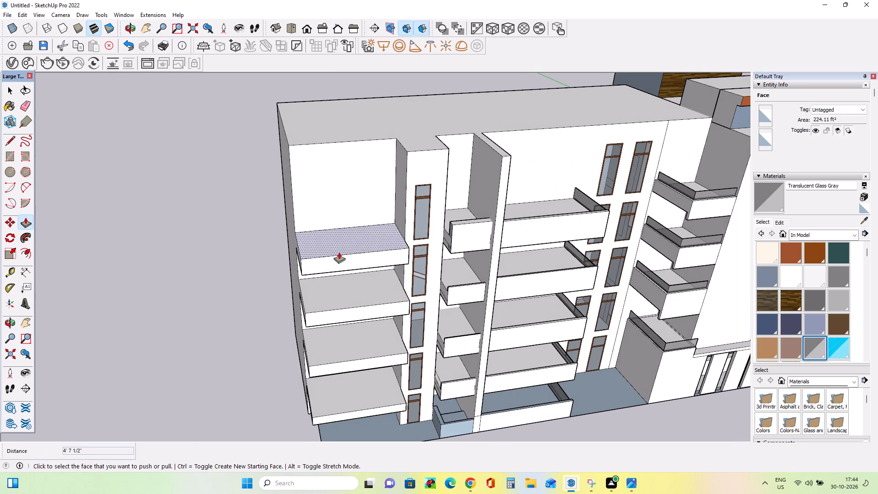
{"action": "left_click", "coordinate": [11, 153]}
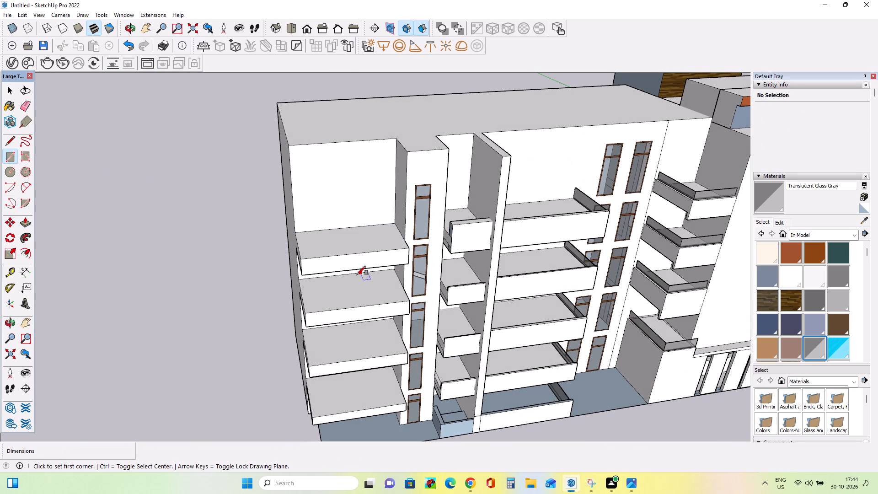
{"action": "scroll", "coordinate": [357, 275], "scroll_direction": "up", "scroll_amount": 5}
{"action": "middle_click_drag", "start_coordinate": [293, 276], "coordinate": [299, 304]}
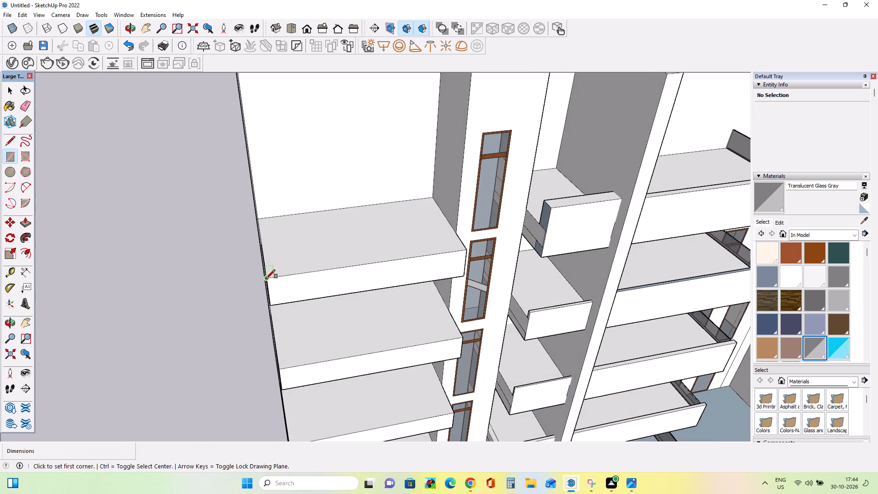
{"action": "left_click", "coordinate": [266, 279]}
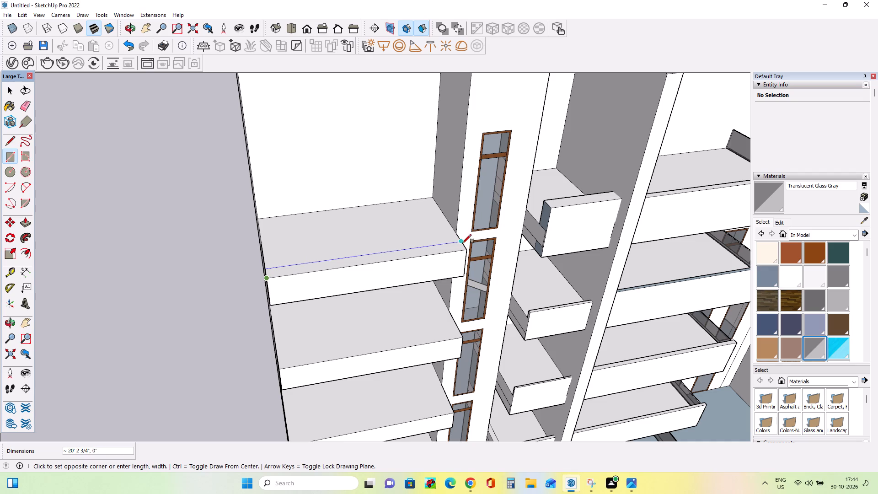
{"action": "scroll", "coordinate": [462, 243], "scroll_direction": "up", "scroll_amount": 3}
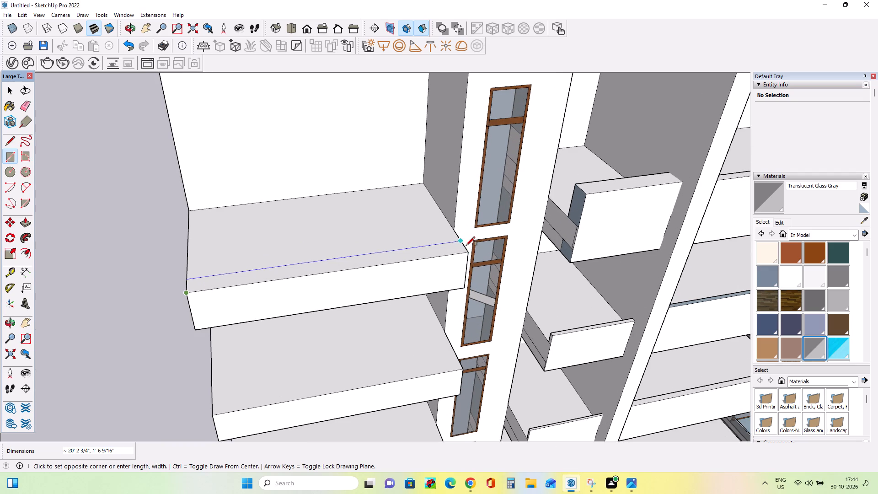
{"action": "left_click", "coordinate": [466, 246]}
{"action": "middle_click_drag", "start_coordinate": [335, 287], "coordinate": [344, 286]}
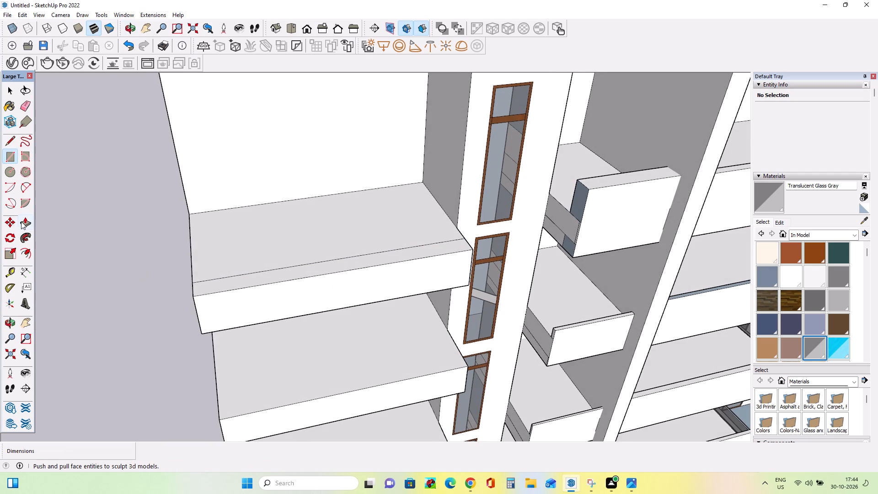
Raise the front strip into a parapet and thin it by pushing its inner face back about 10 7/8".
{"action": "left_click", "coordinate": [21, 221]}
{"action": "left_click_drag", "start_coordinate": [252, 281], "coordinate": [252, 259]}
{"action": "middle_click_drag", "start_coordinate": [159, 304], "coordinate": [468, 242]}
{"action": "left_click_drag", "start_coordinate": [522, 208], "coordinate": [531, 207]}
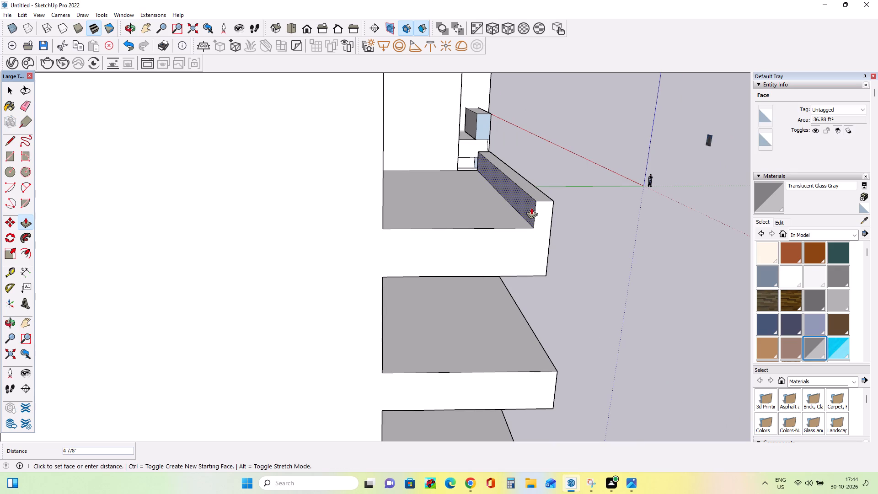
{"action": "left_click_drag", "start_coordinate": [531, 207], "coordinate": [535, 207]}
Draw a rectangular strip about 20' 2 3/4" by 3' 1 1/8" along the front edge of the top end-bay balcony's underside.
{"action": "middle_click_drag", "start_coordinate": [551, 259], "coordinate": [340, 194]}
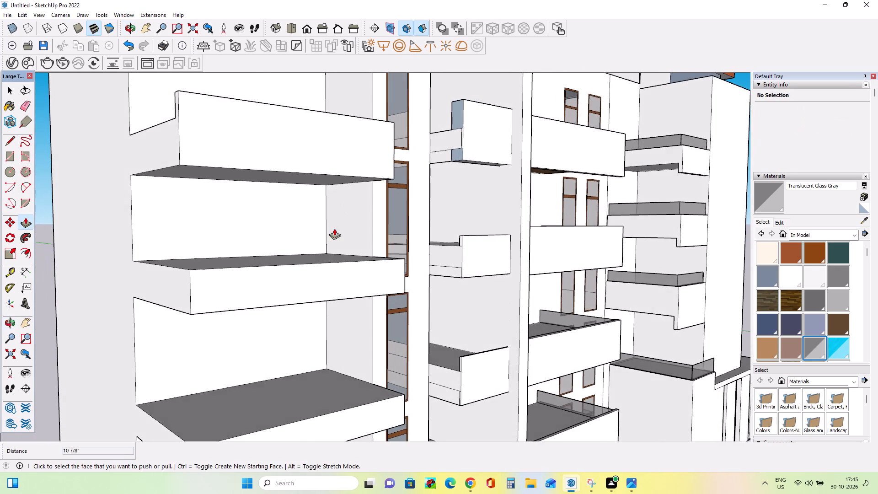
{"action": "middle_click_drag", "start_coordinate": [324, 237], "coordinate": [333, 205]}
{"action": "scroll", "coordinate": [267, 281], "scroll_direction": "down", "scroll_amount": 3}
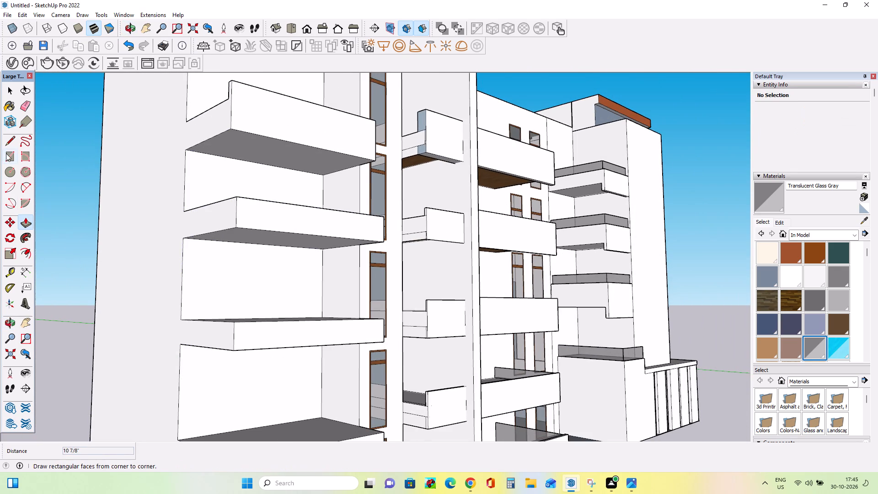
{"action": "left_click", "coordinate": [10, 156]}
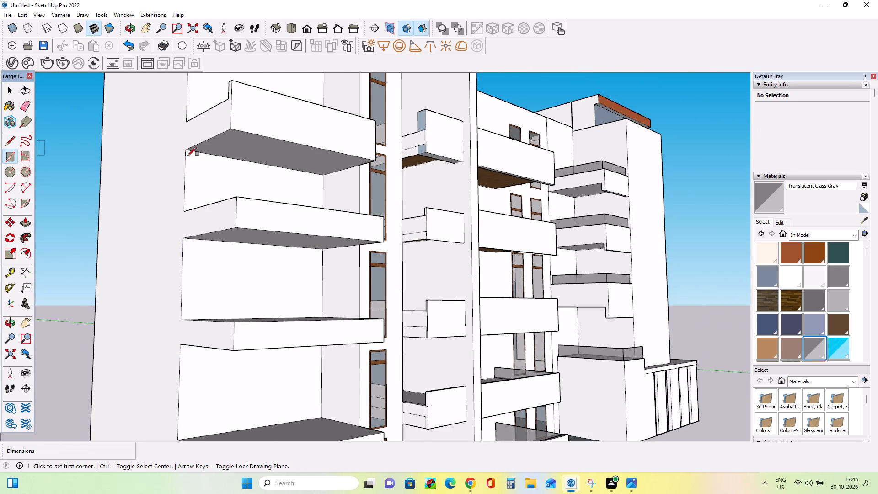
{"action": "left_click", "coordinate": [230, 131]}
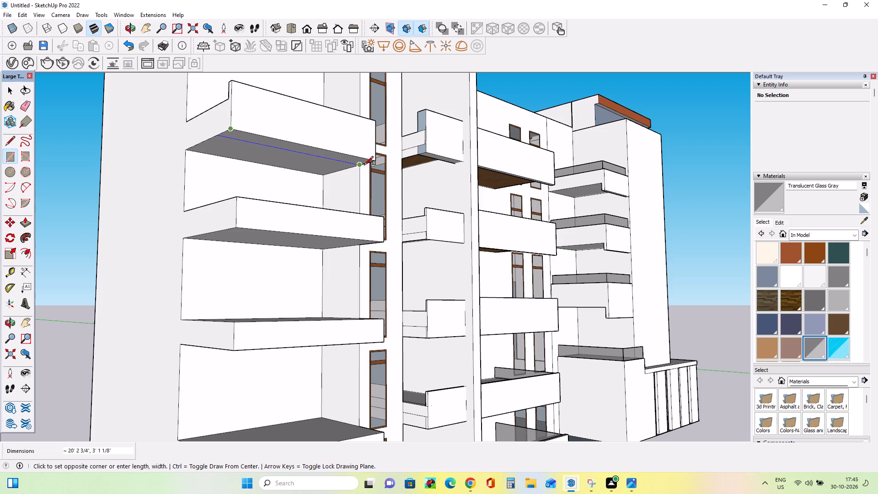
{"action": "left_click", "coordinate": [364, 165]}
Extend the underside strip downward about 1' 1 1/2" and thin it by pushing its inner face back about 2' 1 1/4".
{"action": "middle_click", "coordinate": [351, 206]}
{"action": "left_click", "coordinate": [27, 221]}
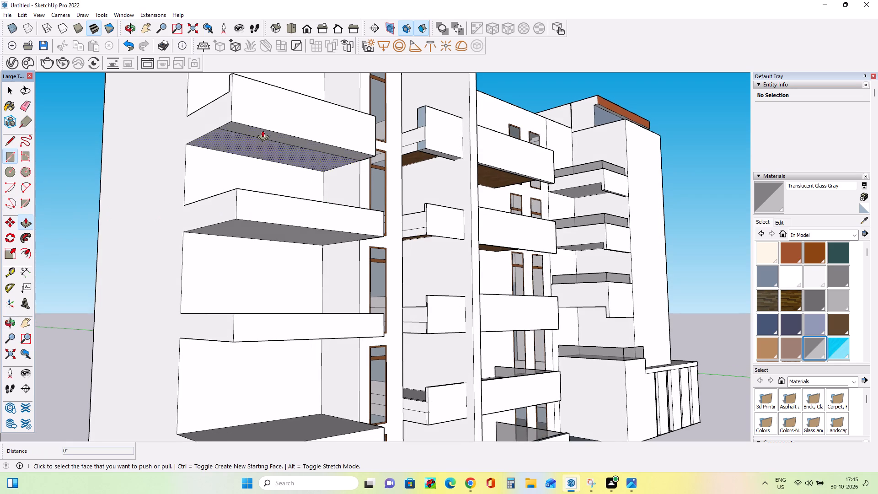
{"action": "left_click_drag", "start_coordinate": [262, 131], "coordinate": [264, 141]}
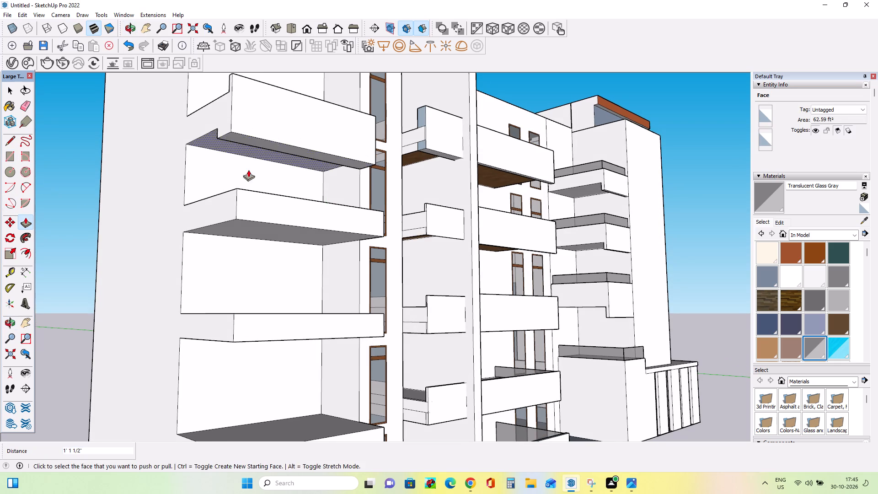
{"action": "middle_click_drag", "start_coordinate": [251, 170], "coordinate": [412, 182]}
{"action": "scroll", "coordinate": [566, 164], "scroll_direction": "up", "scroll_amount": 2}
{"action": "left_click_drag", "start_coordinate": [568, 164], "coordinate": [582, 170]}
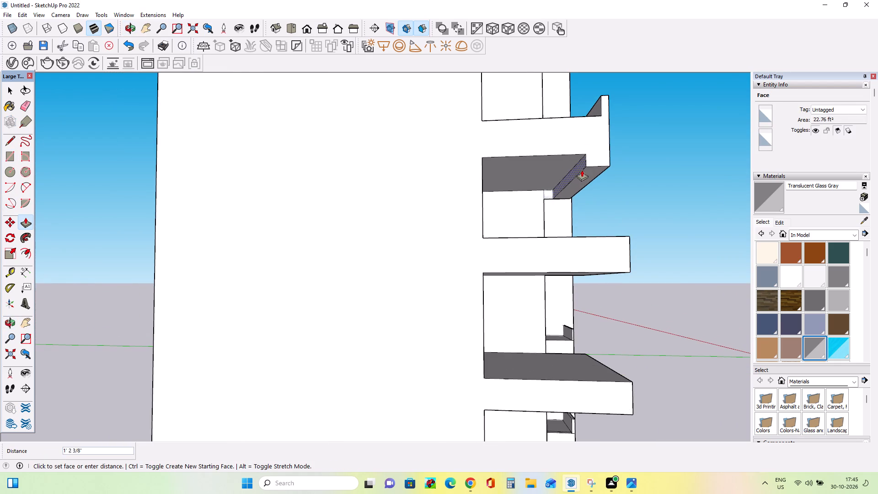
{"action": "left_click_drag", "start_coordinate": [582, 170], "coordinate": [592, 174]}
Erase the stray edge beside the lowered front strip, beneath the top end-bay balcony's side.
{"action": "middle_click_drag", "start_coordinate": [614, 209], "coordinate": [321, 222]}
{"action": "scroll", "coordinate": [381, 207], "scroll_direction": "down", "scroll_amount": 3}
{"action": "middle_click_drag", "start_coordinate": [379, 209], "coordinate": [300, 230]}
{"action": "middle_click_drag", "start_coordinate": [336, 220], "coordinate": [358, 220]}
{"action": "scroll", "coordinate": [370, 207], "scroll_direction": "down", "scroll_amount": 12}
{"action": "middle_click_drag", "start_coordinate": [431, 235], "coordinate": [260, 267]}
{"action": "scroll", "coordinate": [345, 208], "scroll_direction": "up", "scroll_amount": 11}
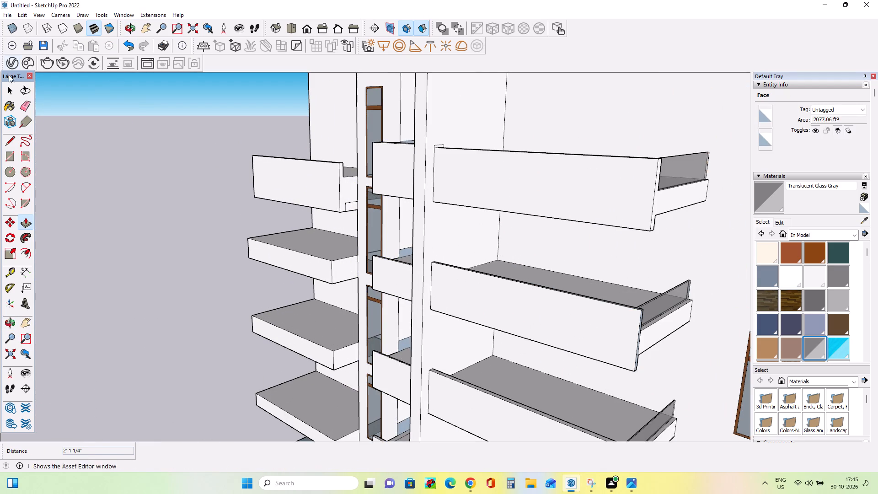
{"action": "left_click", "coordinate": [26, 109]}
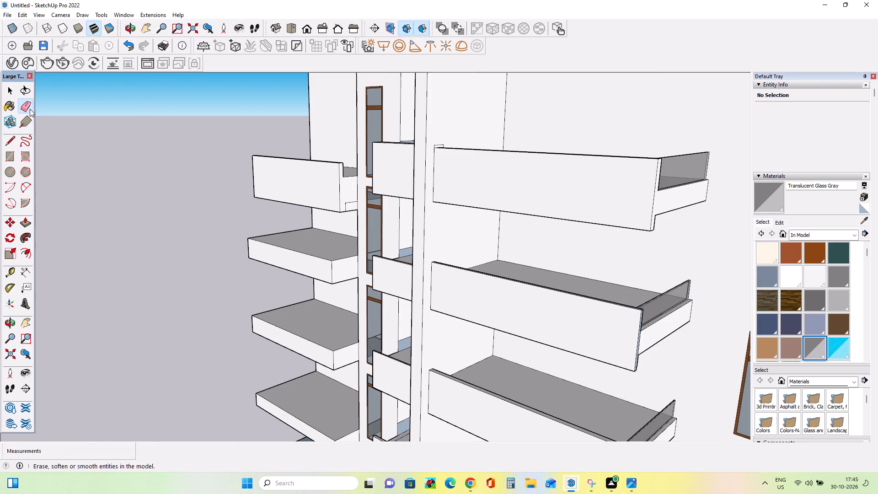
{"action": "left_click", "coordinate": [354, 210]}
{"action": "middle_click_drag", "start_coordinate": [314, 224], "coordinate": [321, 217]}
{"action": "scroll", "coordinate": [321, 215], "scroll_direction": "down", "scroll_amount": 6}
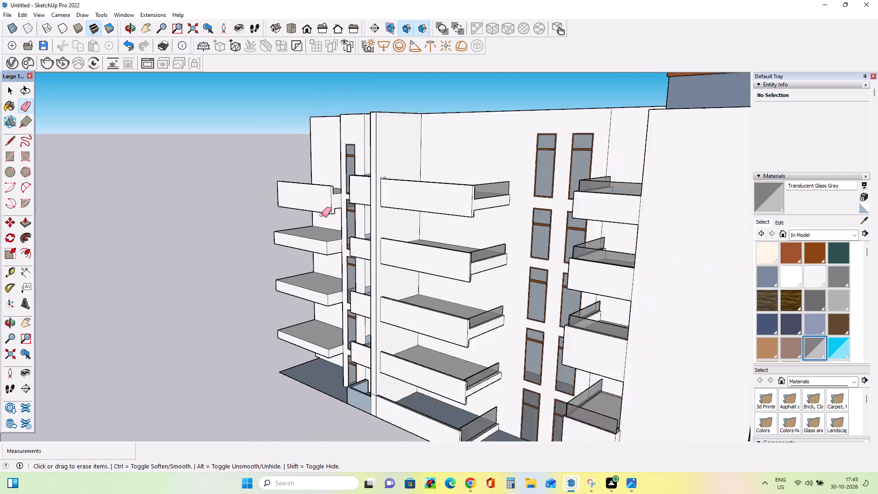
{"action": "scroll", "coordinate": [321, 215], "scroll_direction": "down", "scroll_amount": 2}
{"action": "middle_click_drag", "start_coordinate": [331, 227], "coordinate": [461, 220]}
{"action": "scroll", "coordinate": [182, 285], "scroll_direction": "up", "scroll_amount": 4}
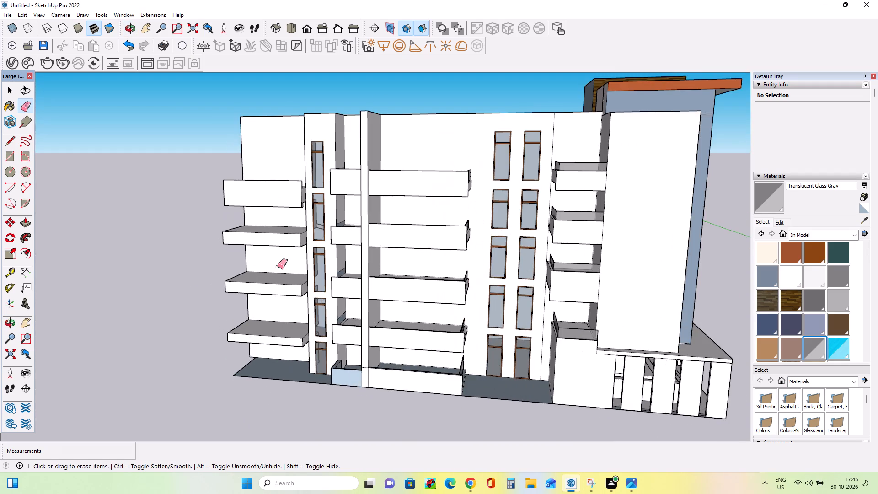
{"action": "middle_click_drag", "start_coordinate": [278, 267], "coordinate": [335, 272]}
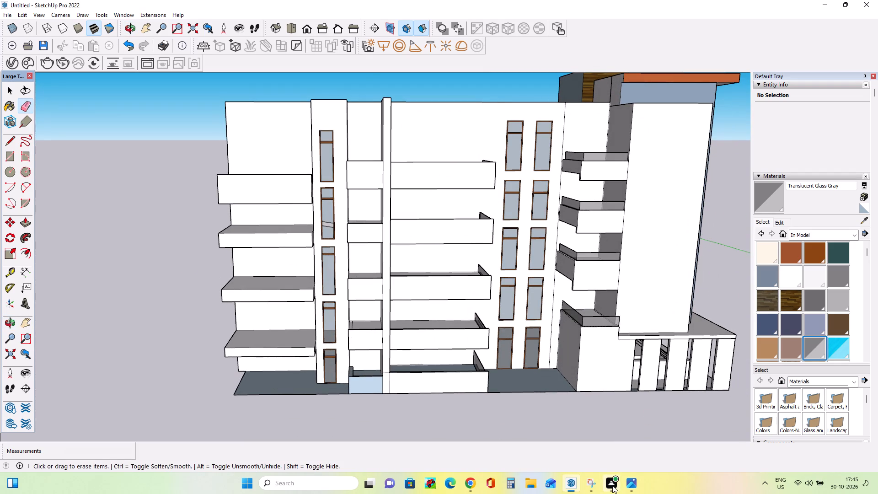
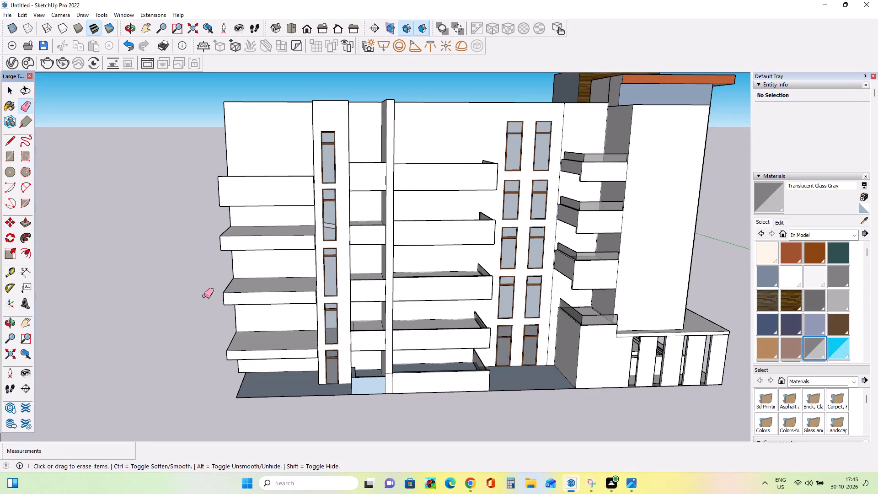
Draw rectangular strips about 20' 2 3/4" long along the front edges of the three lower end-bay balcony floors, the middle one about 2' 1/2" deep.
{"action": "middle_click", "coordinate": [246, 305]}
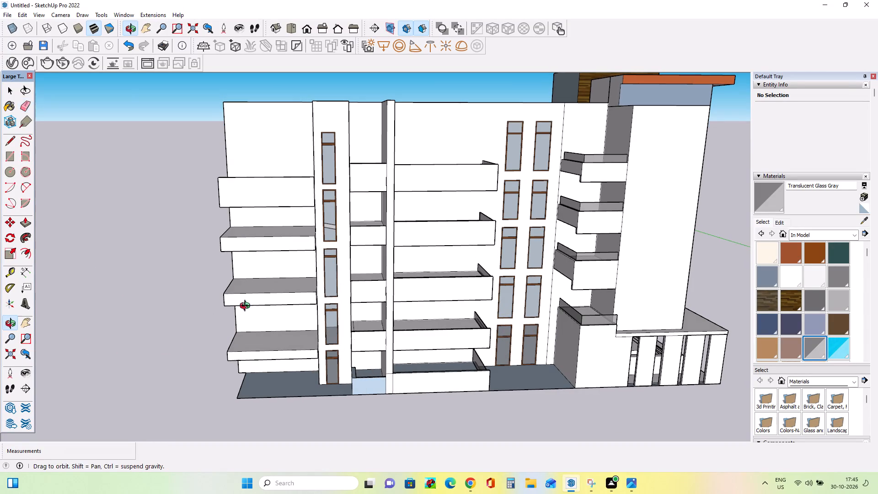
{"action": "left_click", "coordinate": [8, 156]}
{"action": "middle_click_drag", "start_coordinate": [339, 308], "coordinate": [359, 350]}
{"action": "scroll", "coordinate": [286, 257], "scroll_direction": "up", "scroll_amount": 2}
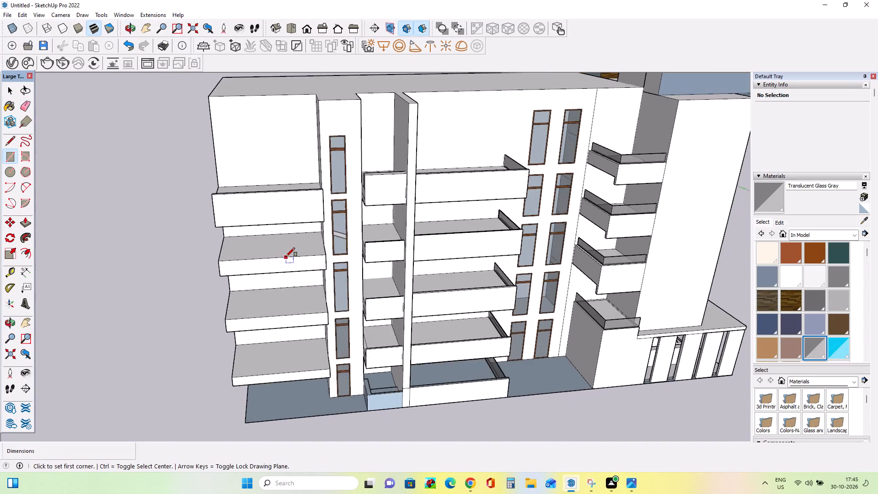
{"action": "scroll", "coordinate": [286, 257], "scroll_direction": "up", "scroll_amount": 4}
{"action": "left_click", "coordinate": [350, 253]}
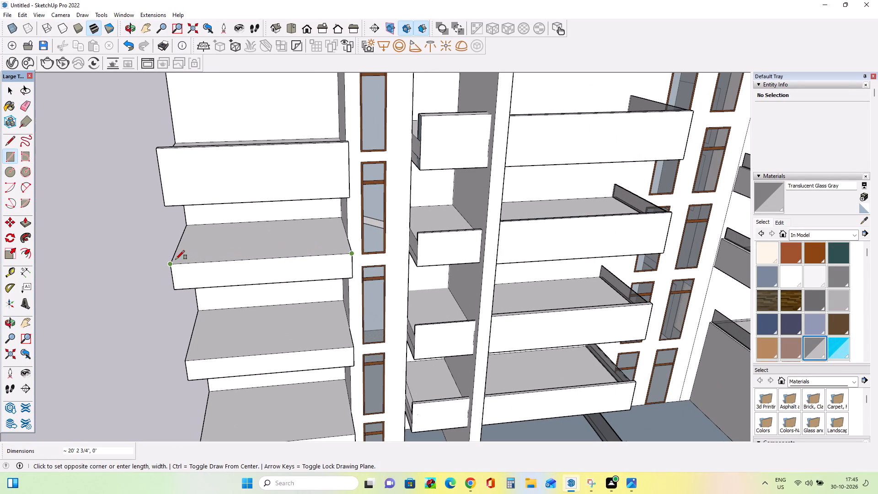
{"action": "left_click", "coordinate": [175, 257]}
{"action": "middle_click_drag", "start_coordinate": [305, 338], "coordinate": [303, 327]}
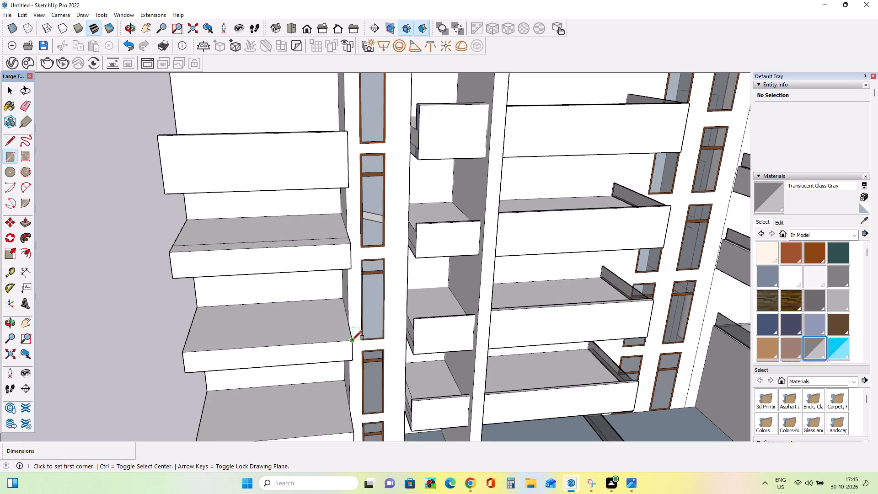
{"action": "left_click", "coordinate": [353, 340]}
{"action": "left_click", "coordinate": [185, 344]}
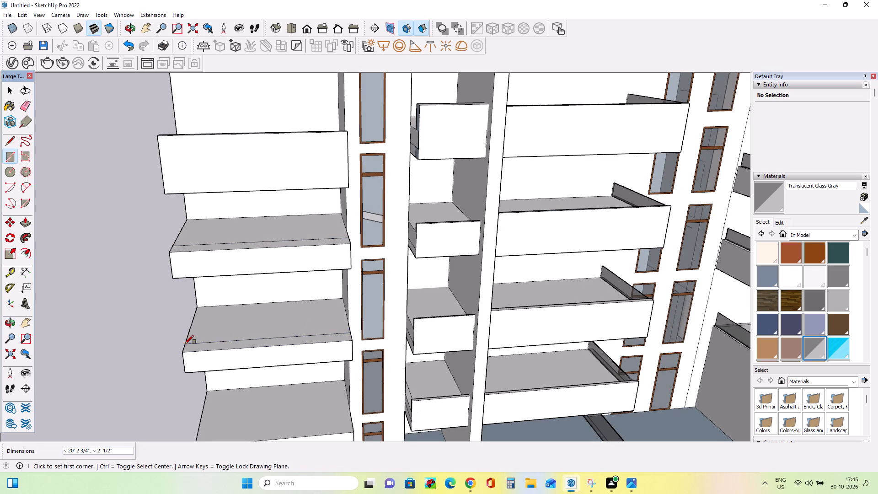
{"action": "scroll", "coordinate": [297, 340], "scroll_direction": "down", "scroll_amount": 6}
{"action": "scroll", "coordinate": [331, 388], "scroll_direction": "up", "scroll_amount": 7}
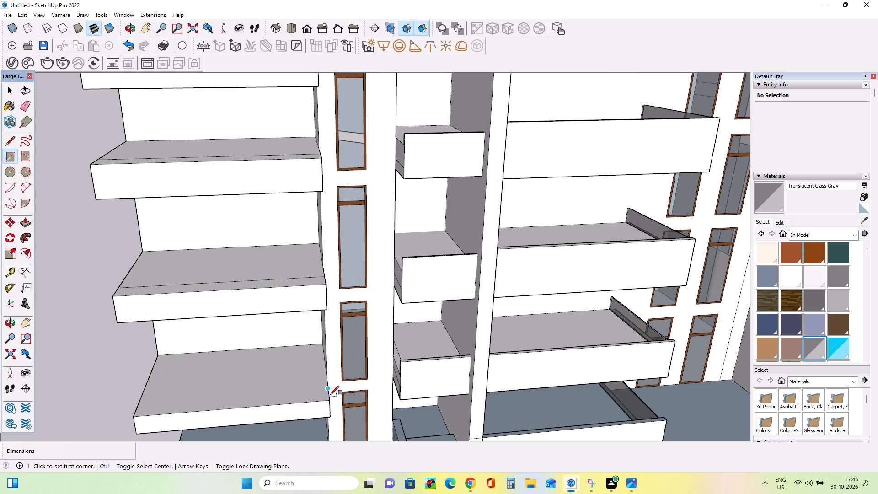
{"action": "left_click", "coordinate": [328, 397]}
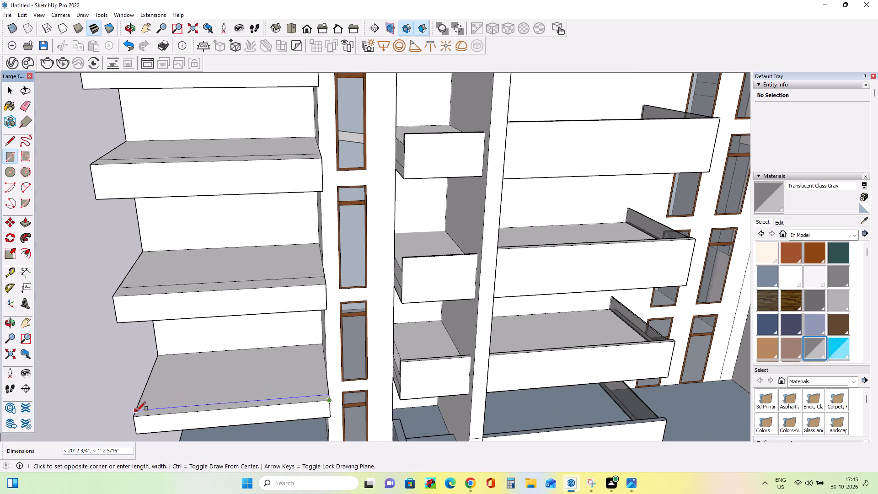
{"action": "left_click", "coordinate": [137, 411]}
Raise the front strip of the second end-bay balcony from the top into a parapet and thin it by pushing back its inner face.
{"action": "scroll", "coordinate": [247, 344], "scroll_direction": "down", "scroll_amount": 5}
{"action": "scroll", "coordinate": [256, 416], "scroll_direction": "up", "scroll_amount": 3}
{"action": "middle_click_drag", "start_coordinate": [262, 407], "coordinate": [273, 413]}
{"action": "left_click", "coordinate": [29, 223]}
{"action": "middle_click_drag", "start_coordinate": [248, 193], "coordinate": [258, 230]}
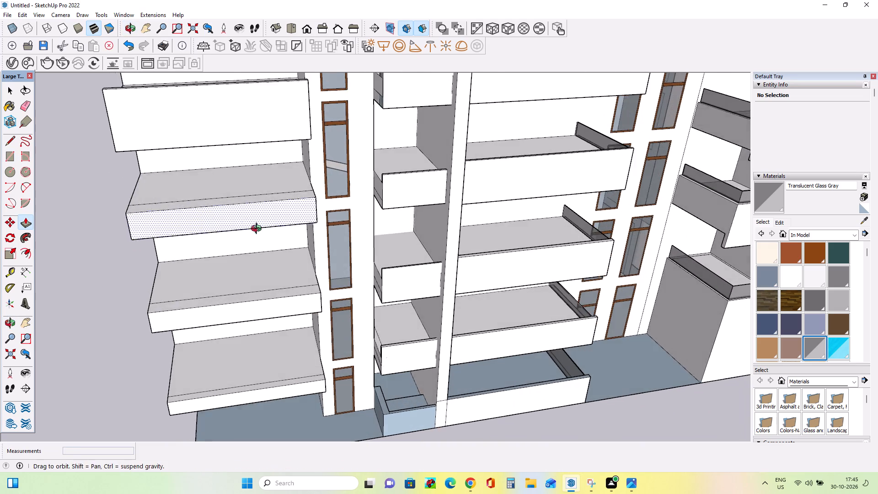
{"action": "middle_click_drag", "start_coordinate": [258, 230], "coordinate": [262, 241]}
{"action": "left_click_drag", "start_coordinate": [267, 222], "coordinate": [268, 202]}
{"action": "middle_click_drag", "start_coordinate": [195, 235], "coordinate": [319, 213]}
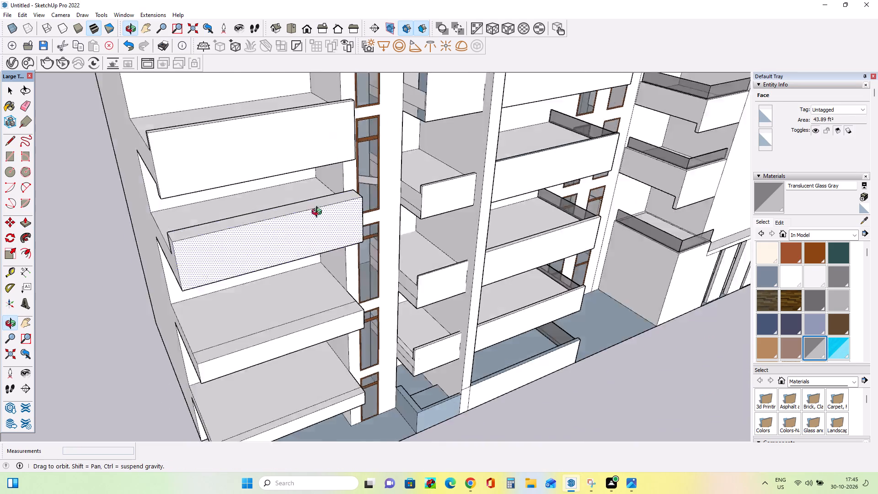
{"action": "middle_click_drag", "start_coordinate": [319, 213], "coordinate": [496, 194]}
{"action": "scroll", "coordinate": [497, 209], "scroll_direction": "up", "scroll_amount": 1}
{"action": "left_click_drag", "start_coordinate": [504, 206], "coordinate": [514, 206]}
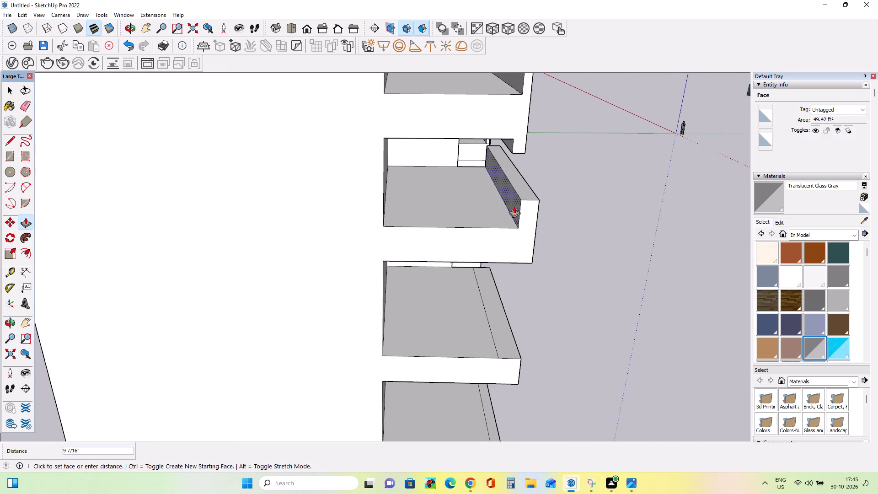
{"action": "left_click_drag", "start_coordinate": [514, 206], "coordinate": [519, 206]}
Lower the floor of the second end-bay balcony about 9 1/2" and that of the top end-bay balcony about 1' 4 3/16".
{"action": "left_click_drag", "start_coordinate": [509, 219], "coordinate": [510, 226]}
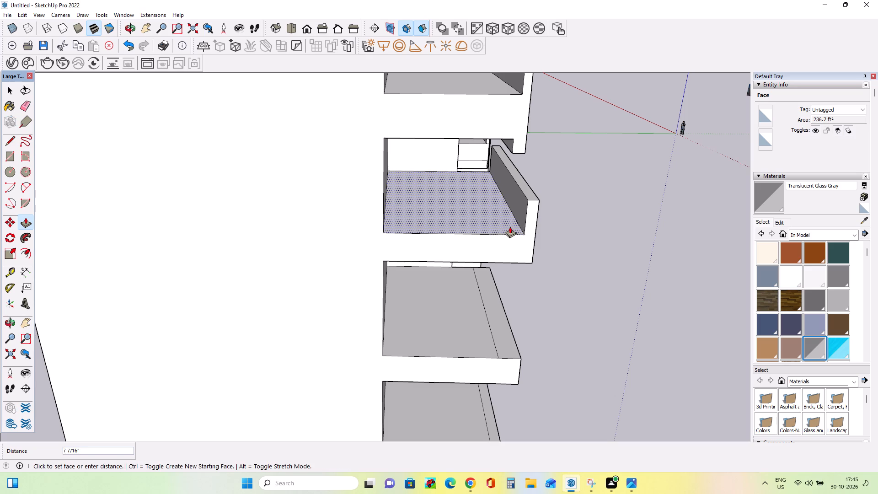
{"action": "left_click_drag", "start_coordinate": [510, 226], "coordinate": [509, 227]}
{"action": "middle_click_drag", "start_coordinate": [533, 246], "coordinate": [340, 215]}
{"action": "scroll", "coordinate": [316, 206], "scroll_direction": "down", "scroll_amount": 3}
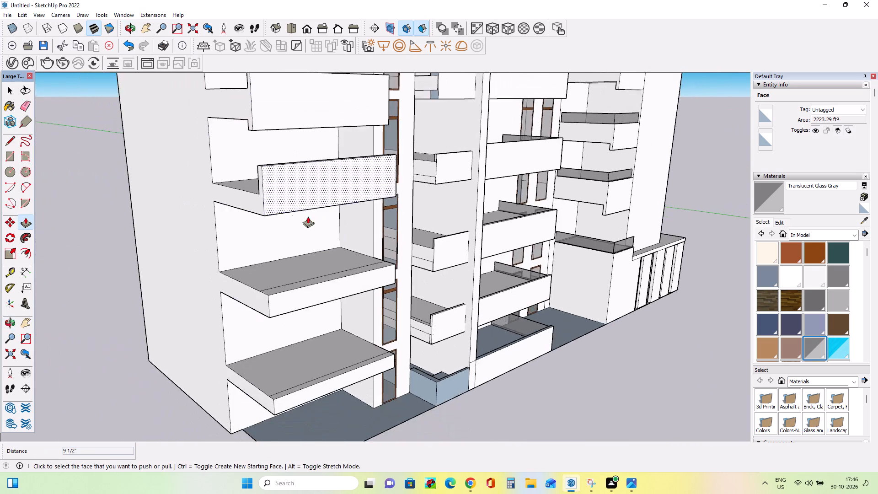
{"action": "middle_click_drag", "start_coordinate": [312, 219], "coordinate": [413, 243]}
{"action": "left_click_drag", "start_coordinate": [443, 138], "coordinate": [445, 150]}
Lower the floors of the top two long middle balconies, the second one by about 10 11/16".
{"action": "middle_click_drag", "start_coordinate": [500, 200], "coordinate": [101, 220]}
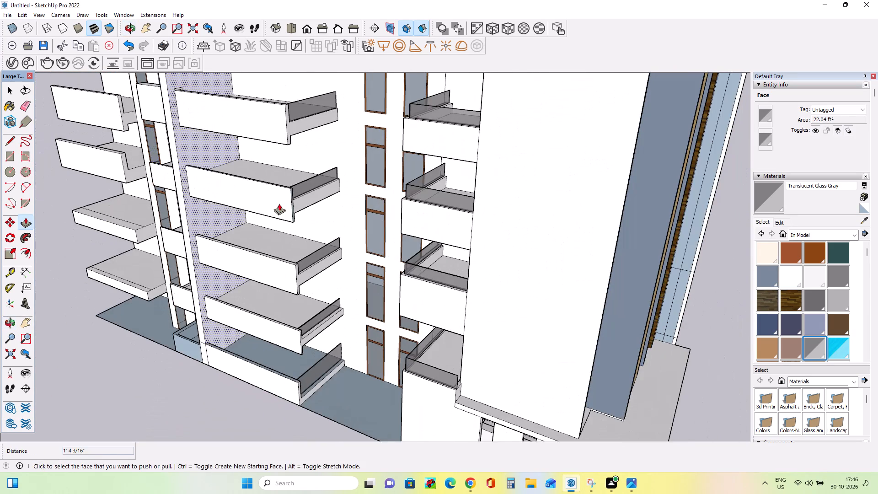
{"action": "middle_click_drag", "start_coordinate": [279, 204], "coordinate": [298, 231]}
{"action": "middle_click_drag", "start_coordinate": [283, 120], "coordinate": [314, 170]}
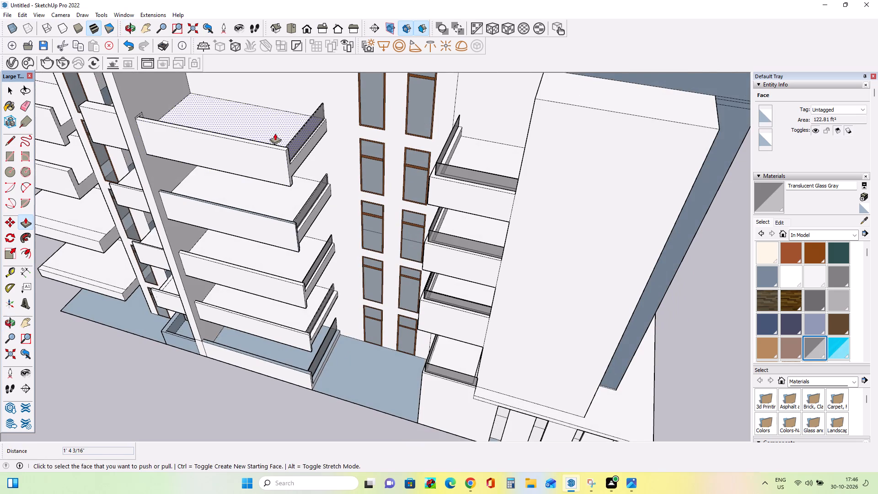
{"action": "left_click", "coordinate": [274, 130]}
{"action": "middle_click_drag", "start_coordinate": [319, 179], "coordinate": [300, 125]}
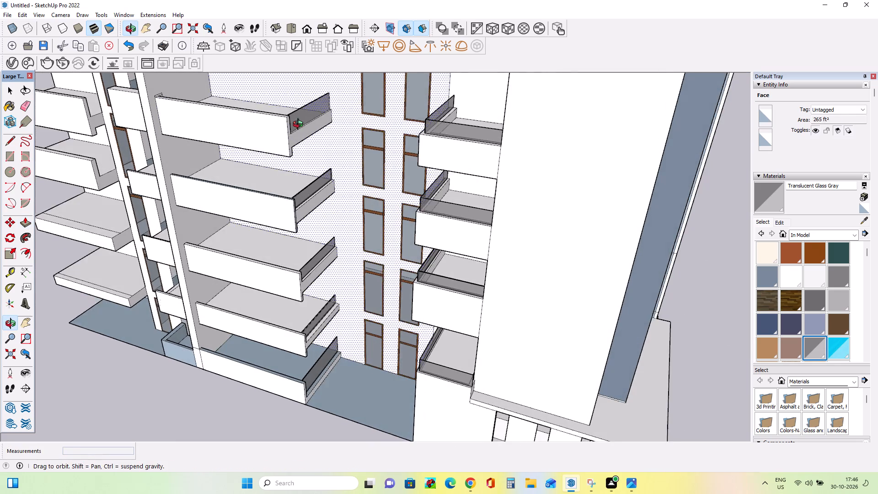
{"action": "middle_click_drag", "start_coordinate": [300, 125], "coordinate": [300, 114]}
{"action": "left_click_drag", "start_coordinate": [293, 177], "coordinate": [293, 180]}
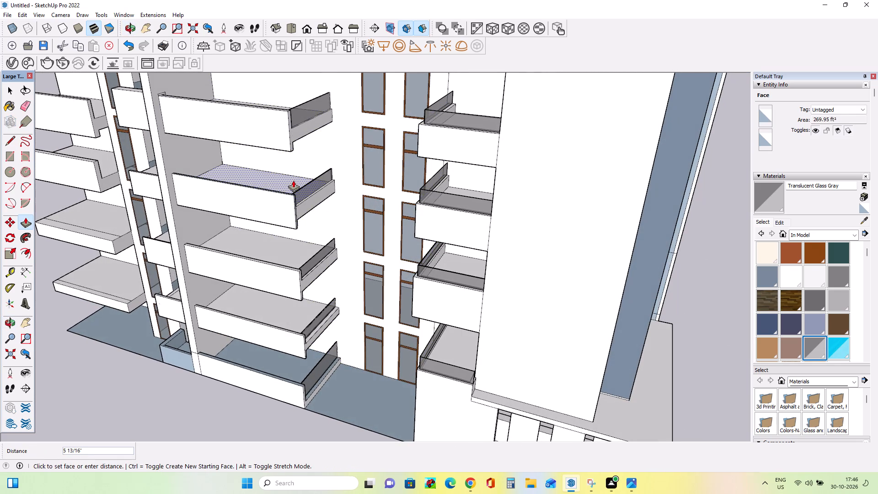
{"action": "left_click_drag", "start_coordinate": [293, 180], "coordinate": [294, 182]}
{"action": "middle_click_drag", "start_coordinate": [327, 210], "coordinate": [392, 169]}
{"action": "scroll", "coordinate": [392, 169], "scroll_direction": "down", "scroll_amount": 3}
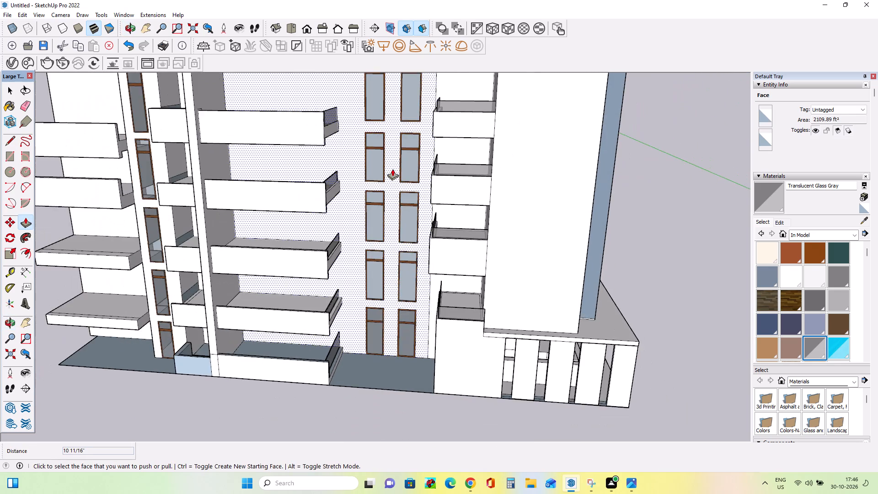
Lower the floor of the third long middle balcony from the top to thin its slab like those above.
{"action": "scroll", "coordinate": [392, 169], "scroll_direction": "down", "scroll_amount": 3}
{"action": "middle_click_drag", "start_coordinate": [344, 212], "coordinate": [343, 175]}
{"action": "scroll", "coordinate": [209, 265], "scroll_direction": "up", "scroll_amount": 3}
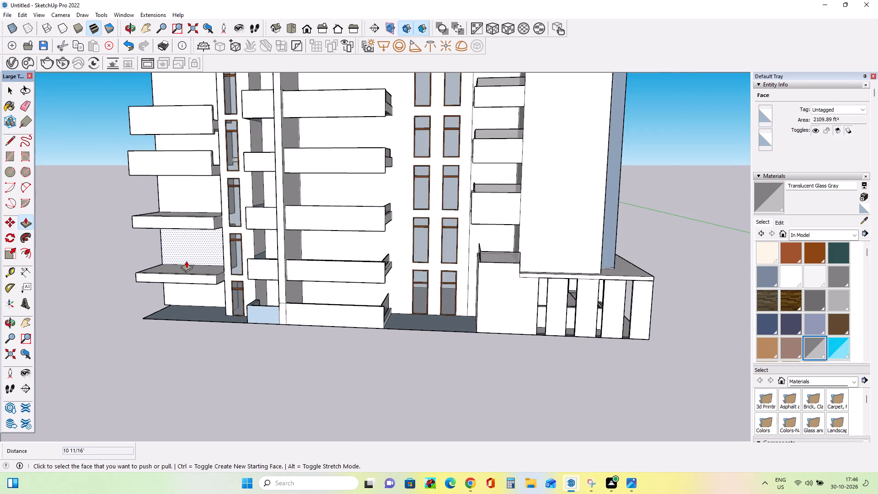
{"action": "middle_click_drag", "start_coordinate": [166, 257], "coordinate": [473, 238]}
{"action": "middle_click_drag", "start_coordinate": [435, 242], "coordinate": [198, 309]}
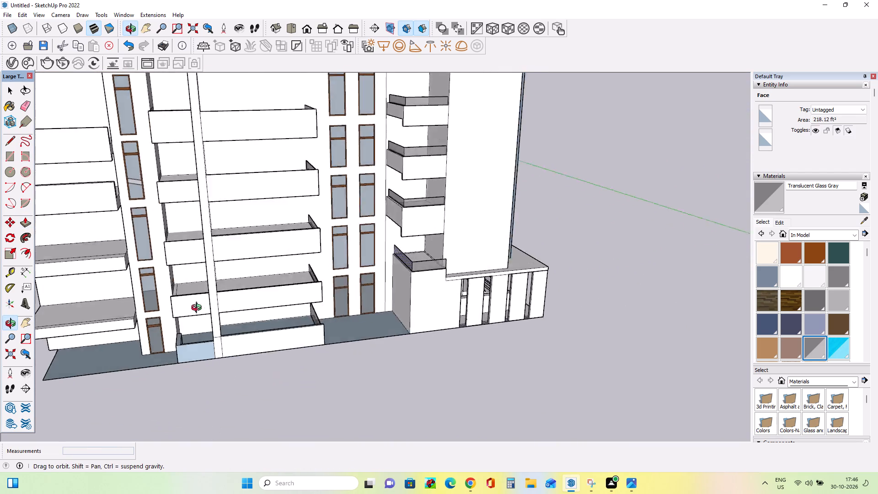
{"action": "middle_click_drag", "start_coordinate": [198, 309], "coordinate": [44, 317]}
{"action": "middle_click_drag", "start_coordinate": [216, 236], "coordinate": [201, 200]}
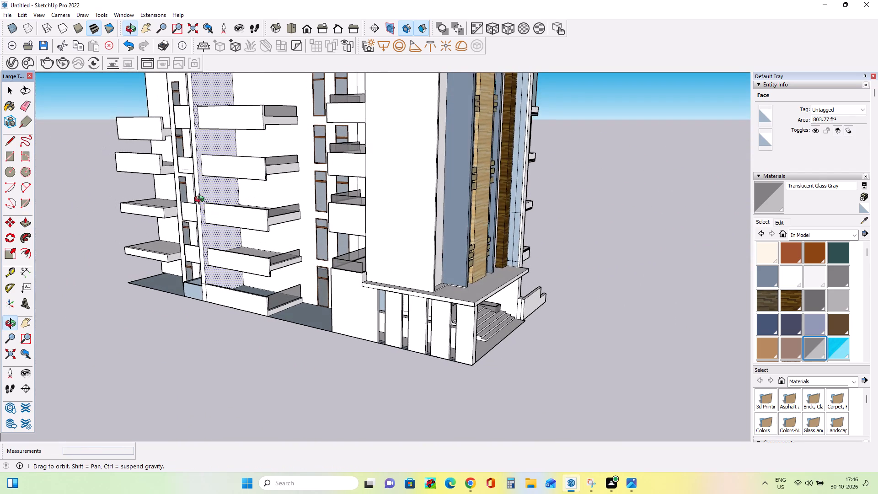
{"action": "middle_click_drag", "start_coordinate": [201, 200], "coordinate": [200, 231]}
{"action": "left_click_drag", "start_coordinate": [242, 197], "coordinate": [241, 203]}
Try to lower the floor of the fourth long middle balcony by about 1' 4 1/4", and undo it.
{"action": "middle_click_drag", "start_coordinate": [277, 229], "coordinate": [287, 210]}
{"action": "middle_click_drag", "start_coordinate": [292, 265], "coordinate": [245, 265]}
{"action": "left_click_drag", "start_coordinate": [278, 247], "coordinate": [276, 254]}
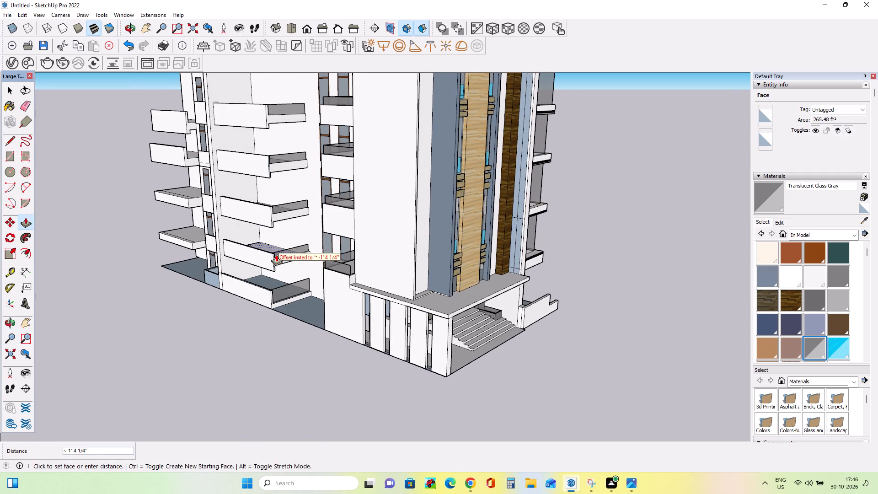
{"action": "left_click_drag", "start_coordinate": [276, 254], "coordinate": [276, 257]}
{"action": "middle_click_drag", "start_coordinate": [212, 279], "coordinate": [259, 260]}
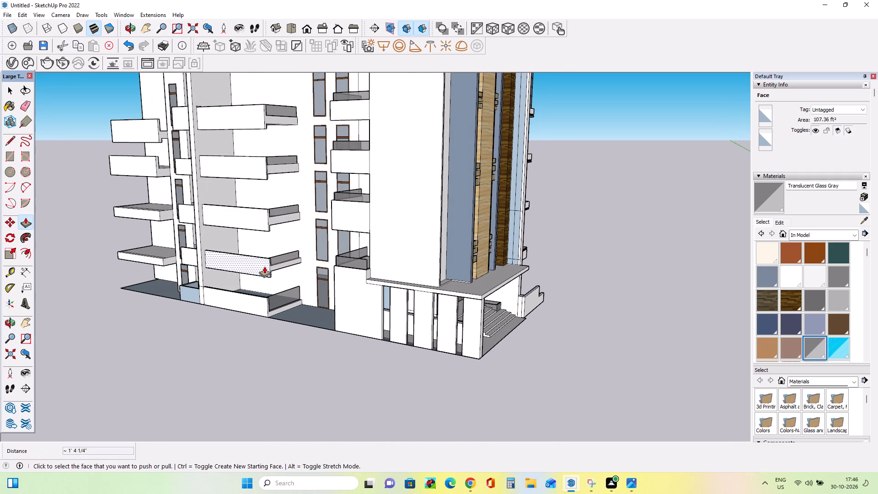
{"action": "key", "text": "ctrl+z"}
Lower the floor of the fourth long middle balcony from the top by about 1' 15/16".
{"action": "middle_click_drag", "start_coordinate": [263, 272], "coordinate": [241, 309]}
{"action": "left_click", "coordinate": [262, 246]}
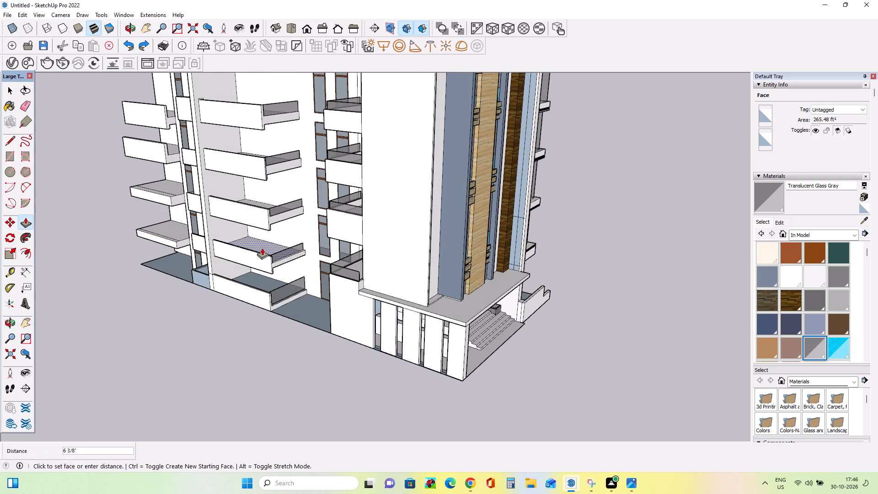
{"action": "middle_click_drag", "start_coordinate": [241, 260], "coordinate": [410, 228]}
{"action": "scroll", "coordinate": [404, 225], "scroll_direction": "down", "scroll_amount": 8}
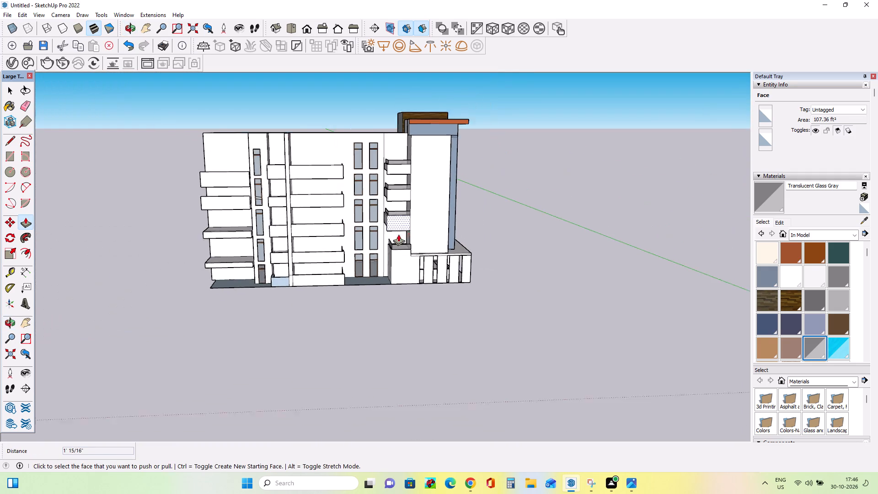
Lower the top face of the second end-bay balcony's parapet by about 9 3/16".
{"action": "middle_click_drag", "start_coordinate": [162, 238], "coordinate": [339, 214]}
{"action": "scroll", "coordinate": [264, 231], "scroll_direction": "up", "scroll_amount": 6}
{"action": "middle_click_drag", "start_coordinate": [290, 250], "coordinate": [225, 299]}
{"action": "scroll", "coordinate": [218, 211], "scroll_direction": "up", "scroll_amount": 3}
{"action": "middle_click_drag", "start_coordinate": [217, 231], "coordinate": [339, 272]}
{"action": "scroll", "coordinate": [368, 302], "scroll_direction": "up", "scroll_amount": 4}
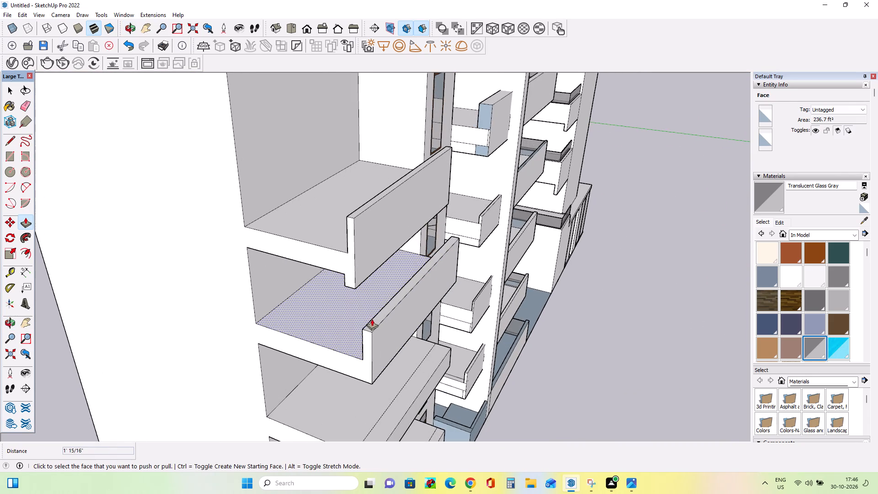
{"action": "left_click_drag", "start_coordinate": [373, 320], "coordinate": [376, 328]}
Thin the second end-bay balcony's parapet further by pushing its inner face outward.
{"action": "middle_click_drag", "start_coordinate": [373, 337], "coordinate": [448, 301]}
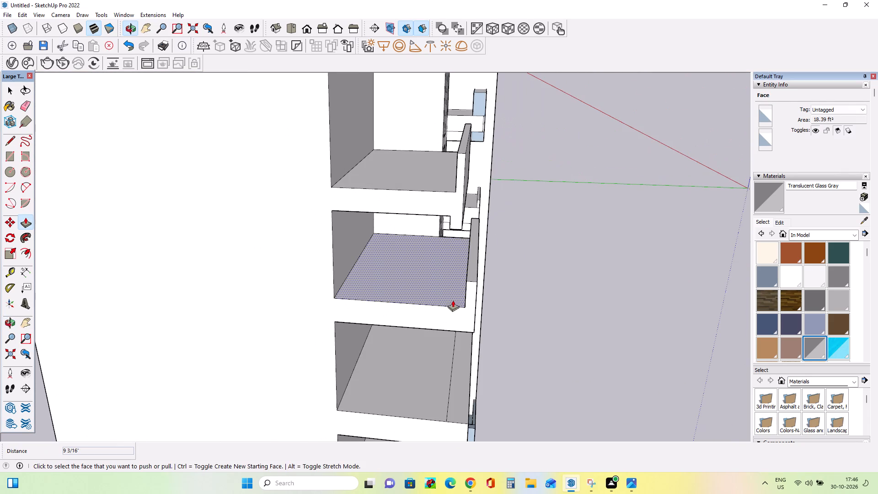
{"action": "left_click", "coordinate": [466, 294]}
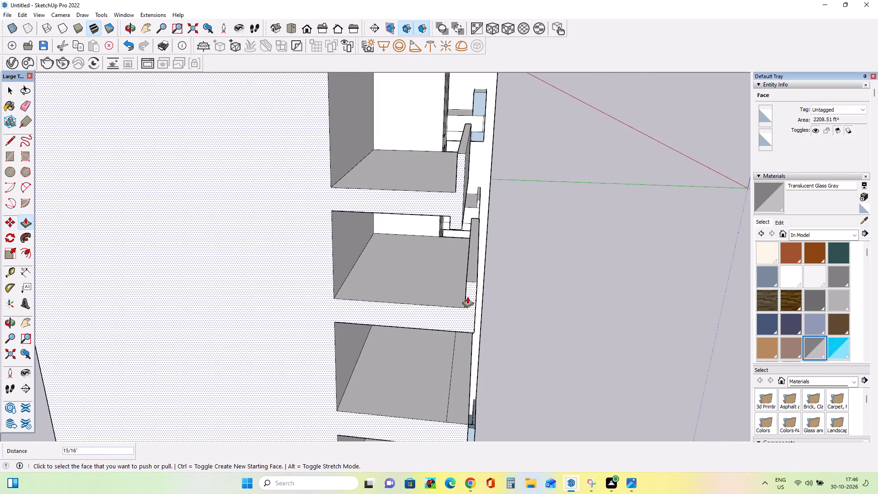
{"action": "middle_click_drag", "start_coordinate": [450, 293], "coordinate": [475, 297]}
{"action": "left_click_drag", "start_coordinate": [498, 293], "coordinate": [500, 293]}
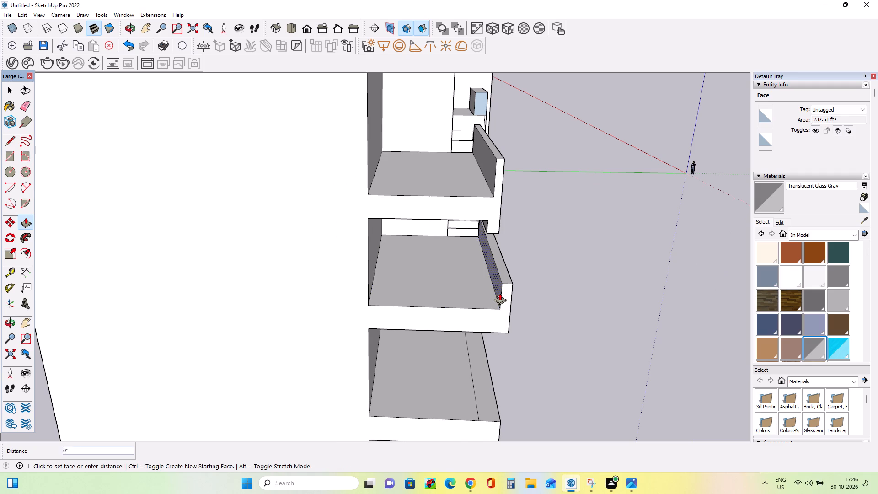
{"action": "left_click_drag", "start_coordinate": [500, 293], "coordinate": [502, 294]}
Lower the top end-bay balcony's parapet about 8 11/16" and thin its hanging front strip by pushing the inner face outward about 6 3/8".
{"action": "left_click_drag", "start_coordinate": [498, 155], "coordinate": [500, 164]}
{"action": "middle_click_drag", "start_coordinate": [503, 209], "coordinate": [519, 152]}
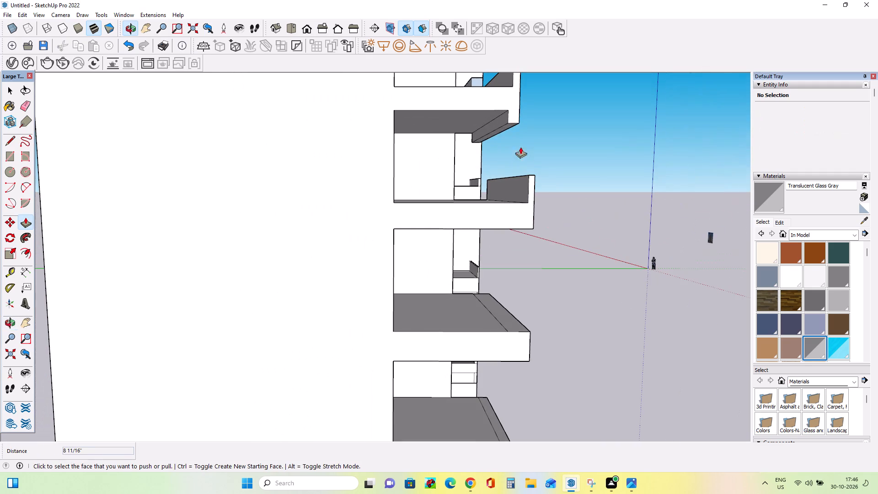
{"action": "left_click_drag", "start_coordinate": [499, 121], "coordinate": [504, 123]}
Examine the whole building from the balcony facade, the entrance side and the corners to check the reshaped balconies.
{"action": "middle_click_drag", "start_coordinate": [523, 228], "coordinate": [335, 135]}
{"action": "scroll", "coordinate": [326, 180], "scroll_direction": "down", "scroll_amount": 4}
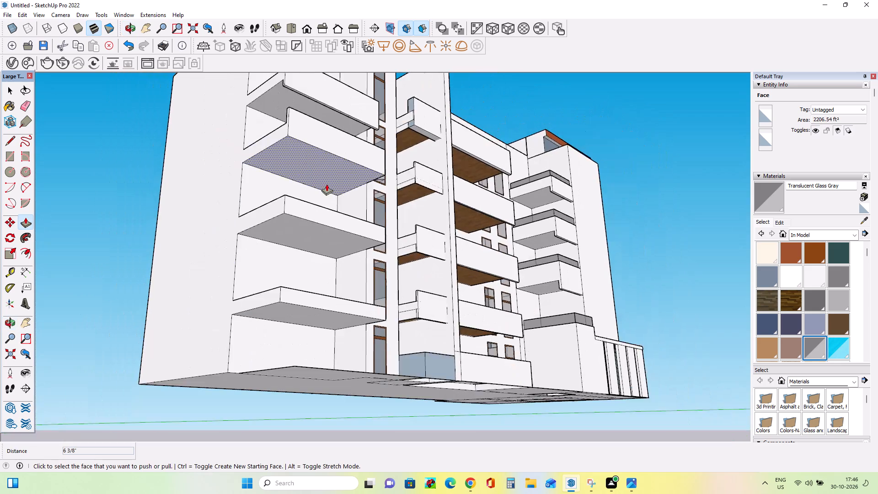
{"action": "scroll", "coordinate": [327, 184], "scroll_direction": "down", "scroll_amount": 5}
{"action": "middle_click_drag", "start_coordinate": [337, 232], "coordinate": [266, 333]}
{"action": "middle_click_drag", "start_coordinate": [383, 246], "coordinate": [242, 275]}
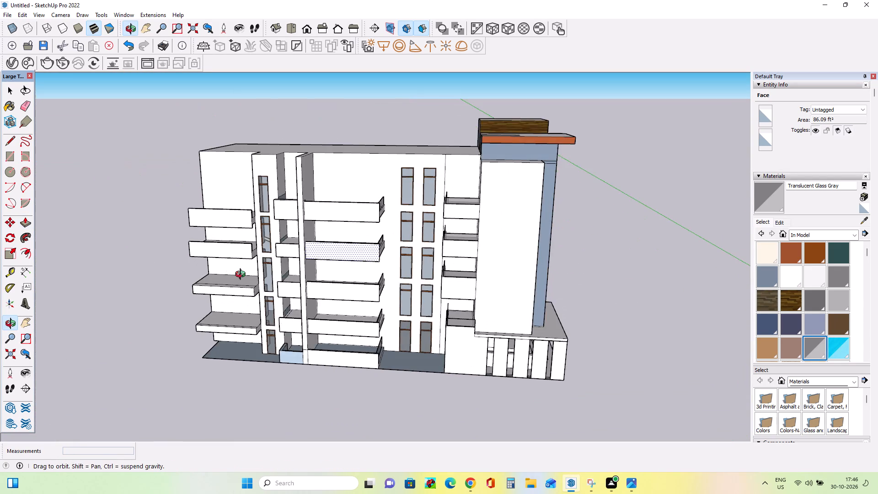
{"action": "middle_click_drag", "start_coordinate": [242, 275], "coordinate": [100, 268]}
{"action": "middle_click_drag", "start_coordinate": [232, 259], "coordinate": [44, 241]}
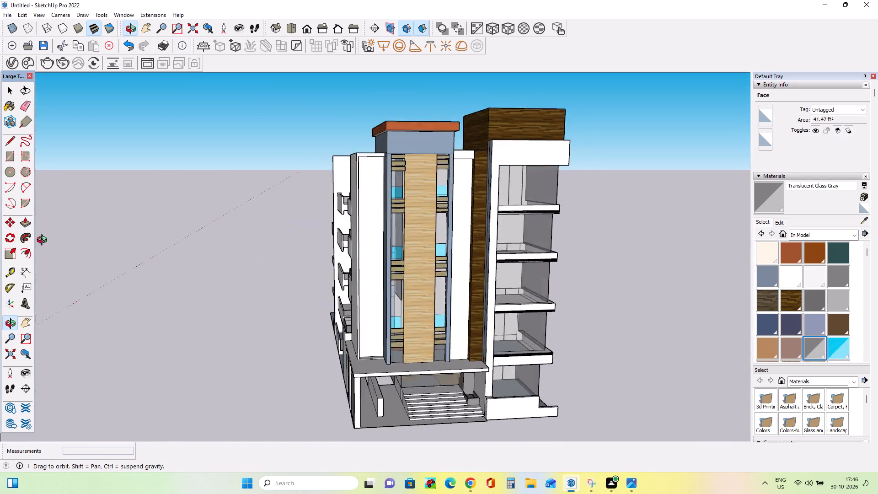
{"action": "middle_click_drag", "start_coordinate": [44, 241], "coordinate": [0, 245]}
{"action": "middle_click_drag", "start_coordinate": [232, 261], "coordinate": [433, 261]}
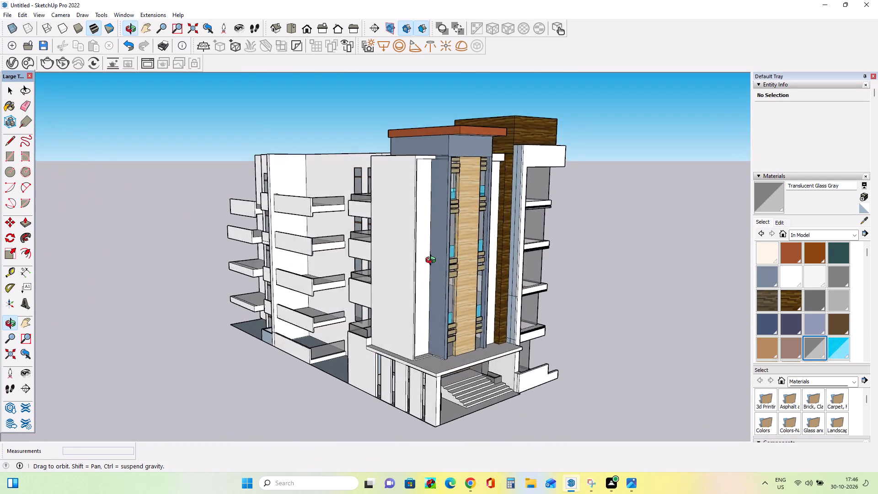
{"action": "middle_click_drag", "start_coordinate": [433, 261], "coordinate": [451, 241]}
{"action": "middle_click_drag", "start_coordinate": [490, 285], "coordinate": [511, 271]}
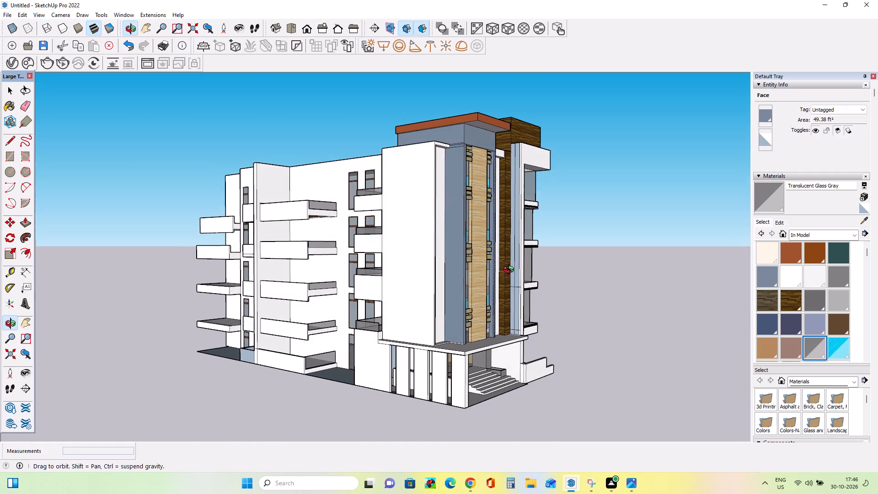
{"action": "middle_click_drag", "start_coordinate": [511, 271], "coordinate": [510, 271]}
{"action": "middle_click_drag", "start_coordinate": [449, 209], "coordinate": [508, 227]}
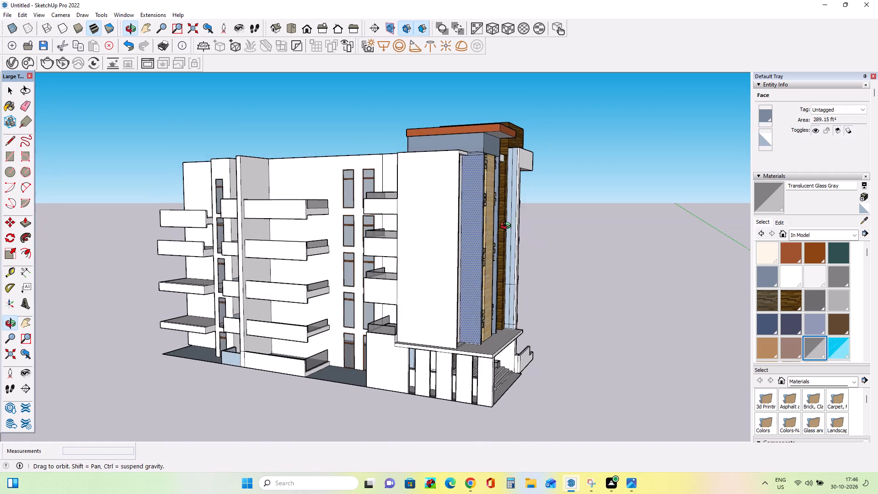
Paint the front and end faces of the small ground-floor balcony's parapet with 0128_White.
{"action": "middle_click_drag", "start_coordinate": [508, 227], "coordinate": [503, 226]}
{"action": "middle_click_drag", "start_coordinate": [421, 261], "coordinate": [518, 277]}
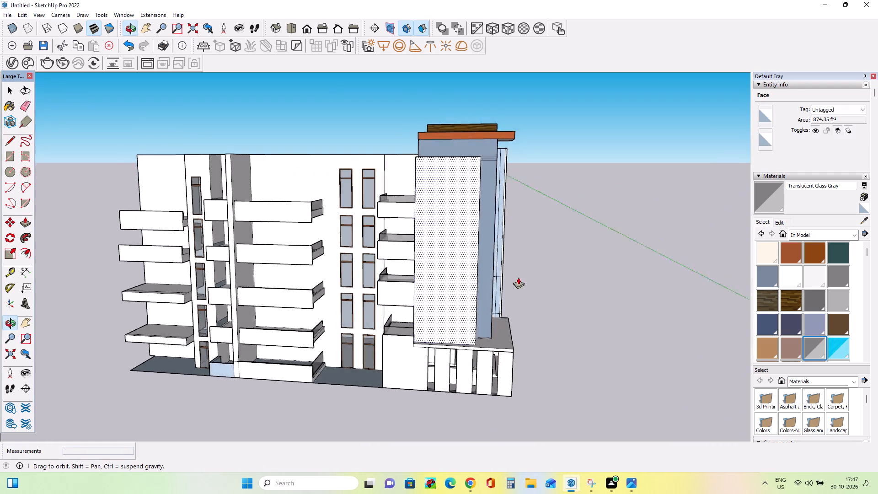
{"action": "left_click", "coordinate": [817, 278]}
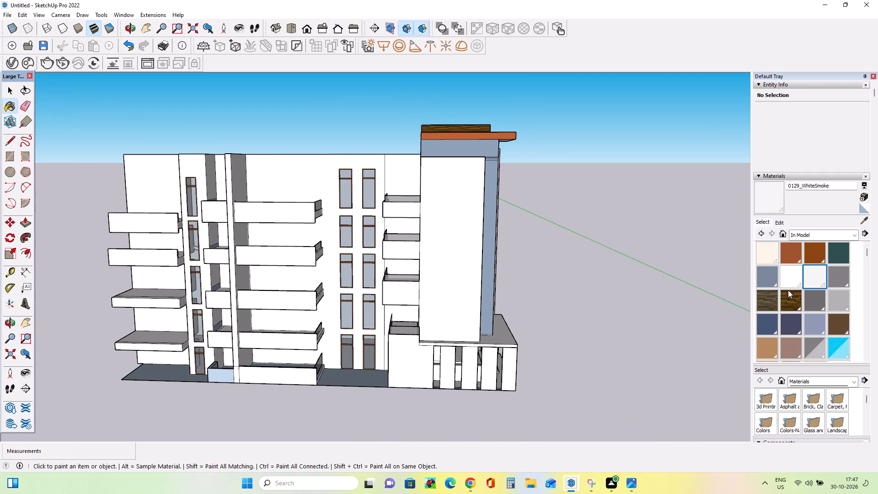
{"action": "left_click", "coordinate": [788, 274]}
{"action": "scroll", "coordinate": [238, 383], "scroll_direction": "up", "scroll_amount": 3}
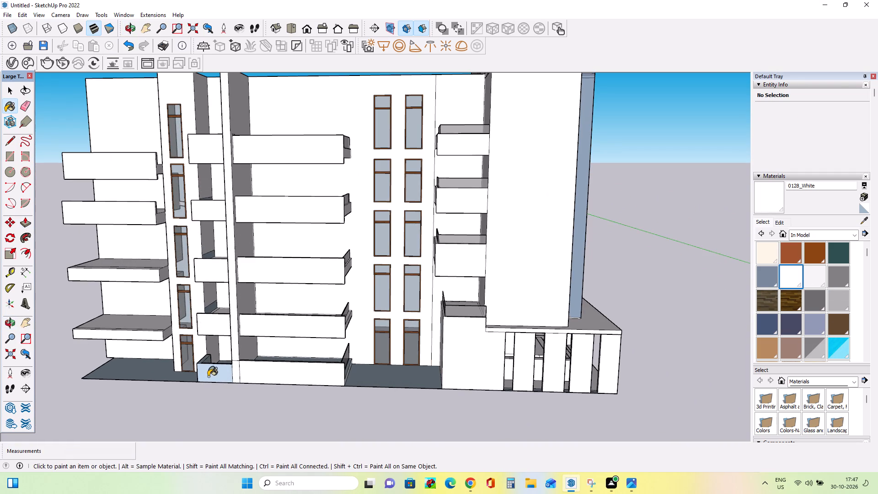
{"action": "left_click", "coordinate": [208, 376]}
{"action": "middle_click_drag", "start_coordinate": [237, 375], "coordinate": [421, 376]}
{"action": "left_click", "coordinate": [262, 413]}
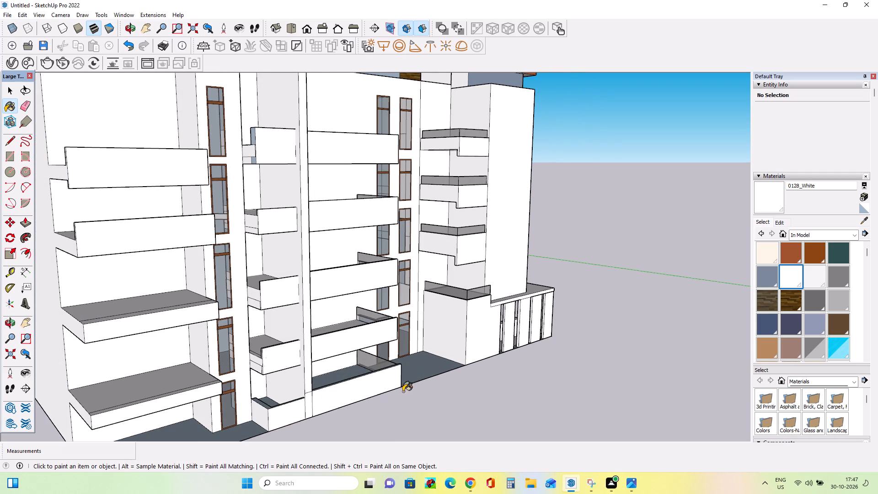
Examine the balcony facade and tower side from several angles to compare the balconies.
{"action": "middle_click_drag", "start_coordinate": [458, 381], "coordinate": [309, 383]}
{"action": "scroll", "coordinate": [309, 383], "scroll_direction": "down", "scroll_amount": 3}
{"action": "scroll", "coordinate": [570, 299], "scroll_direction": "down", "scroll_amount": 4}
{"action": "middle_click_drag", "start_coordinate": [573, 302], "coordinate": [384, 330]}
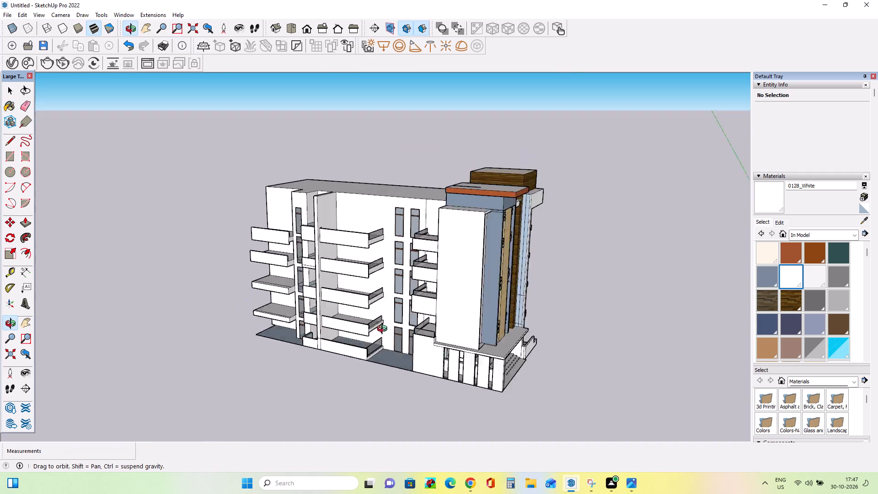
{"action": "middle_click_drag", "start_coordinate": [384, 330], "coordinate": [405, 285]}
{"action": "scroll", "coordinate": [343, 276], "scroll_direction": "up", "scroll_amount": 2}
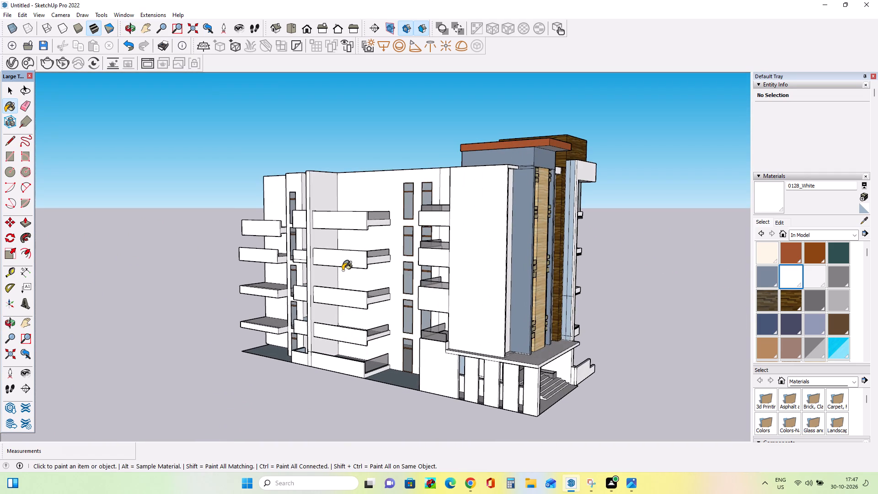
{"action": "middle_click_drag", "start_coordinate": [343, 270], "coordinate": [395, 268]}
{"action": "middle_click_drag", "start_coordinate": [422, 231], "coordinate": [427, 232]}
{"action": "middle_click_drag", "start_coordinate": [434, 240], "coordinate": [498, 259]}
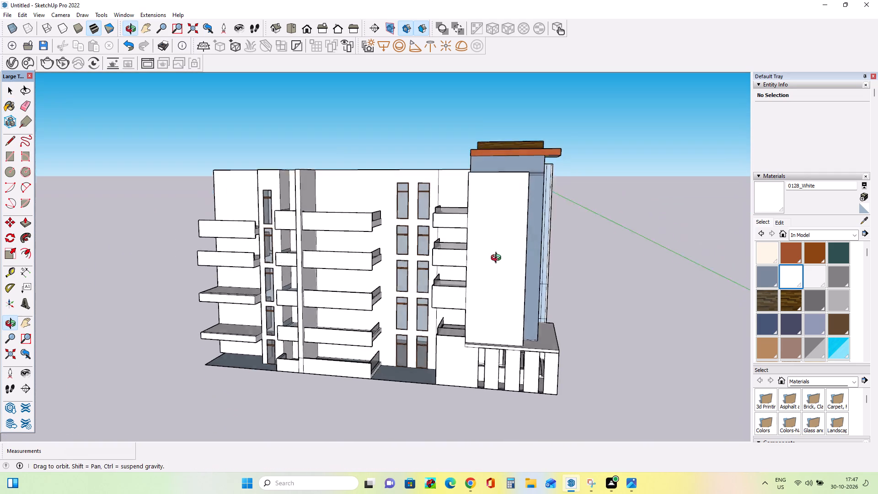
{"action": "middle_click_drag", "start_coordinate": [498, 259], "coordinate": [700, 229]}
Draw a strip about 19' 1 5/16" by 1' 1/16" along the second end-bay balcony's underside front edge and pull it downward.
{"action": "middle_click_drag", "start_coordinate": [235, 317], "coordinate": [252, 323]}
{"action": "scroll", "coordinate": [220, 350], "scroll_direction": "up", "scroll_amount": 3}
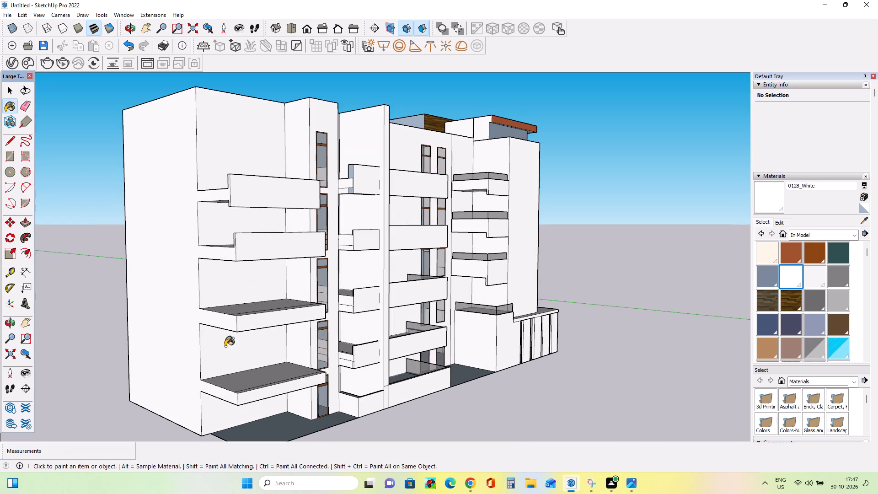
{"action": "middle_click_drag", "start_coordinate": [241, 322], "coordinate": [293, 237]}
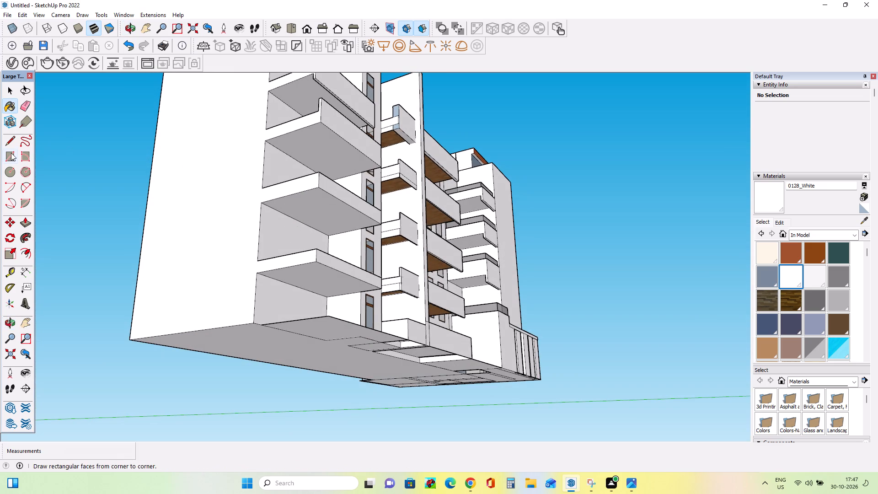
{"action": "left_click", "coordinate": [11, 153]}
{"action": "scroll", "coordinate": [376, 172], "scroll_direction": "up", "scroll_amount": 3}
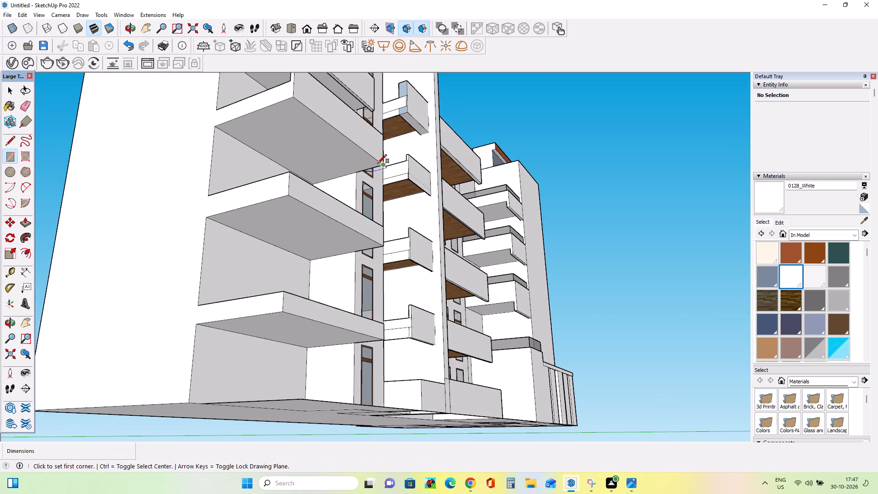
{"action": "left_click", "coordinate": [378, 163]}
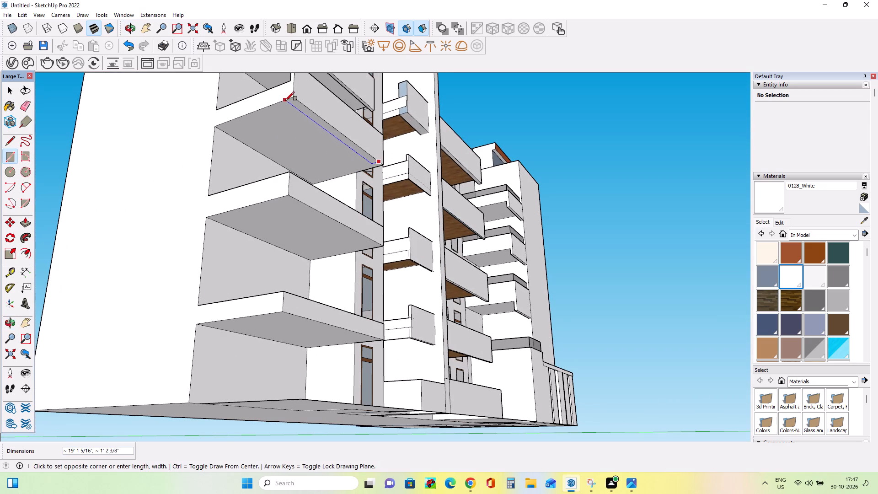
{"action": "left_click", "coordinate": [287, 102]}
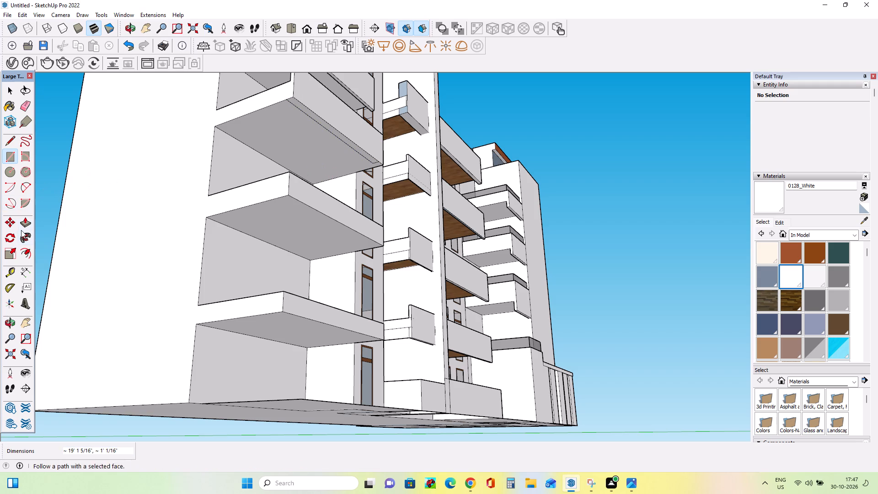
{"action": "left_click", "coordinate": [25, 225]}
{"action": "left_click_drag", "start_coordinate": [297, 105], "coordinate": [300, 114]}
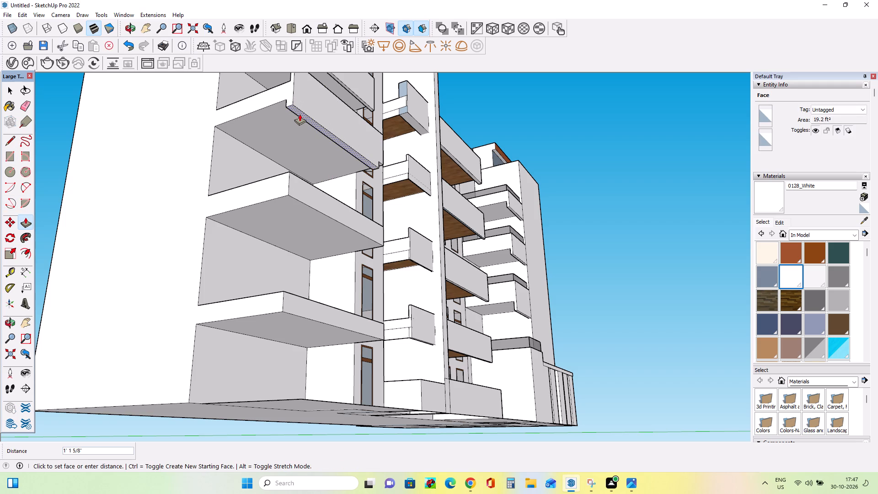
{"action": "left_click_drag", "start_coordinate": [300, 114], "coordinate": [300, 116]}
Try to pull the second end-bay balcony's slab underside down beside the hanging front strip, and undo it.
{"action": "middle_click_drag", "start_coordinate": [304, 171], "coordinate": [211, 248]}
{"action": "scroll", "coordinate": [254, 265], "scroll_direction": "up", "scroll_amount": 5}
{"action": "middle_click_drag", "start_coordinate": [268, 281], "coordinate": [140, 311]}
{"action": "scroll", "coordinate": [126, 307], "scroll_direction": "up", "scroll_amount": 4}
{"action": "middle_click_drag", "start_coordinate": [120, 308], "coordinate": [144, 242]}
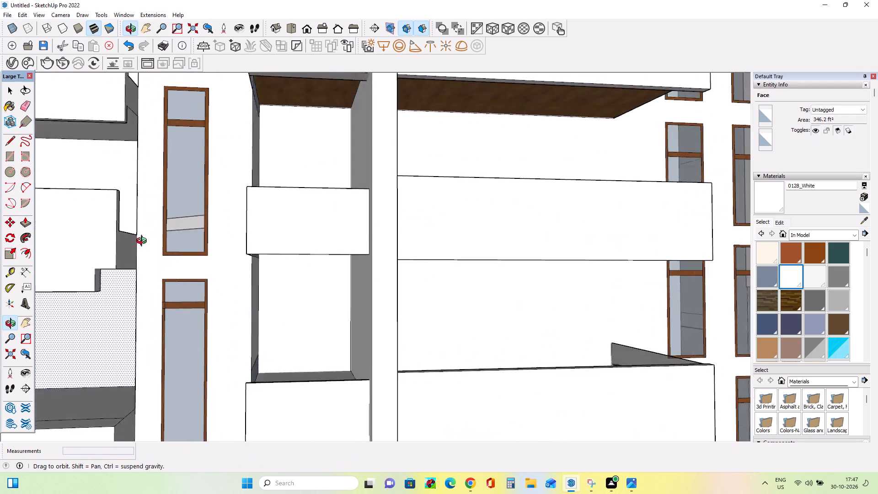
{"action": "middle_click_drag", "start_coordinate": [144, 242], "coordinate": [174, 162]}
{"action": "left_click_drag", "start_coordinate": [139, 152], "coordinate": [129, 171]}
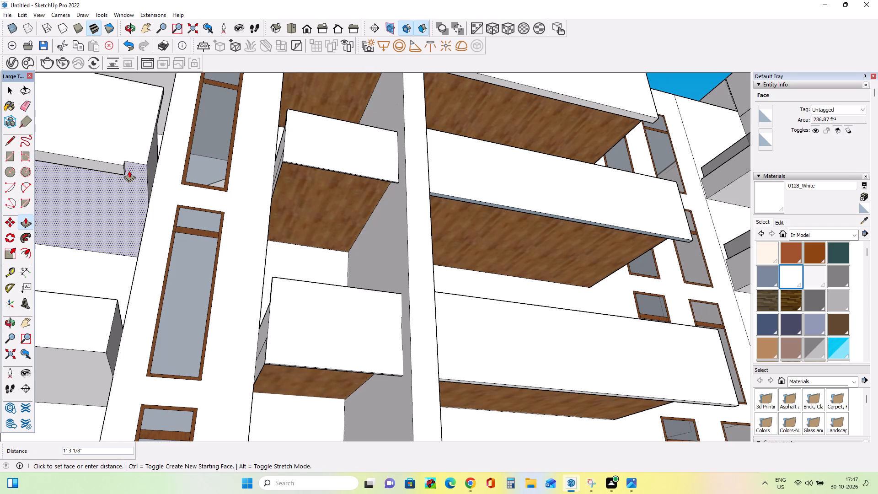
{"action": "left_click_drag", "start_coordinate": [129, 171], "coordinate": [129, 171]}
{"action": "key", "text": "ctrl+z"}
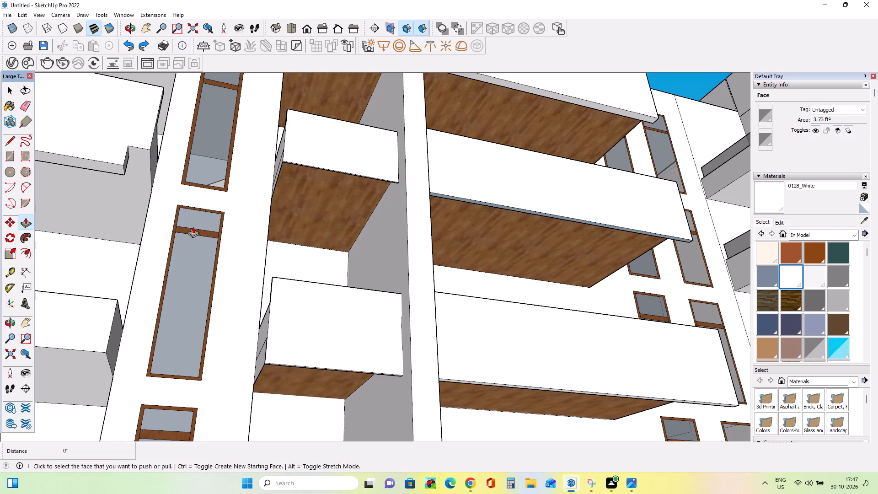
Draw a rectangle about 1' 2 3/8" by 1' 1/16" in the gap at the hanging strip's end and pull it down about 1' 4 1/2".
{"action": "left_click", "coordinate": [8, 157]}
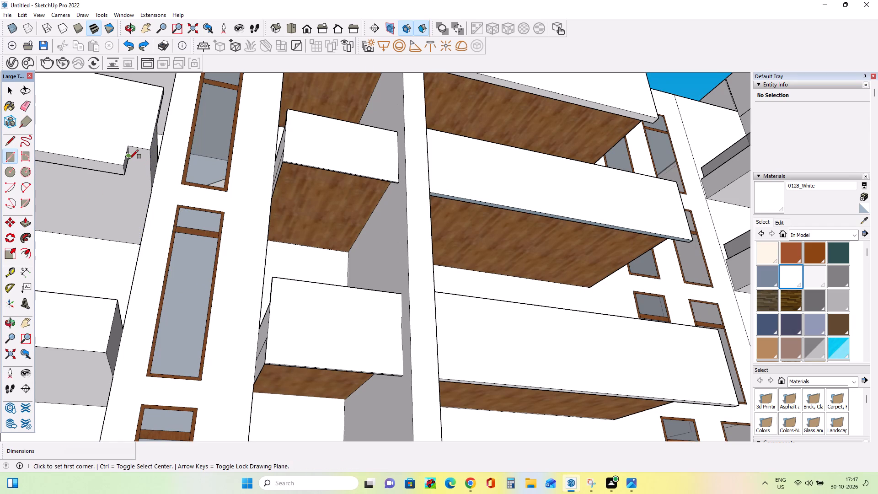
{"action": "left_click", "coordinate": [132, 155]}
{"action": "left_click", "coordinate": [146, 150]}
{"action": "left_click", "coordinate": [26, 225]}
{"action": "left_click_drag", "start_coordinate": [142, 154], "coordinate": [128, 164]}
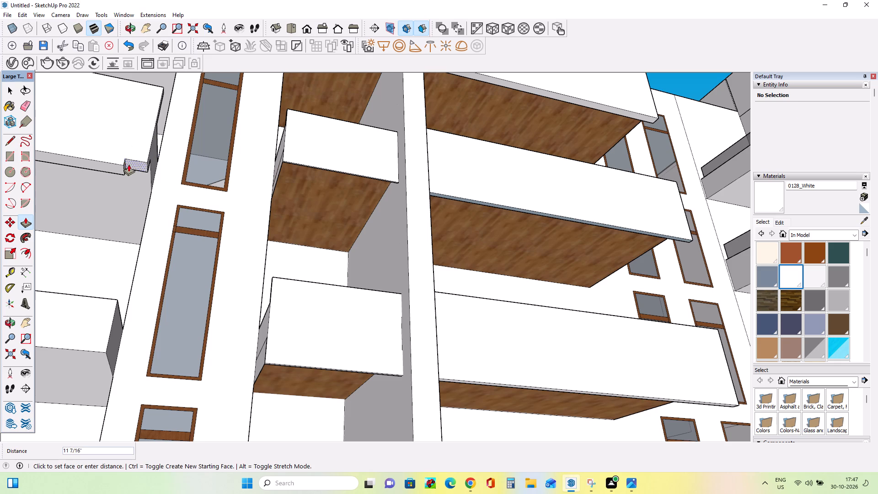
{"action": "left_click_drag", "start_coordinate": [128, 164], "coordinate": [121, 167]}
Erase the leftover seam edge where the end piece meets the second end-bay balcony's hanging strip, undoing any wrong erasure.
{"action": "scroll", "coordinate": [221, 190], "scroll_direction": "down", "scroll_amount": 3}
{"action": "scroll", "coordinate": [181, 200], "scroll_direction": "down", "scroll_amount": 2}
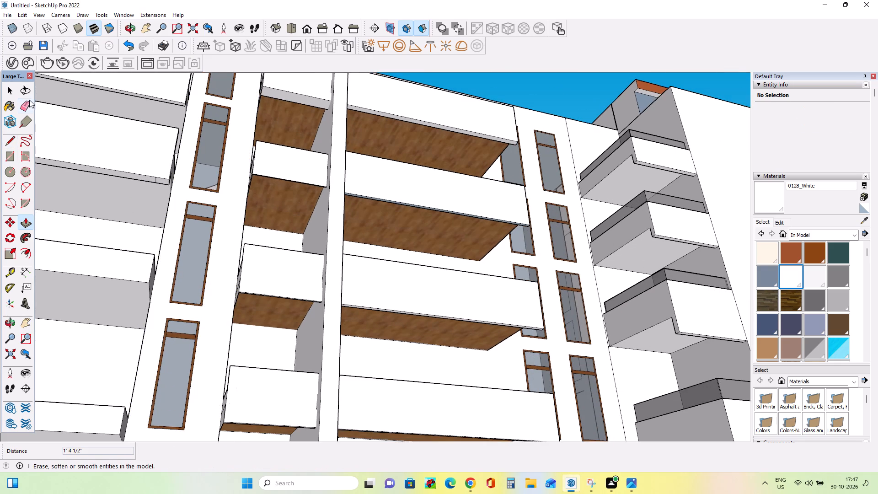
{"action": "left_click", "coordinate": [29, 100]}
{"action": "left_click", "coordinate": [158, 179]}
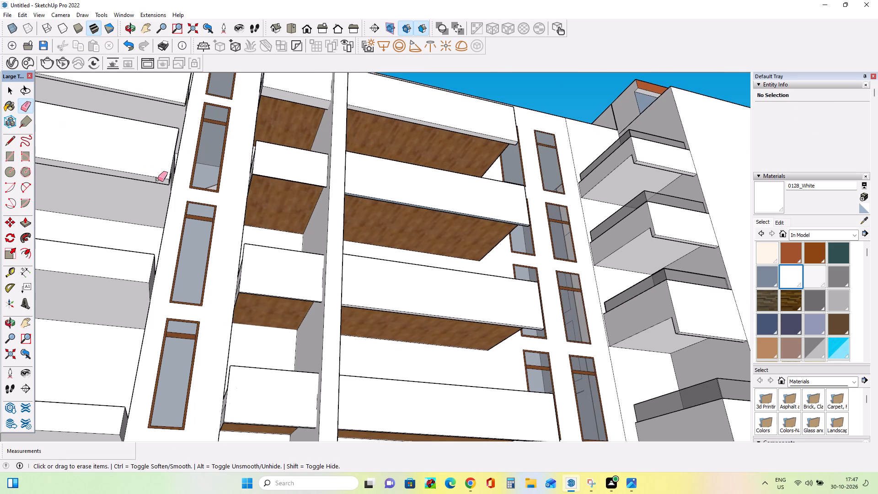
{"action": "left_click", "coordinate": [155, 182]}
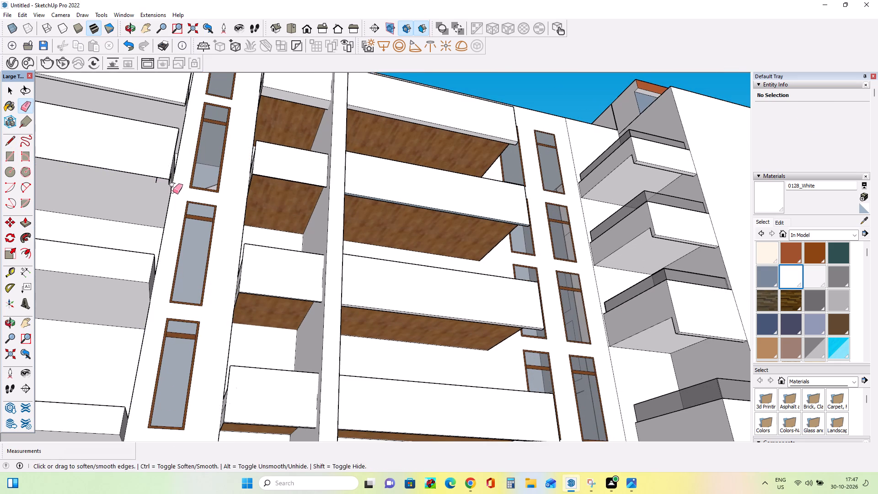
{"action": "key", "text": "ctrl+z"}
{"action": "scroll", "coordinate": [159, 185], "scroll_direction": "up", "scroll_amount": 5}
{"action": "left_click", "coordinate": [155, 177]}
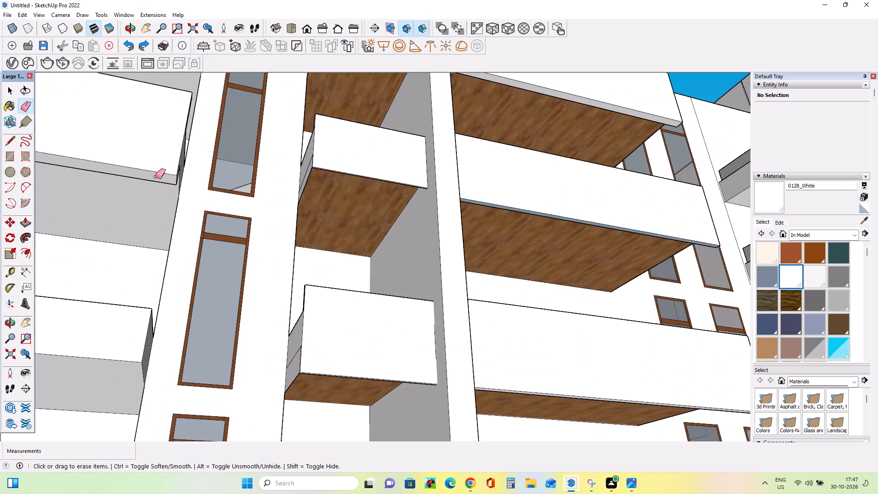
Examine the whole balcony facade from below and from both corners to check the second end-bay balcony's hanging strip.
{"action": "scroll", "coordinate": [192, 183], "scroll_direction": "down", "scroll_amount": 16}
{"action": "middle_click_drag", "start_coordinate": [421, 213], "coordinate": [541, 287]}
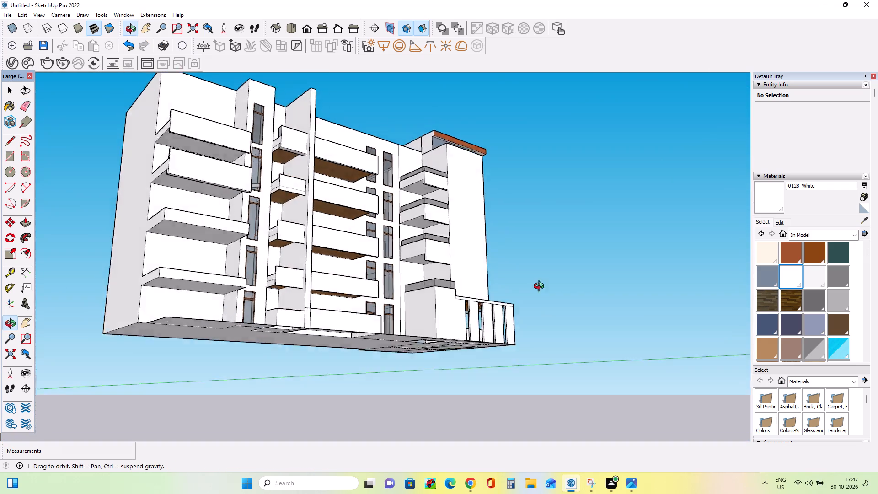
{"action": "middle_click_drag", "start_coordinate": [541, 287], "coordinate": [582, 309]}
{"action": "scroll", "coordinate": [582, 309], "scroll_direction": "down", "scroll_amount": 1}
{"action": "scroll", "coordinate": [249, 298], "scroll_direction": "up", "scroll_amount": 4}
{"action": "middle_click_drag", "start_coordinate": [499, 296], "coordinate": [298, 324]}
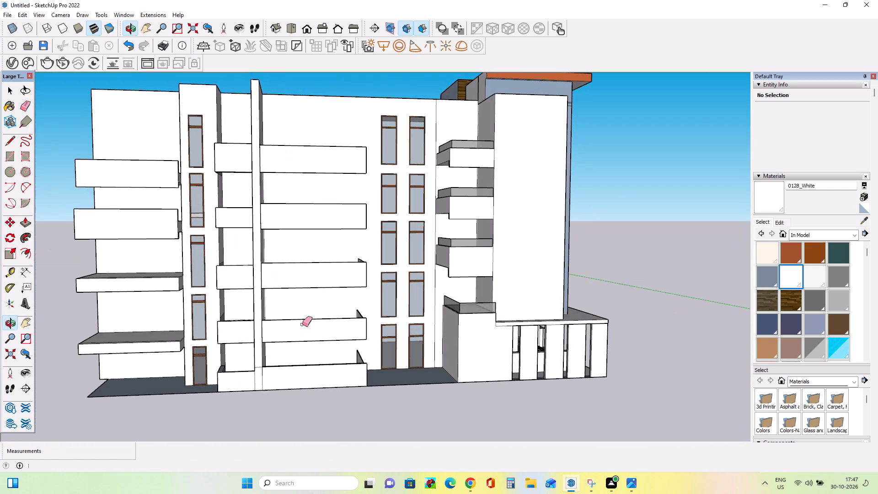
{"action": "middle_click_drag", "start_coordinate": [420, 299], "coordinate": [318, 337]}
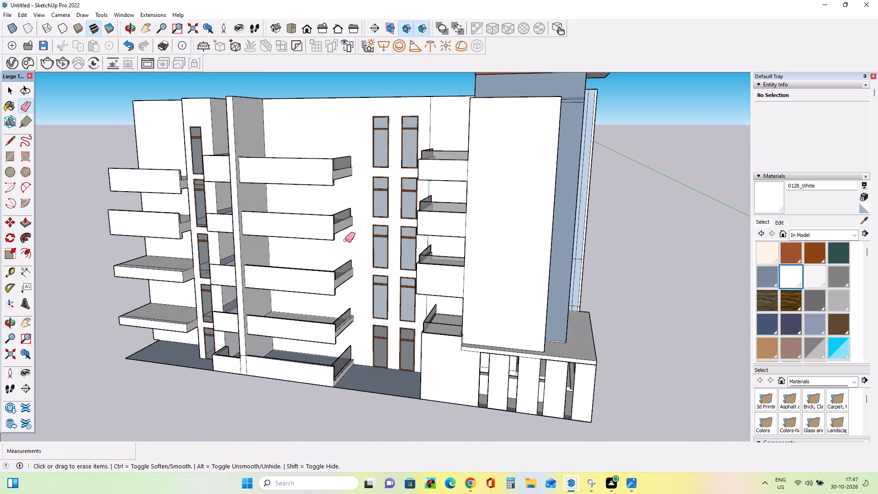
{"action": "middle_click_drag", "start_coordinate": [359, 222], "coordinate": [388, 228]}
{"action": "scroll", "coordinate": [485, 233], "scroll_direction": "down", "scroll_amount": 4}
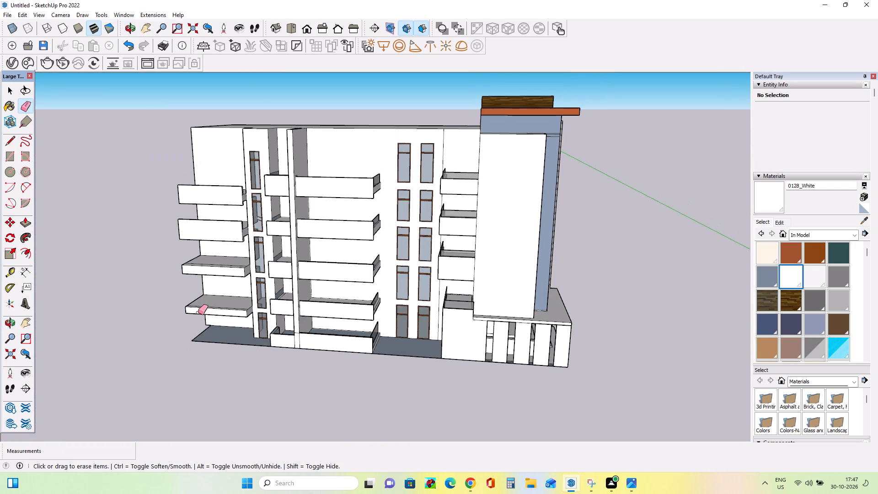
Raise the front strip on top of the third end-bay balcony from the top about 1' 10 1/16" to form a parapet.
{"action": "middle_click_drag", "start_coordinate": [195, 312], "coordinate": [334, 232]}
{"action": "scroll", "coordinate": [161, 270], "scroll_direction": "up", "scroll_amount": 4}
{"action": "middle_click_drag", "start_coordinate": [209, 296], "coordinate": [246, 316]}
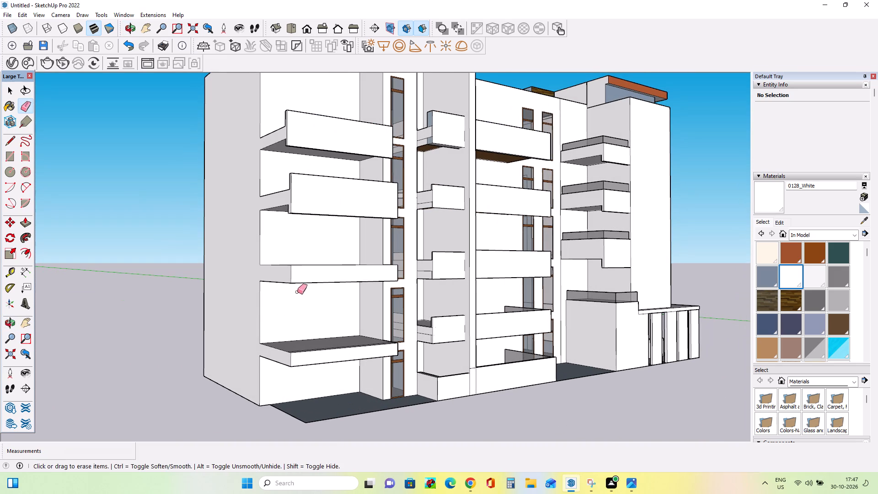
{"action": "left_click", "coordinate": [11, 158]}
{"action": "middle_click_drag", "start_coordinate": [285, 301], "coordinate": [278, 384]}
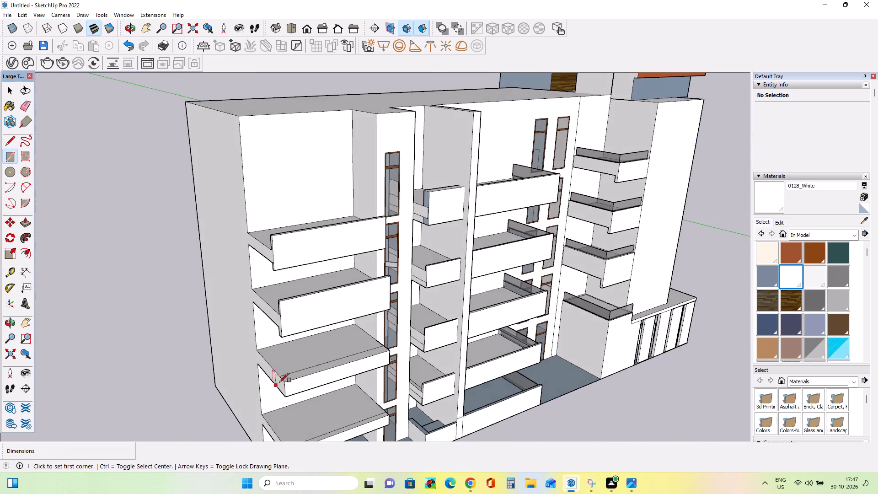
{"action": "scroll", "coordinate": [279, 382], "scroll_direction": "up", "scroll_amount": 3}
{"action": "middle_click_drag", "start_coordinate": [302, 387], "coordinate": [305, 382]}
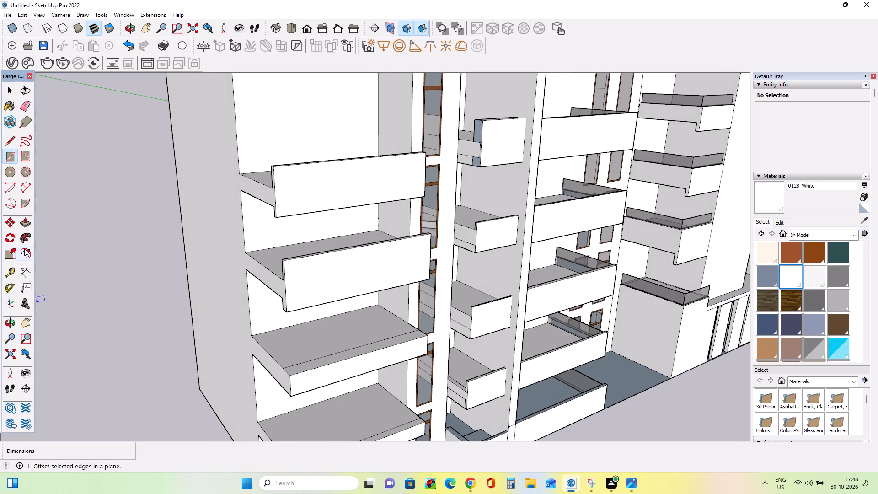
{"action": "left_click", "coordinate": [27, 225]}
{"action": "left_click_drag", "start_coordinate": [309, 363], "coordinate": [311, 355]}
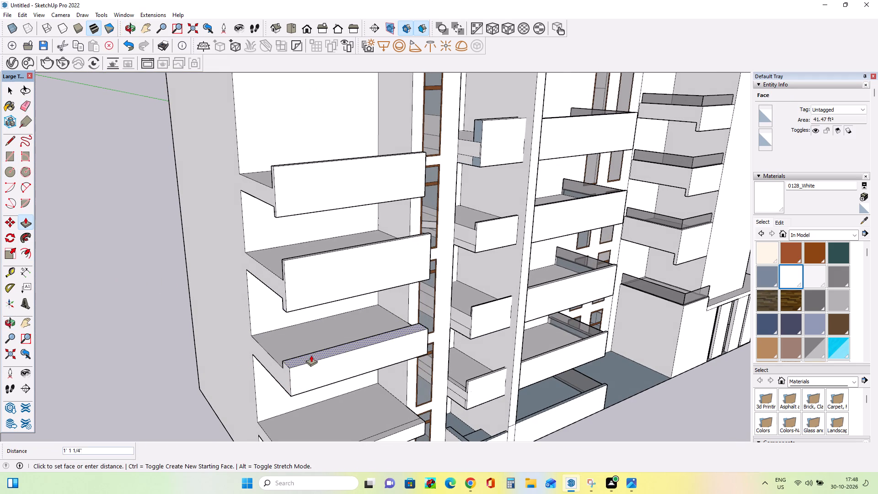
{"action": "left_click_drag", "start_coordinate": [311, 355], "coordinate": [313, 349]}
Thin the third end-bay balcony's parapet by pushing its inner face outward about 1' 5 9/16", and raise its top about 6 13/16".
{"action": "middle_click_drag", "start_coordinate": [289, 366], "coordinate": [508, 358]}
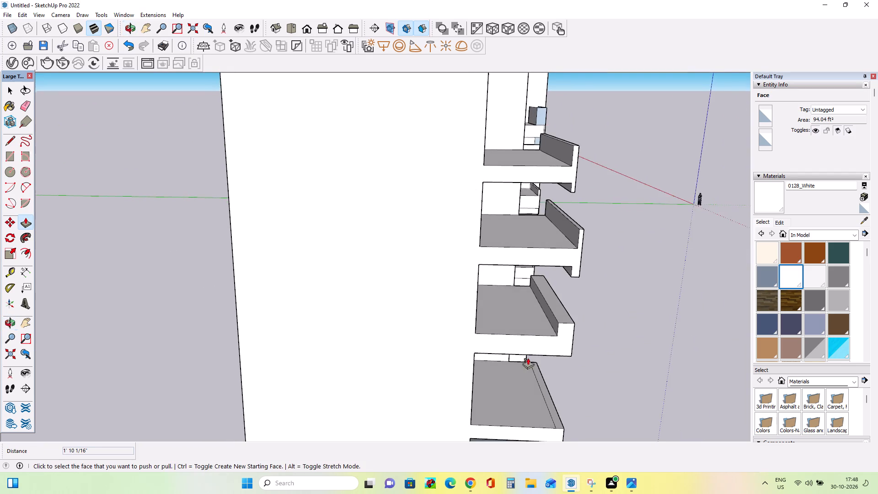
{"action": "scroll", "coordinate": [543, 333], "scroll_direction": "up", "scroll_amount": 1}
{"action": "left_click_drag", "start_coordinate": [555, 323], "coordinate": [567, 325]}
{"action": "middle_click_drag", "start_coordinate": [551, 338], "coordinate": [439, 339]}
{"action": "scroll", "coordinate": [388, 345], "scroll_direction": "up", "scroll_amount": 1}
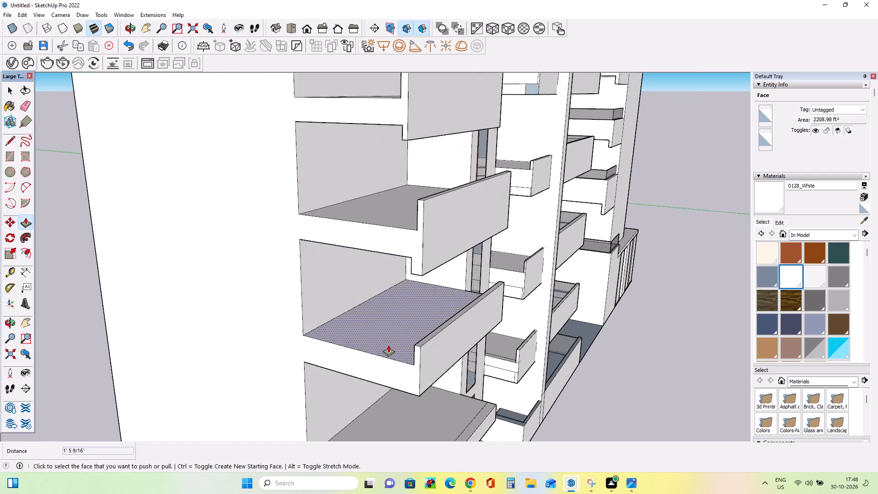
{"action": "scroll", "coordinate": [388, 345], "scroll_direction": "up", "scroll_amount": 2}
{"action": "left_click_drag", "start_coordinate": [422, 344], "coordinate": [423, 337]}
Draw a rectangle about 20' 3 11/16" by 8 3/16" along the front edge of the third end-bay balcony's underside.
{"action": "middle_click_drag", "start_coordinate": [412, 348], "coordinate": [417, 192]}
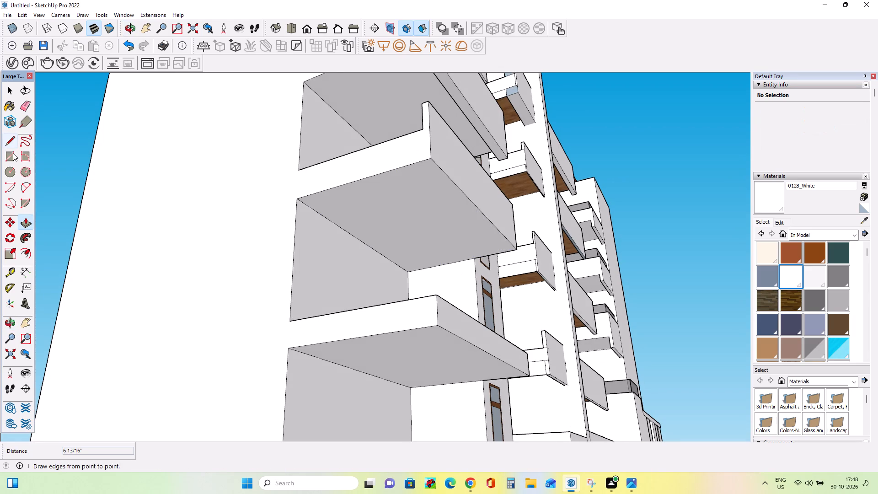
{"action": "left_click", "coordinate": [13, 153]}
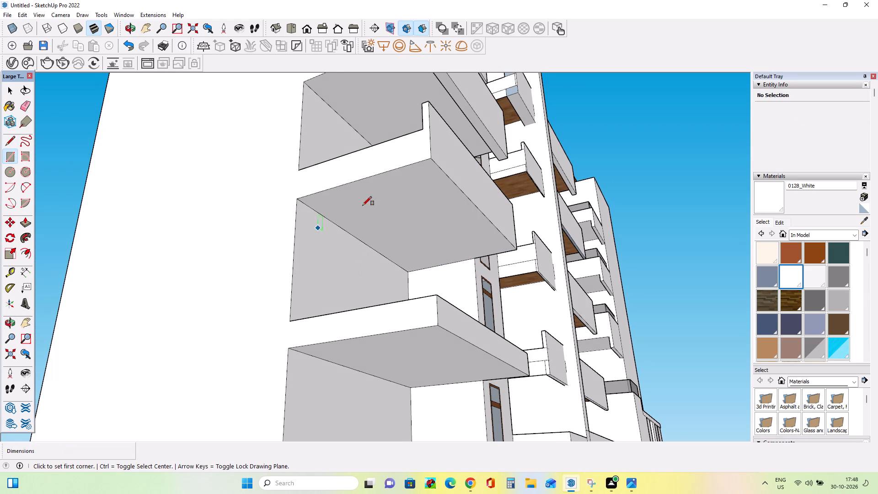
{"action": "left_click", "coordinate": [514, 249]}
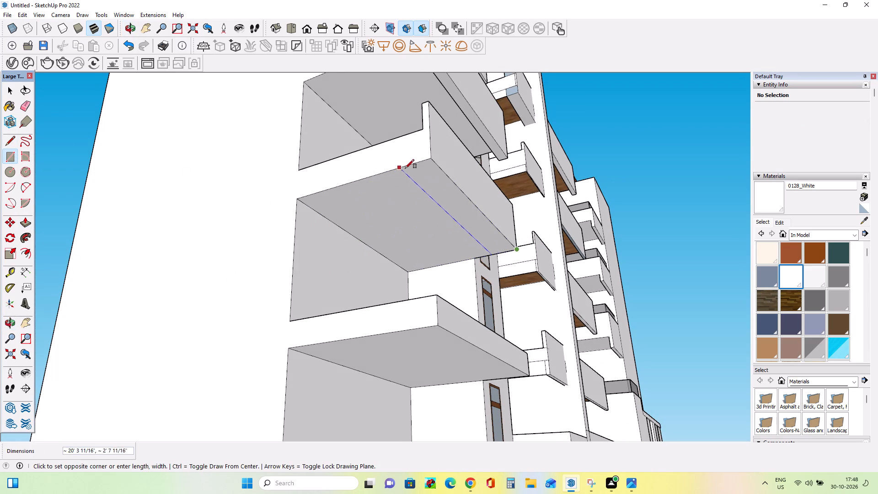
{"action": "left_click", "coordinate": [423, 163]}
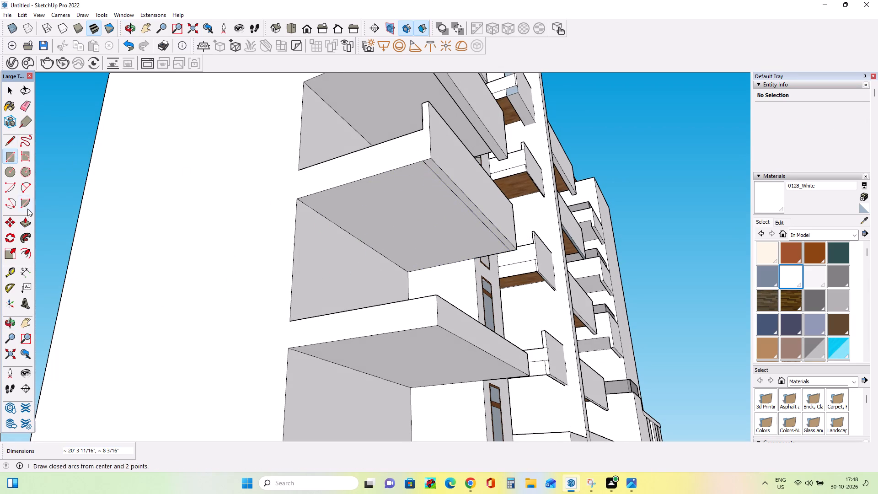
Extend the third end-bay balcony's underside strip down about 1' 1 1/2", and thin it by pushing its inner face outward about 2 3/8".
{"action": "left_click", "coordinate": [27, 218]}
{"action": "left_click_drag", "start_coordinate": [434, 168], "coordinate": [434, 181]}
{"action": "middle_click_drag", "start_coordinate": [383, 199], "coordinate": [502, 192]}
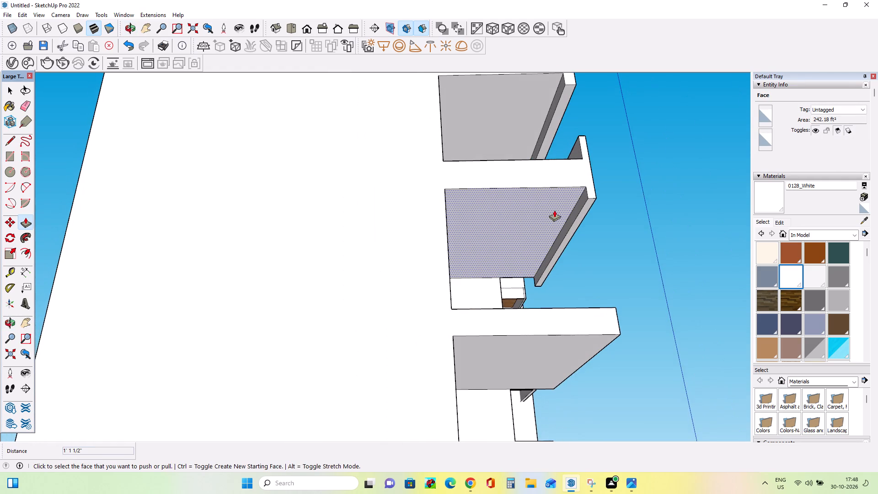
{"action": "scroll", "coordinate": [554, 210], "scroll_direction": "up", "scroll_amount": 2}
{"action": "left_click", "coordinate": [580, 209]}
Thin the second end-bay balcony's hanging strip by pushing its inner face and the leftover end piece outward about 6 1/8".
{"action": "middle_click_drag", "start_coordinate": [503, 216], "coordinate": [482, 255]}
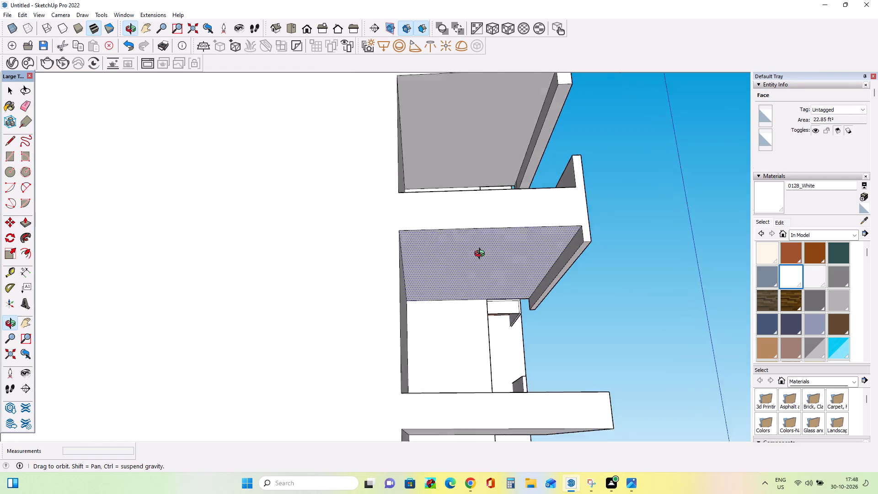
{"action": "middle_click_drag", "start_coordinate": [482, 255], "coordinate": [356, 306]}
{"action": "scroll", "coordinate": [310, 246], "scroll_direction": "down", "scroll_amount": 3}
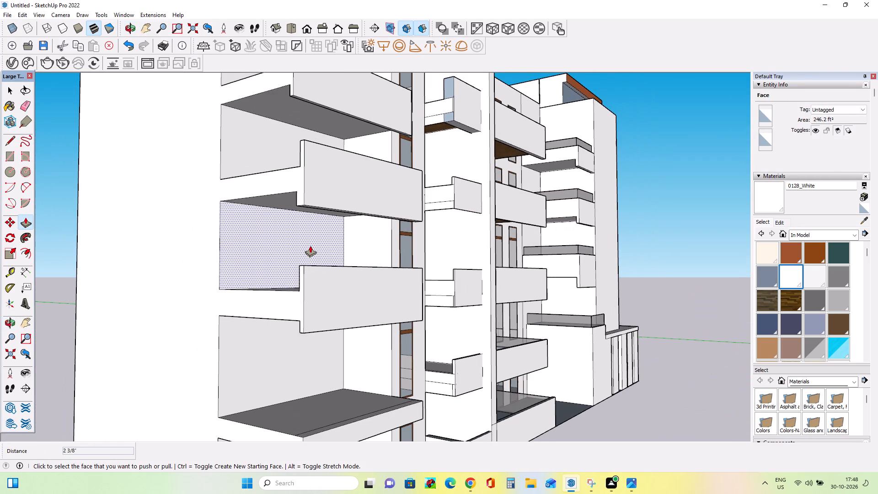
{"action": "middle_click_drag", "start_coordinate": [311, 246], "coordinate": [316, 256]}
{"action": "middle_click", "coordinate": [243, 256]}
{"action": "middle_click_drag", "start_coordinate": [275, 215], "coordinate": [284, 222]}
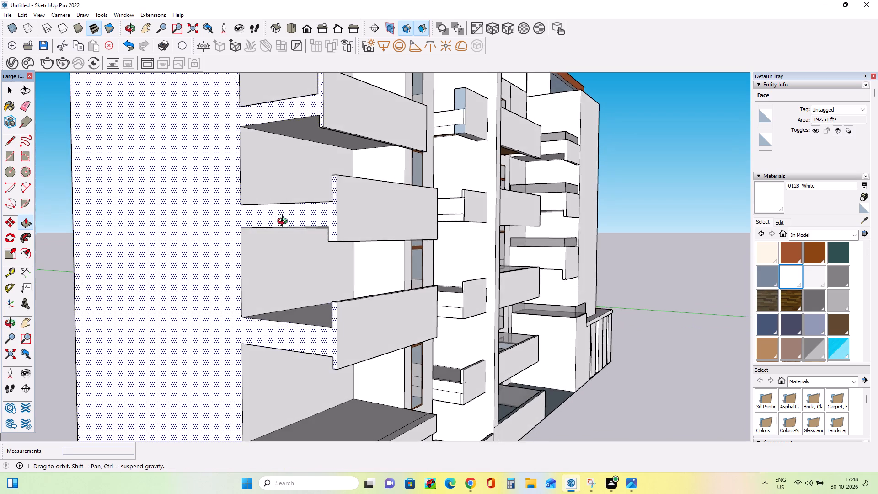
{"action": "middle_click_drag", "start_coordinate": [284, 222], "coordinate": [289, 211]}
{"action": "scroll", "coordinate": [326, 332], "scroll_direction": "up", "scroll_amount": 1}
{"action": "middle_click_drag", "start_coordinate": [327, 315], "coordinate": [431, 284]}
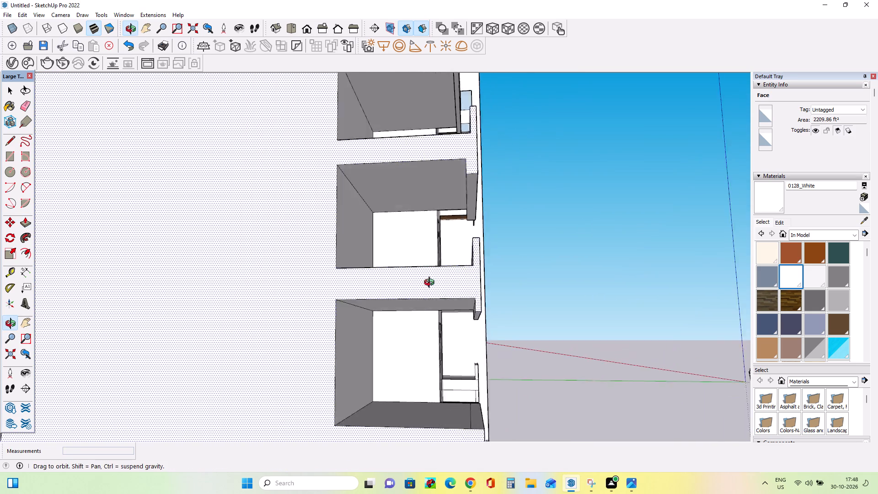
{"action": "middle_click_drag", "start_coordinate": [431, 284], "coordinate": [490, 284]}
{"action": "left_click_drag", "start_coordinate": [510, 195], "coordinate": [515, 196]}
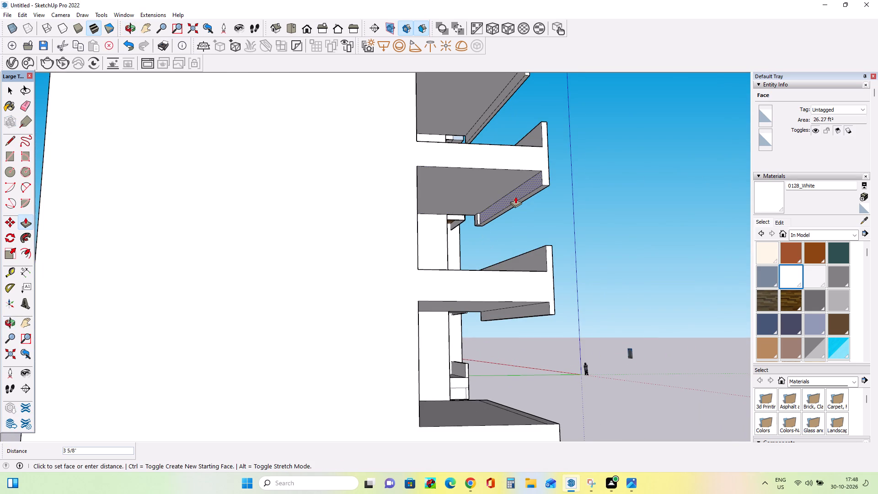
{"action": "left_click_drag", "start_coordinate": [515, 196], "coordinate": [515, 196]}
{"action": "scroll", "coordinate": [492, 223], "scroll_direction": "up", "scroll_amount": 5}
{"action": "scroll", "coordinate": [449, 226], "scroll_direction": "down", "scroll_amount": 3}
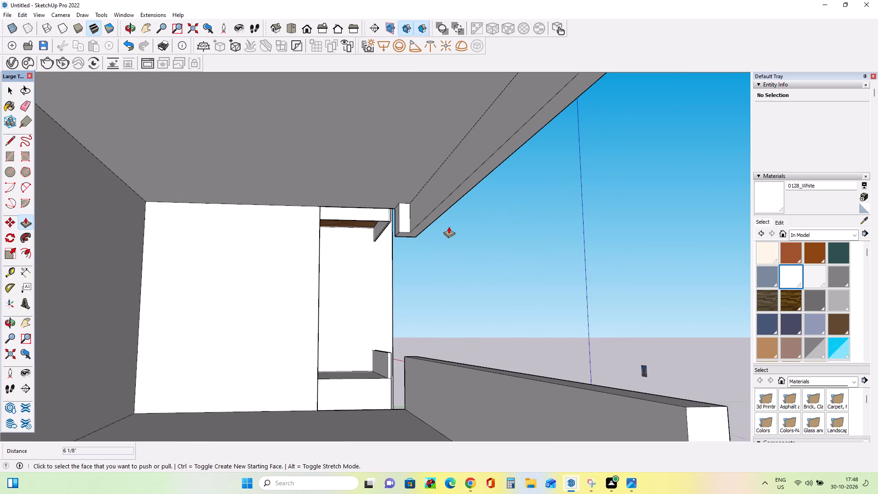
{"action": "scroll", "coordinate": [402, 223], "scroll_direction": "up", "scroll_amount": 2}
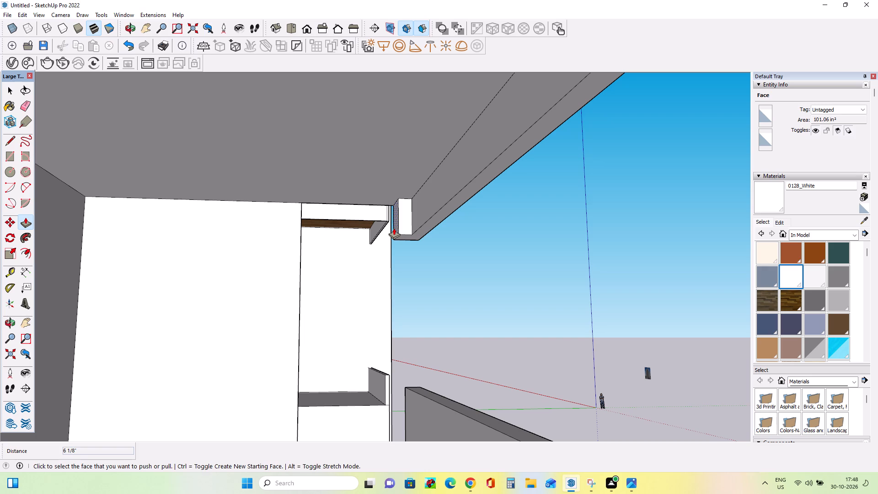
{"action": "left_click_drag", "start_coordinate": [394, 228], "coordinate": [414, 217]}
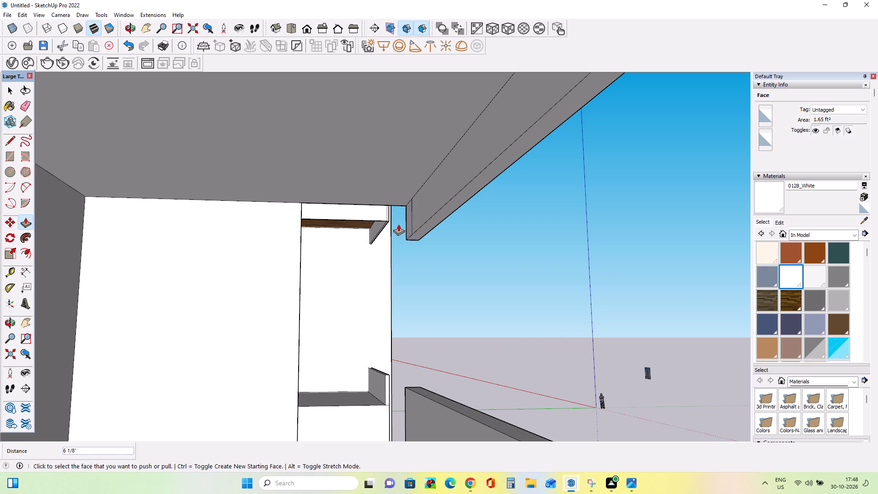
Push the third end-bay balcony's floor down about 1' 6 13/16" to make its slab thinner.
{"action": "scroll", "coordinate": [398, 224], "scroll_direction": "down", "scroll_amount": 7}
{"action": "middle_click_drag", "start_coordinate": [416, 275], "coordinate": [412, 276]}
{"action": "scroll", "coordinate": [404, 272], "scroll_direction": "up", "scroll_amount": 7}
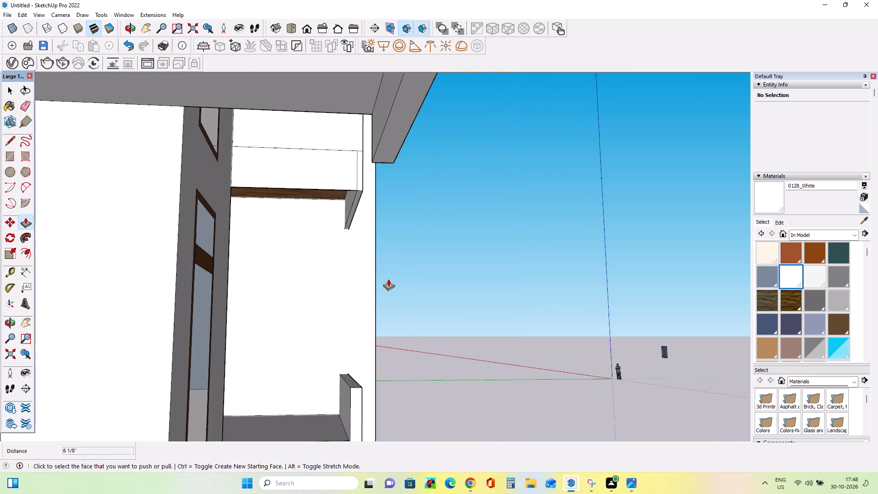
{"action": "middle_click", "coordinate": [391, 279]}
{"action": "scroll", "coordinate": [394, 279], "scroll_direction": "down", "scroll_amount": 5}
{"action": "middle_click_drag", "start_coordinate": [409, 343], "coordinate": [328, 345]}
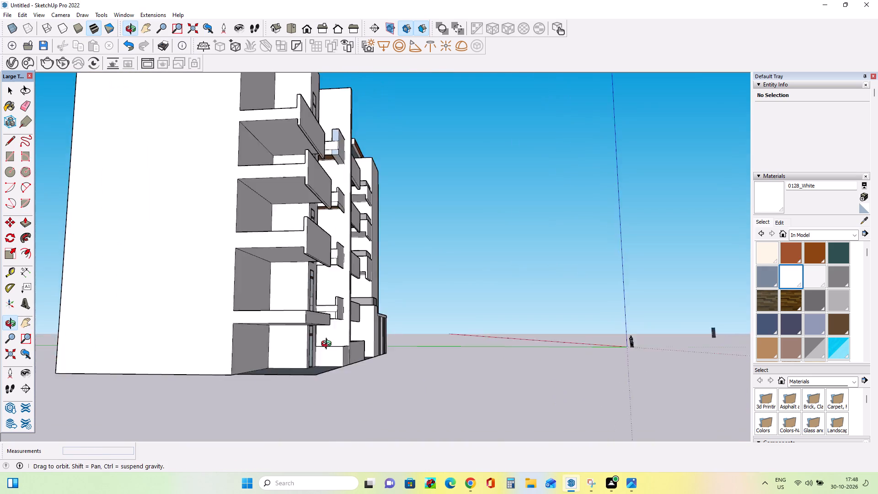
{"action": "middle_click_drag", "start_coordinate": [328, 345], "coordinate": [296, 352]}
{"action": "scroll", "coordinate": [241, 337], "scroll_direction": "up", "scroll_amount": 4}
{"action": "middle_click_drag", "start_coordinate": [224, 351], "coordinate": [191, 377]}
{"action": "middle_click_drag", "start_coordinate": [154, 321], "coordinate": [215, 344]}
{"action": "left_click_drag", "start_coordinate": [220, 322], "coordinate": [220, 330]}
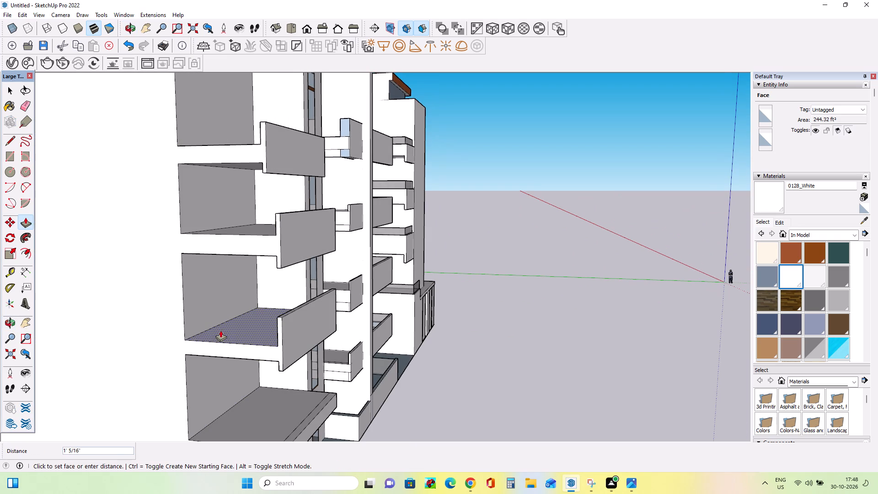
{"action": "left_click_drag", "start_coordinate": [220, 330], "coordinate": [220, 334]}
Push the second end-bay balcony's floor down about 11 15/16" and the top one's floor down about 1' 1 7/8".
{"action": "middle_click_drag", "start_coordinate": [233, 321], "coordinate": [246, 337]}
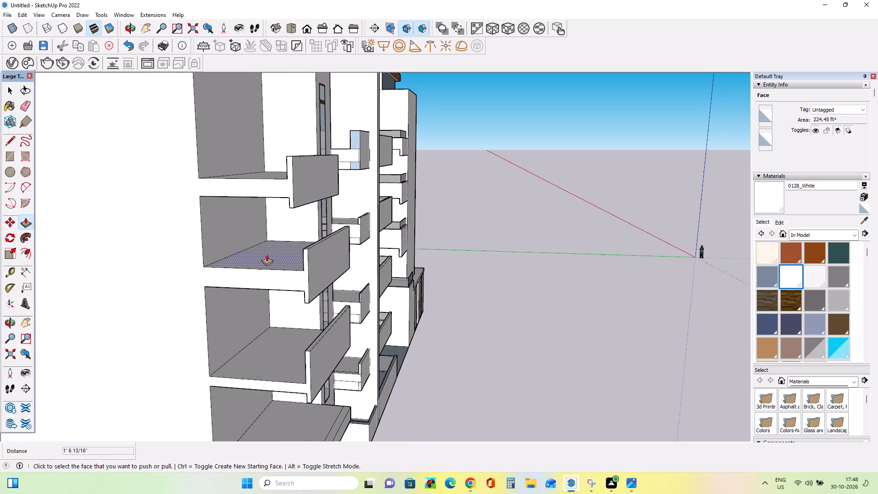
{"action": "left_click_drag", "start_coordinate": [267, 258], "coordinate": [268, 266]}
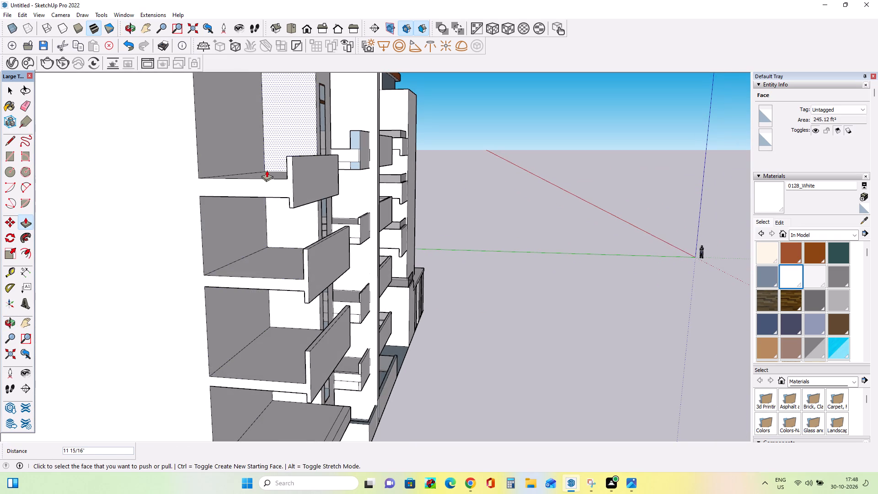
{"action": "left_click_drag", "start_coordinate": [267, 174], "coordinate": [268, 183]}
Examine the whole balcony facade from both corners to compare the end-bay balconies with the rest.
{"action": "middle_click_drag", "start_coordinate": [303, 356], "coordinate": [289, 348]}
{"action": "scroll", "coordinate": [289, 347], "scroll_direction": "down", "scroll_amount": 9}
{"action": "middle_click_drag", "start_coordinate": [299, 319], "coordinate": [0, 314]}
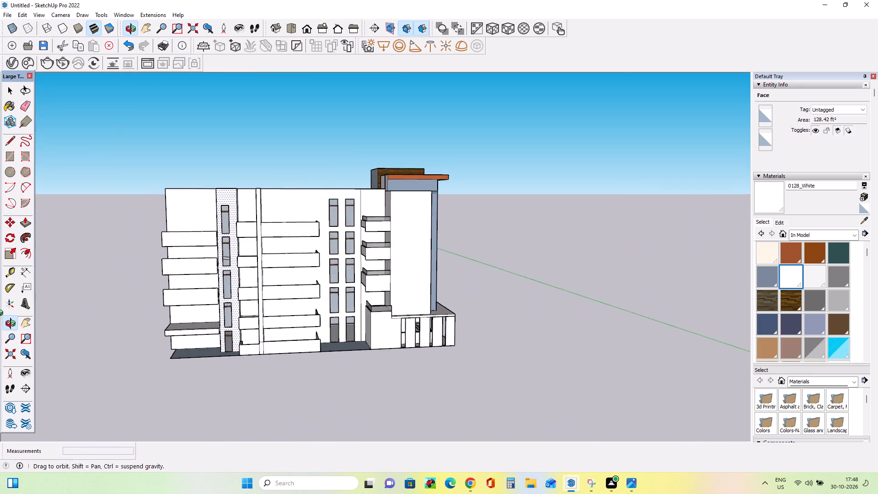
{"action": "middle_click_drag", "start_coordinate": [0, 314], "coordinate": [0, 325]}
{"action": "middle_click_drag", "start_coordinate": [304, 301], "coordinate": [177, 321]}
{"action": "scroll", "coordinate": [250, 250], "scroll_direction": "up", "scroll_amount": 6}
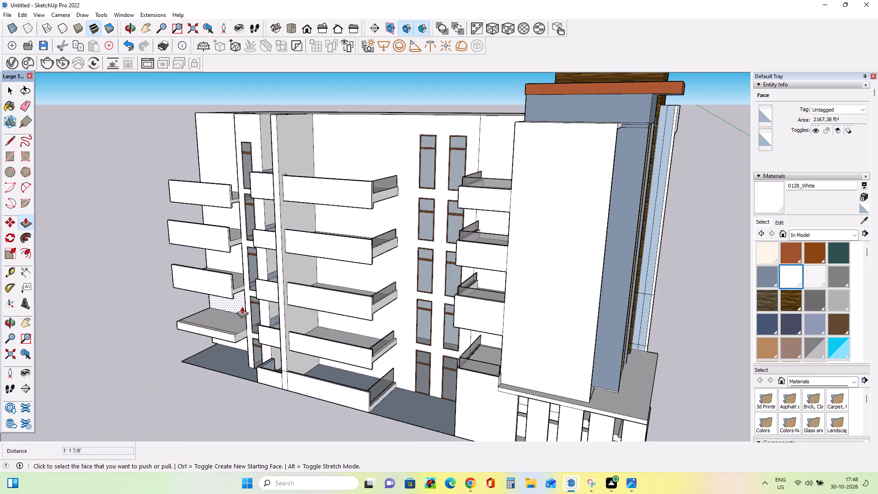
{"action": "middle_click_drag", "start_coordinate": [244, 308], "coordinate": [255, 305]}
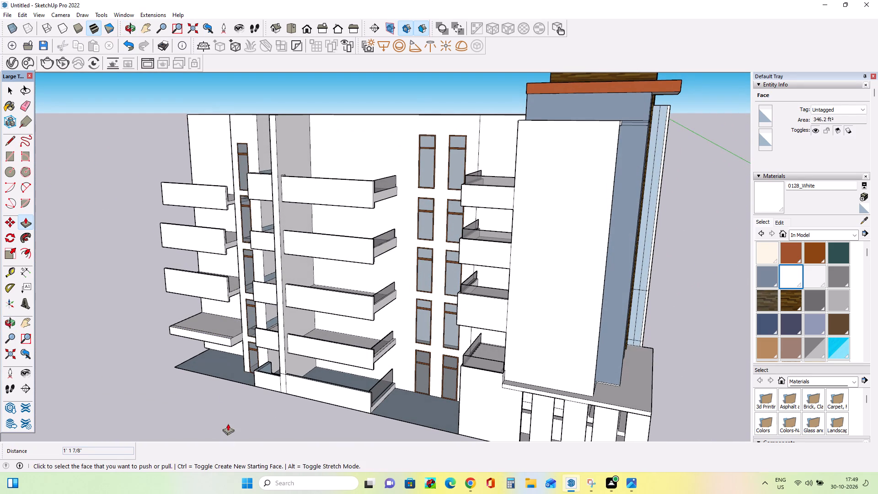
{"action": "middle_click_drag", "start_coordinate": [175, 339], "coordinate": [433, 292]}
{"action": "scroll", "coordinate": [433, 292], "scroll_direction": "down", "scroll_amount": 3}
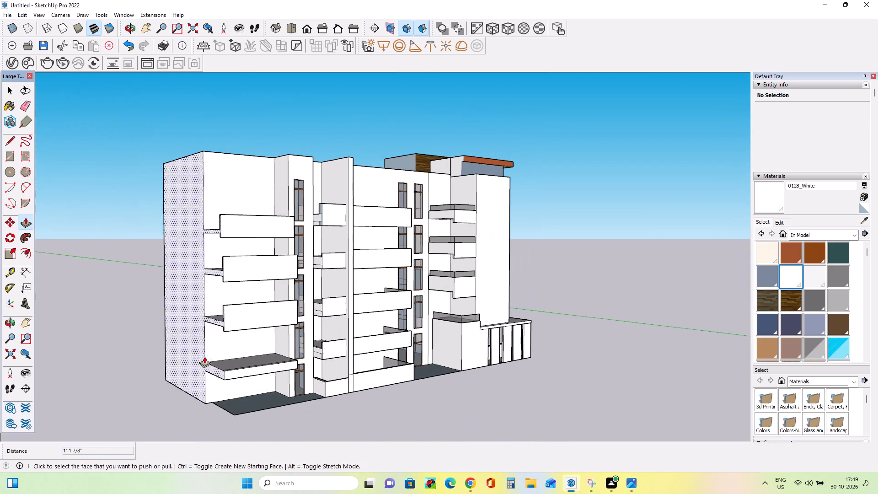
Raise the front strip on the fourth, lowest end-bay balcony into a parapet, and thin it by pushing its inner face outward.
{"action": "middle_click_drag", "start_coordinate": [270, 377], "coordinate": [282, 407]}
{"action": "scroll", "coordinate": [269, 390], "scroll_direction": "up", "scroll_amount": 7}
{"action": "left_click_drag", "start_coordinate": [270, 392], "coordinate": [270, 389]}
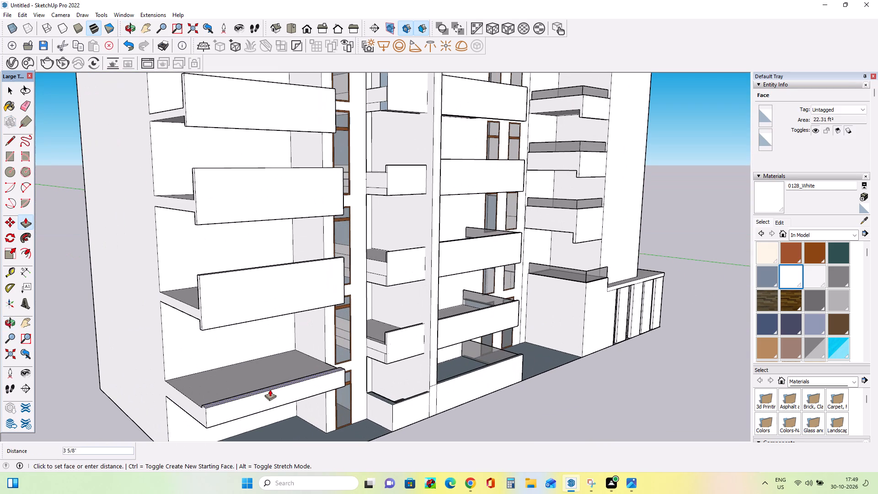
{"action": "left_click_drag", "start_coordinate": [270, 389], "coordinate": [274, 369]}
{"action": "middle_click_drag", "start_coordinate": [222, 377], "coordinate": [350, 365]}
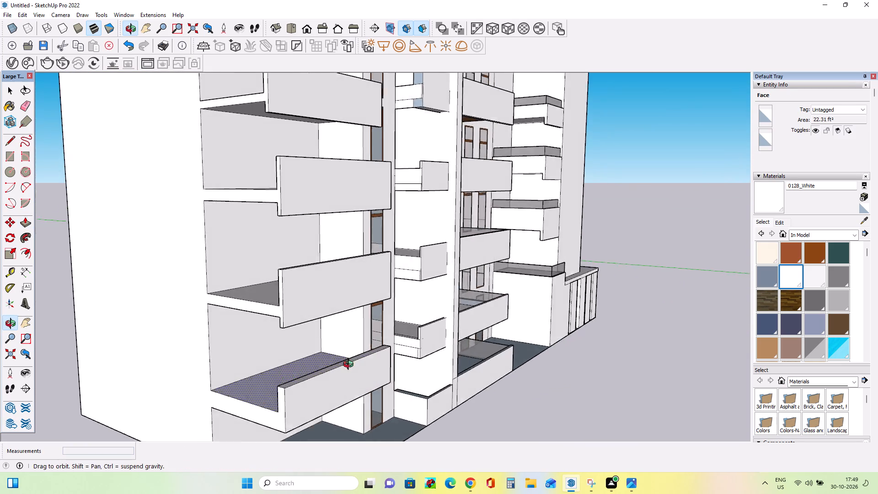
{"action": "middle_click_drag", "start_coordinate": [350, 365], "coordinate": [443, 375]}
{"action": "left_click_drag", "start_coordinate": [538, 391], "coordinate": [542, 391]}
Lower the third end-bay parapet's top about 1' 2 7/8", the second's as well, and the top one's about 8 5/8".
{"action": "middle_click_drag", "start_coordinate": [565, 300], "coordinate": [546, 385]}
{"action": "left_click_drag", "start_coordinate": [523, 368], "coordinate": [525, 376]}
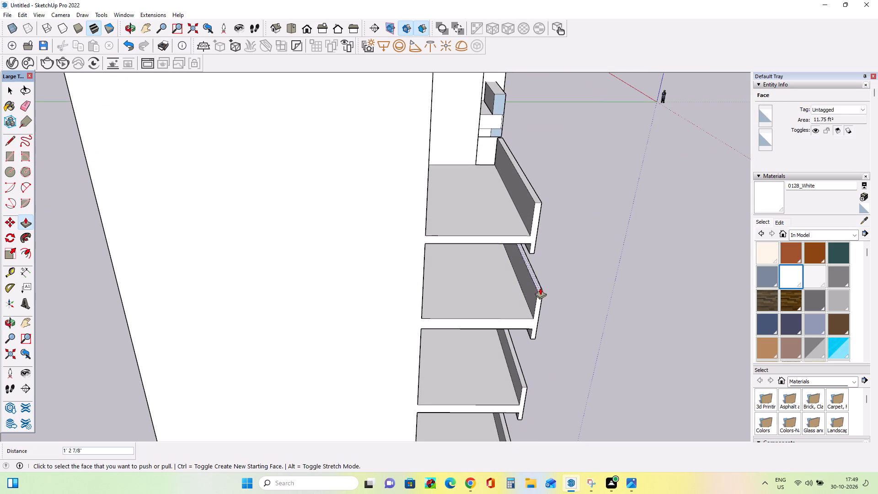
{"action": "left_click_drag", "start_coordinate": [540, 288], "coordinate": [540, 296]}
{"action": "left_click_drag", "start_coordinate": [535, 195], "coordinate": [536, 202]}
Draw a narrow rectangle about 20' 3 11/16" long along the front edge of the lowest end-bay balcony's underside.
{"action": "middle_click_drag", "start_coordinate": [418, 311], "coordinate": [420, 304]}
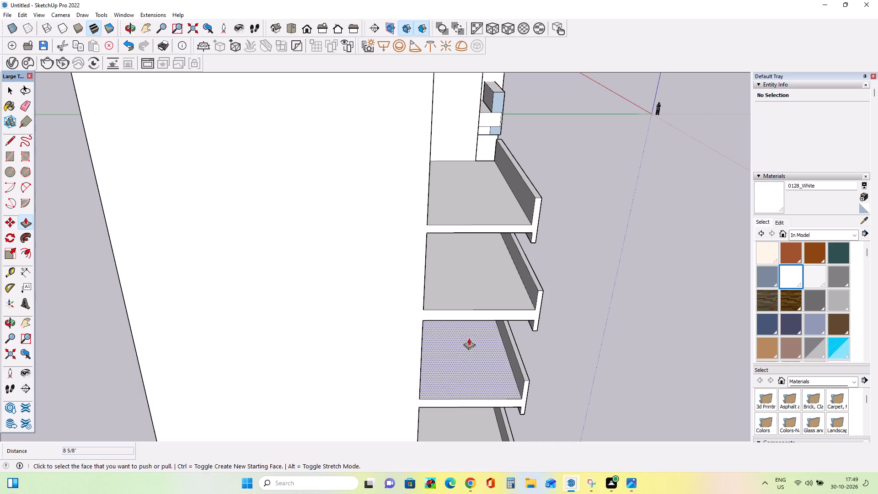
{"action": "middle_click_drag", "start_coordinate": [339, 244], "coordinate": [276, 236]}
{"action": "scroll", "coordinate": [358, 272], "scroll_direction": "down", "scroll_amount": 6}
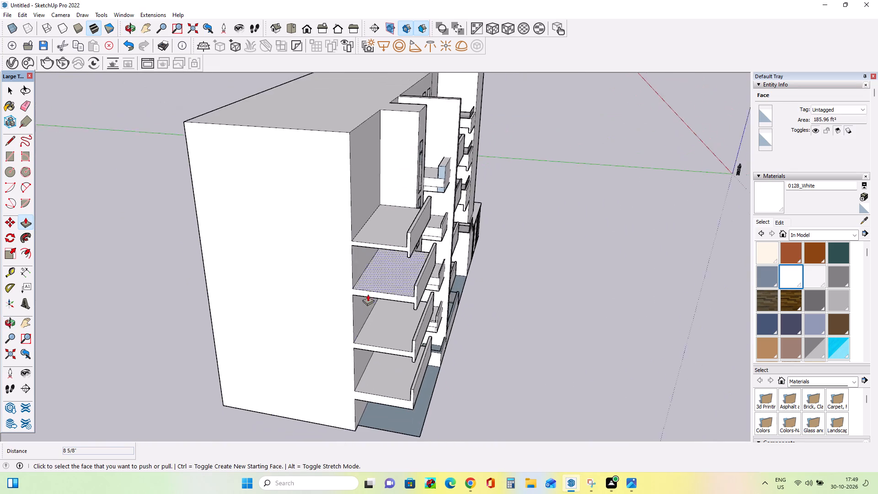
{"action": "scroll", "coordinate": [368, 294], "scroll_direction": "down", "scroll_amount": 1}
{"action": "scroll", "coordinate": [416, 413], "scroll_direction": "up", "scroll_amount": 9}
{"action": "middle_click_drag", "start_coordinate": [386, 391], "coordinate": [364, 269]}
{"action": "scroll", "coordinate": [293, 137], "scroll_direction": "up", "scroll_amount": 3}
{"action": "left_click", "coordinate": [9, 156]}
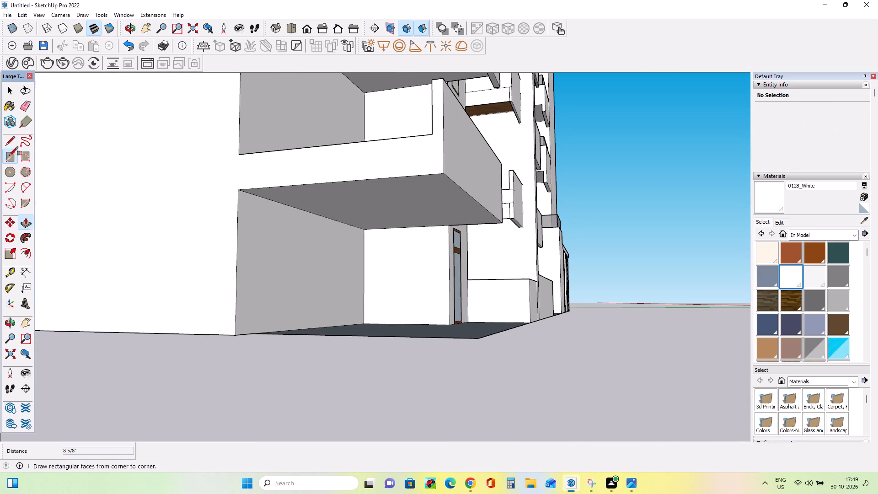
{"action": "left_click", "coordinate": [444, 175]}
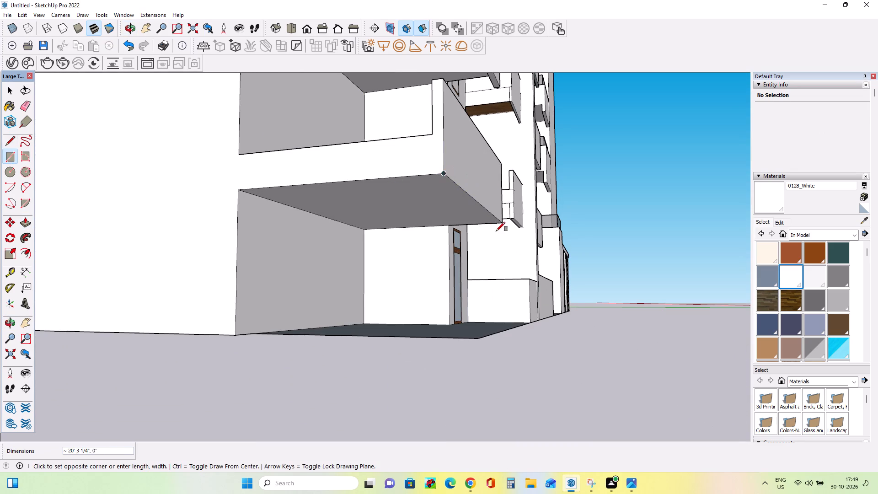
{"action": "middle_click_drag", "start_coordinate": [495, 225], "coordinate": [469, 178]}
{"action": "scroll", "coordinate": [469, 177], "scroll_direction": "up", "scroll_amount": 3}
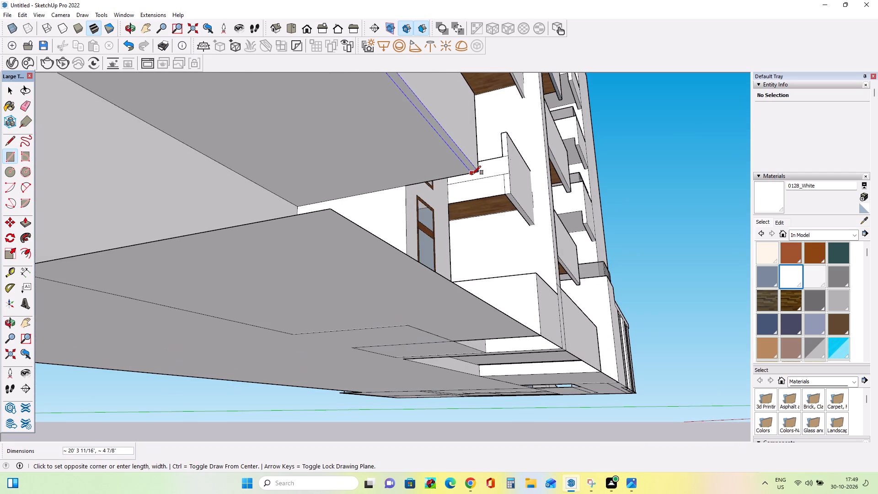
{"action": "left_click", "coordinate": [472, 175]}
Extend the lowest end-bay balcony's underside strip down about 8 1/8", and push its inner face outward about 1 3/8".
{"action": "left_click", "coordinate": [25, 222]}
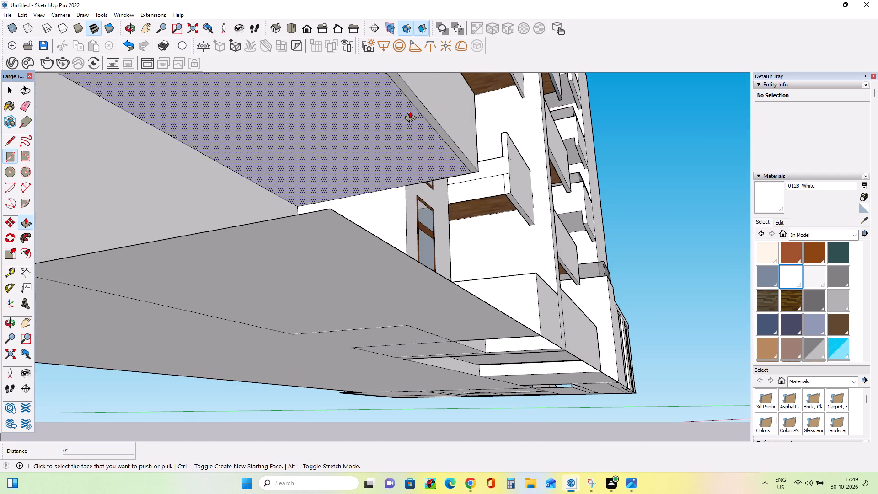
{"action": "left_click_drag", "start_coordinate": [424, 108], "coordinate": [423, 121]}
{"action": "middle_click_drag", "start_coordinate": [357, 201], "coordinate": [460, 262]}
{"action": "scroll", "coordinate": [460, 262], "scroll_direction": "down", "scroll_amount": 2}
{"action": "middle_click_drag", "start_coordinate": [486, 237], "coordinate": [470, 222]}
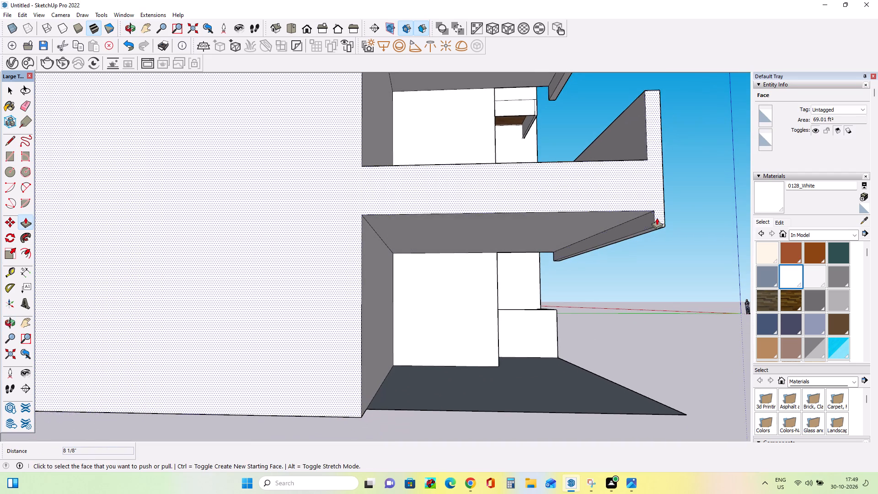
{"action": "left_click", "coordinate": [648, 221]}
Examine the whole building facade from several sides to check that the end-bay balconies match.
{"action": "scroll", "coordinate": [337, 302], "scroll_direction": "down", "scroll_amount": 3}
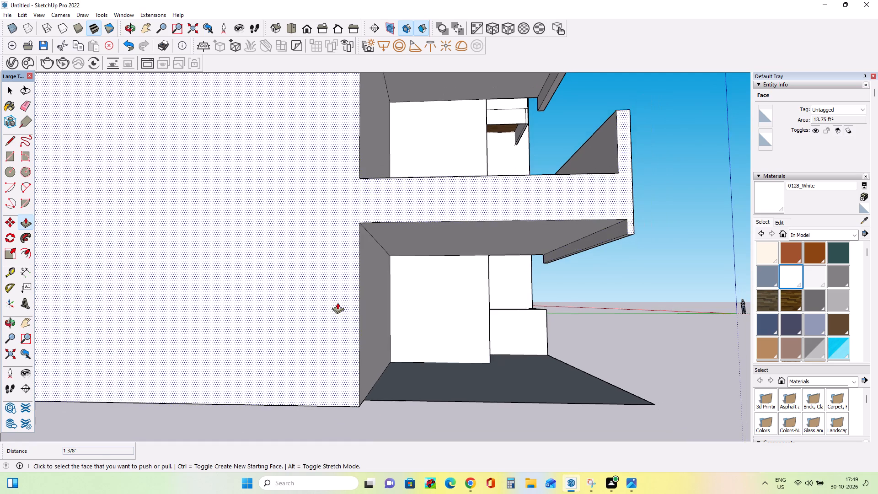
{"action": "scroll", "coordinate": [337, 302], "scroll_direction": "down", "scroll_amount": 3}
{"action": "middle_click_drag", "start_coordinate": [336, 309], "coordinate": [274, 328]}
{"action": "scroll", "coordinate": [273, 325], "scroll_direction": "down", "scroll_amount": 11}
{"action": "middle_click_drag", "start_coordinate": [331, 321], "coordinate": [254, 362]}
{"action": "scroll", "coordinate": [254, 362], "scroll_direction": "down", "scroll_amount": 6}
{"action": "middle_click_drag", "start_coordinate": [308, 345], "coordinate": [89, 352]}
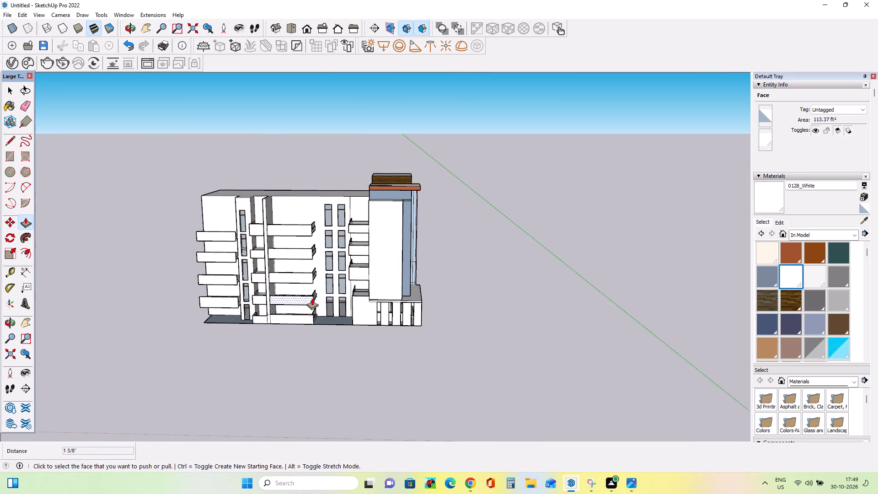
{"action": "scroll", "coordinate": [312, 298], "scroll_direction": "up", "scroll_amount": 3}
{"action": "middle_click_drag", "start_coordinate": [317, 309], "coordinate": [227, 334]}
{"action": "scroll", "coordinate": [326, 321], "scroll_direction": "up", "scroll_amount": 1}
{"action": "middle_click_drag", "start_coordinate": [329, 314], "coordinate": [337, 298]}
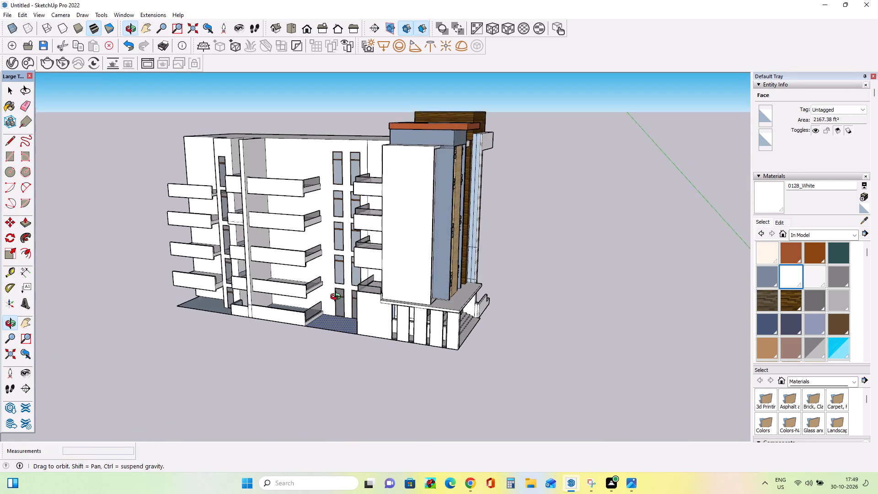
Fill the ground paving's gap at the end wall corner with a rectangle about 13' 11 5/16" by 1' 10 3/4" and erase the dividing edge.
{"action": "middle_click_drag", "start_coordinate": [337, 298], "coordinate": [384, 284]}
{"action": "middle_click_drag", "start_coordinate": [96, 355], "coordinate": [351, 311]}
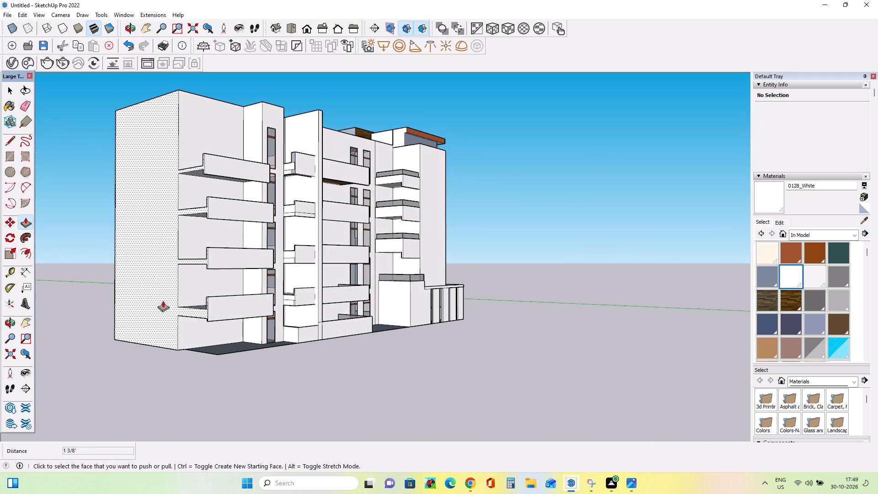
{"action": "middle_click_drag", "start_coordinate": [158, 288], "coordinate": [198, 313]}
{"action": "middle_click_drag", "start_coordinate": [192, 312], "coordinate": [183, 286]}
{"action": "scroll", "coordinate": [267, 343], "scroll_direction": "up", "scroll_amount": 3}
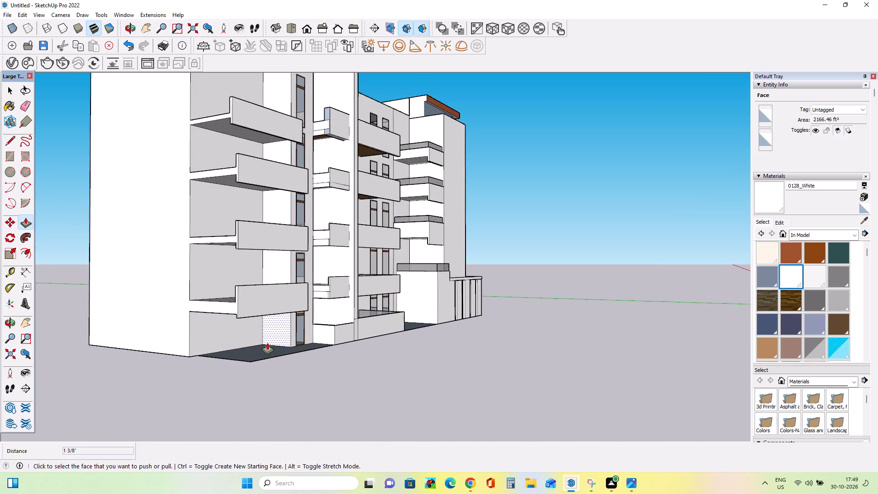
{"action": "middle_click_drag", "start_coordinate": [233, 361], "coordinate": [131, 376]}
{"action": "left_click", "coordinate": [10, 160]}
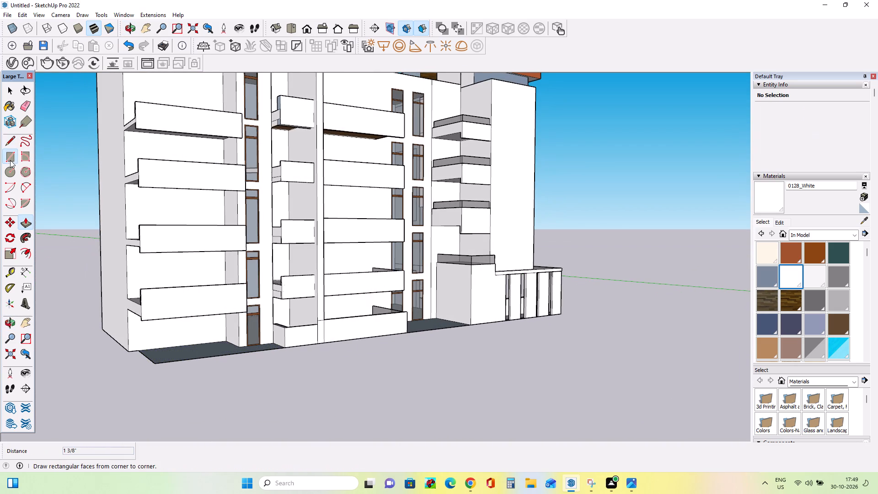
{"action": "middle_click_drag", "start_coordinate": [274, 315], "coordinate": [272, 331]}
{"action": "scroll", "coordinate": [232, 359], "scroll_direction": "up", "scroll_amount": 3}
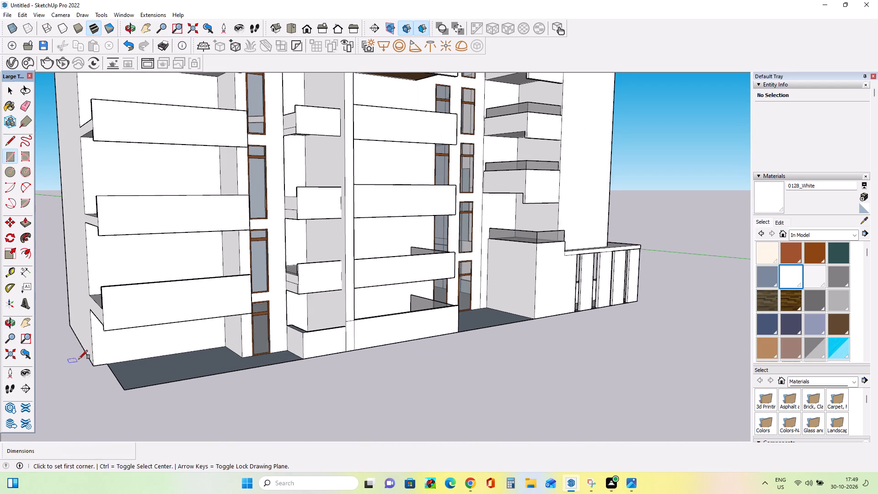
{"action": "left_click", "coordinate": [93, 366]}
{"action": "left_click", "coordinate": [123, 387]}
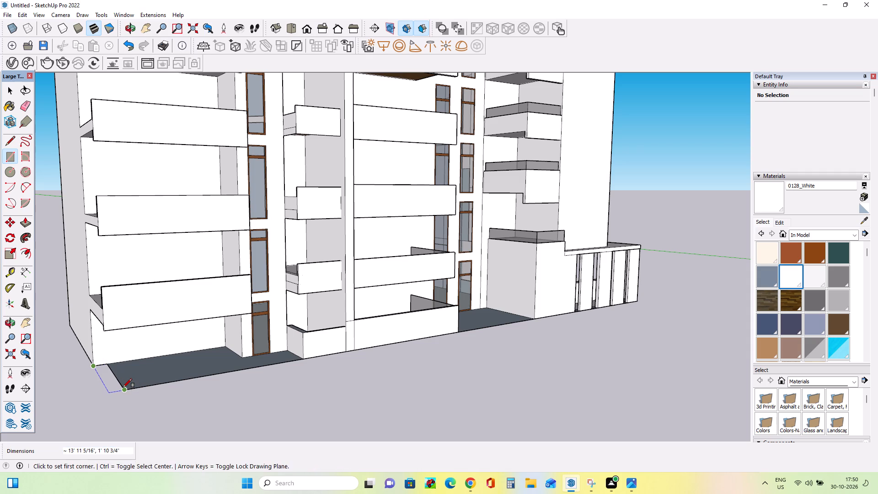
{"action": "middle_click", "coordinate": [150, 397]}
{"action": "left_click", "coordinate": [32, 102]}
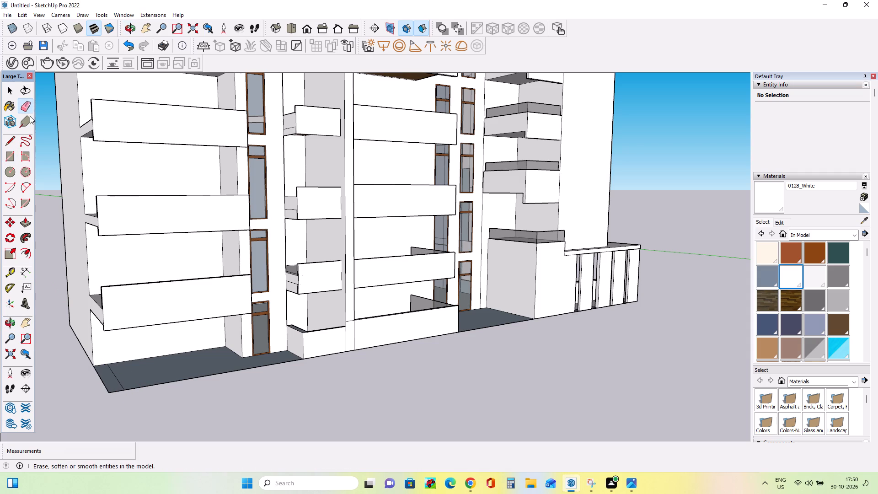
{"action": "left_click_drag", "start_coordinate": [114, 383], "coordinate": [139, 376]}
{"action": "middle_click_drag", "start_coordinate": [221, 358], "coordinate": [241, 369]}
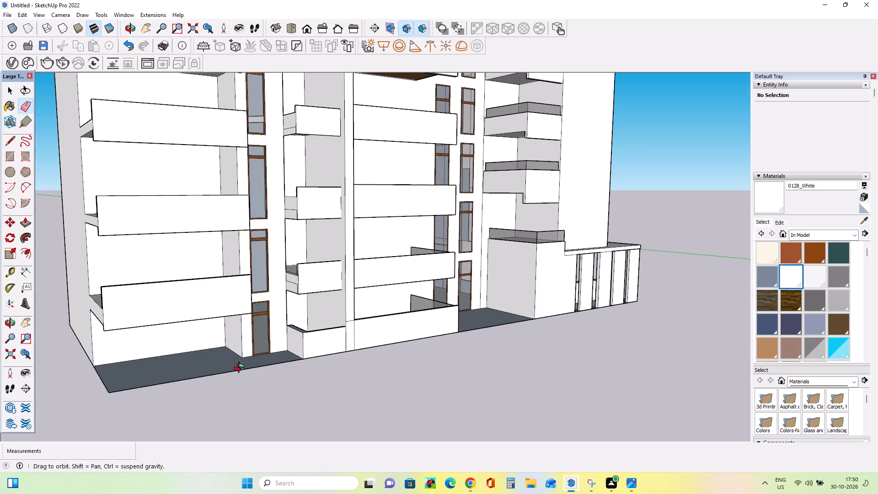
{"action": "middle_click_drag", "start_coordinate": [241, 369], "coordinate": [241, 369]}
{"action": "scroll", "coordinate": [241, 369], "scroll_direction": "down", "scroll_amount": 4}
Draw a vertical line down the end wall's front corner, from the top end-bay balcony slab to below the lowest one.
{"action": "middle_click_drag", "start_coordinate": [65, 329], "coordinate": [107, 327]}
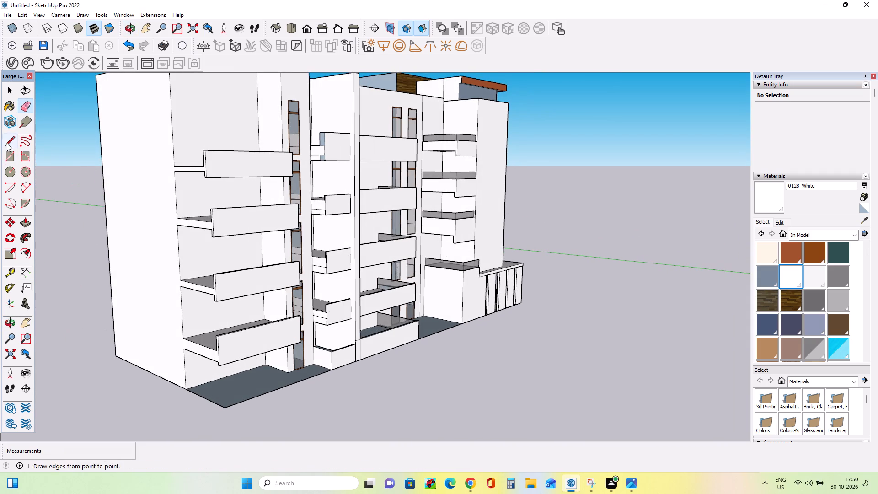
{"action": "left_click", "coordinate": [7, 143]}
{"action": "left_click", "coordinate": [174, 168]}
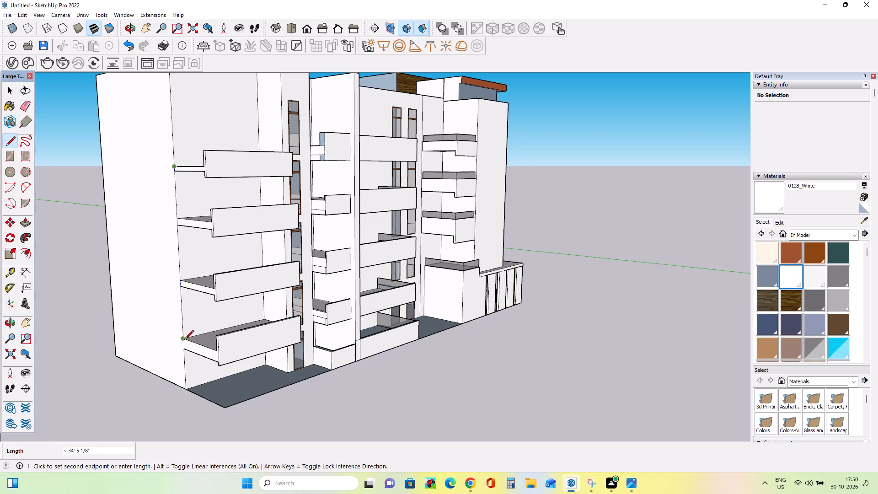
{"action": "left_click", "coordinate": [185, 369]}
Examine the facade and the end-bay balconies' heights from the front and the end side.
{"action": "middle_click_drag", "start_coordinate": [199, 370], "coordinate": [160, 386]}
{"action": "scroll", "coordinate": [160, 386], "scroll_direction": "down", "scroll_amount": 2}
{"action": "middle_click_drag", "start_coordinate": [232, 309], "coordinate": [121, 309]}
{"action": "scroll", "coordinate": [122, 248], "scroll_direction": "up", "scroll_amount": 2}
{"action": "middle_click_drag", "start_coordinate": [124, 247], "coordinate": [169, 231]}
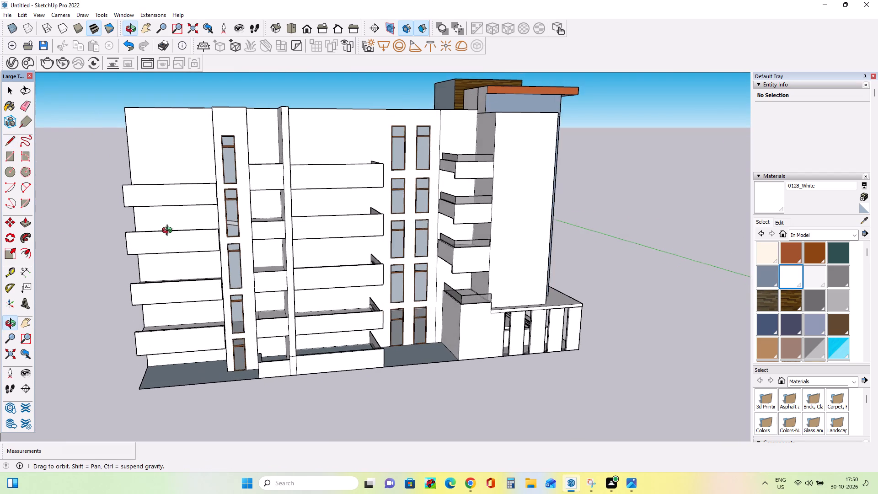
{"action": "middle_click_drag", "start_coordinate": [169, 231], "coordinate": [177, 240]}
{"action": "scroll", "coordinate": [170, 208], "scroll_direction": "up", "scroll_amount": 4}
{"action": "middle_click_drag", "start_coordinate": [173, 214], "coordinate": [192, 246]}
{"action": "middle_click_drag", "start_coordinate": [204, 216], "coordinate": [235, 192]}
{"action": "middle_click_drag", "start_coordinate": [171, 195], "coordinate": [173, 195]}
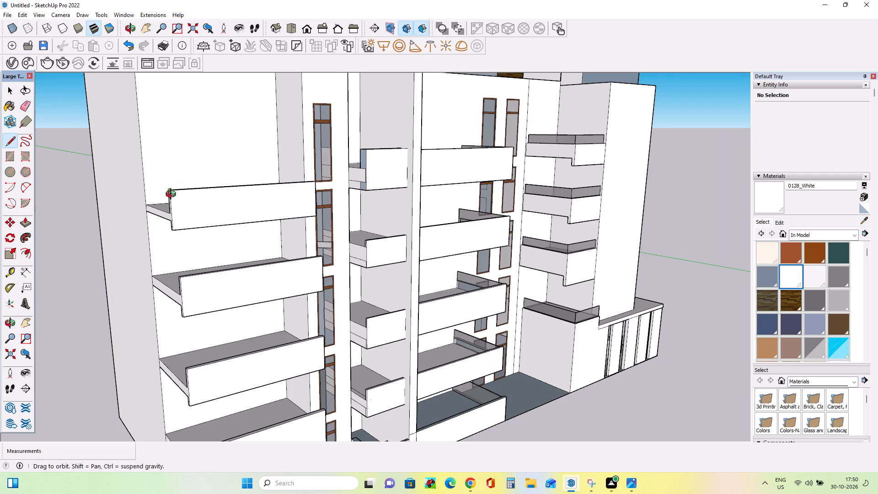
{"action": "middle_click_drag", "start_coordinate": [173, 195], "coordinate": [223, 211]}
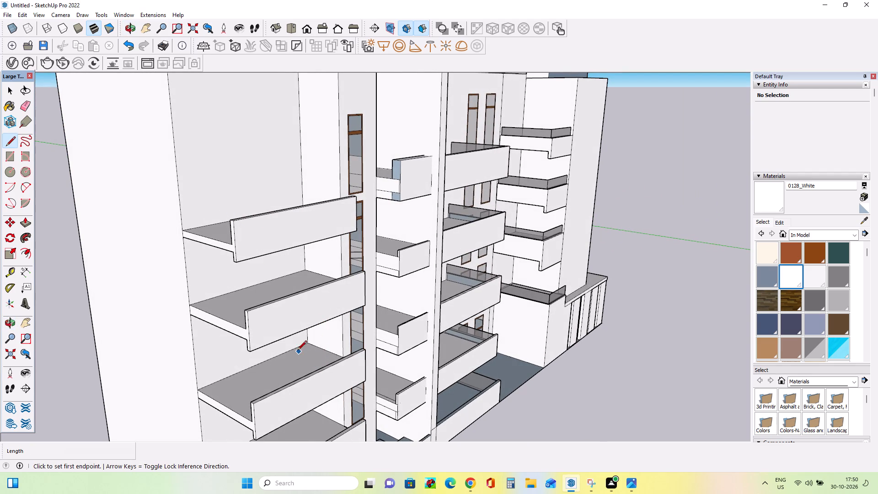
Undo the recent edits back to before the end-bay balconies' floors and parapet tops were lowered.
{"action": "key", "text": "ctrl+z"}
{"action": "key", "text": "ctrl+z"}
{"action": "key", "text": "ctrl+z"}
{"action": "key", "text": "ctrl+z"}
{"action": "key", "text": "ctrl+z"}
{"action": "key", "text": "ctrl+z"}
{"action": "key", "text": "ctrl+z"}
{"action": "key", "text": "ctrl+z"}
{"action": "key", "text": "ctrl+z"}
{"action": "key", "text": "ctrl+z"}
{"action": "key", "text": "ctrl+z"}
{"action": "key", "text": "ctrl+z"}
{"action": "key", "text": "ctrl+z"}
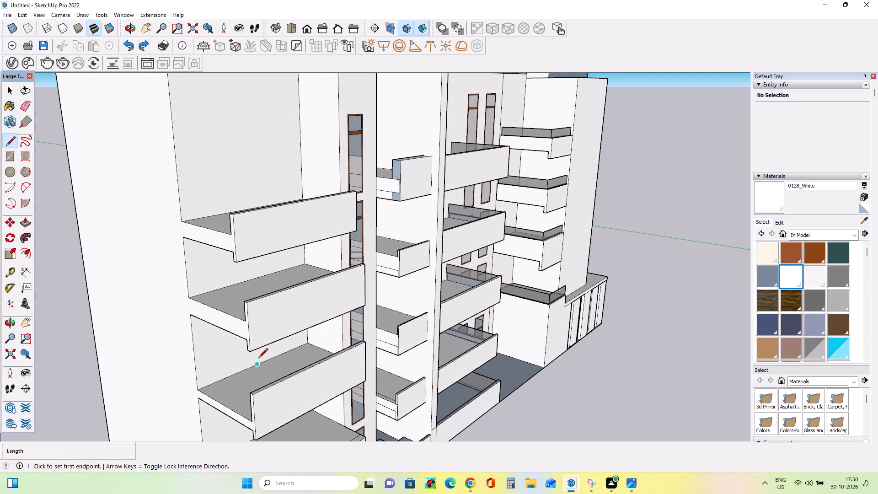
{"action": "key", "text": "ctrl+z"}
{"action": "key", "text": "ctrl+z"}
Raise the top end-bay balcony's floor face and push its underside up to thin the slab.
{"action": "middle_click_drag", "start_coordinate": [301, 345], "coordinate": [296, 333]}
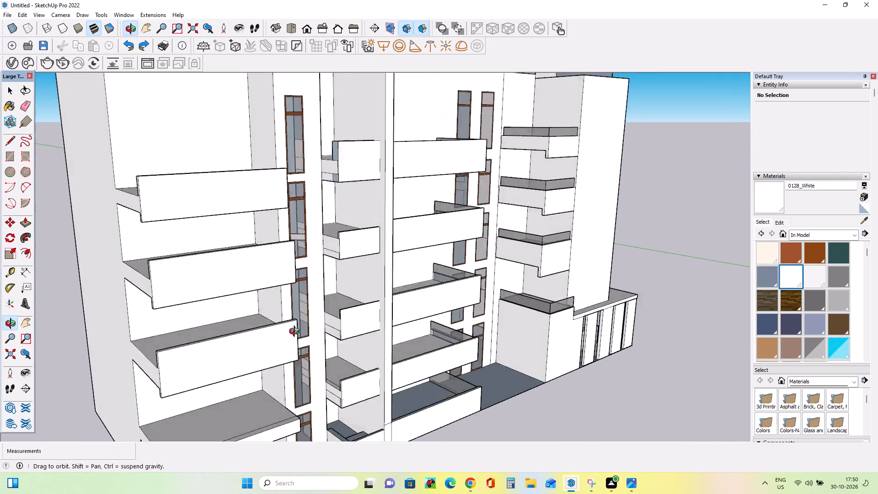
{"action": "middle_click_drag", "start_coordinate": [296, 333], "coordinate": [340, 338]}
{"action": "middle_click_drag", "start_coordinate": [301, 263], "coordinate": [339, 305]}
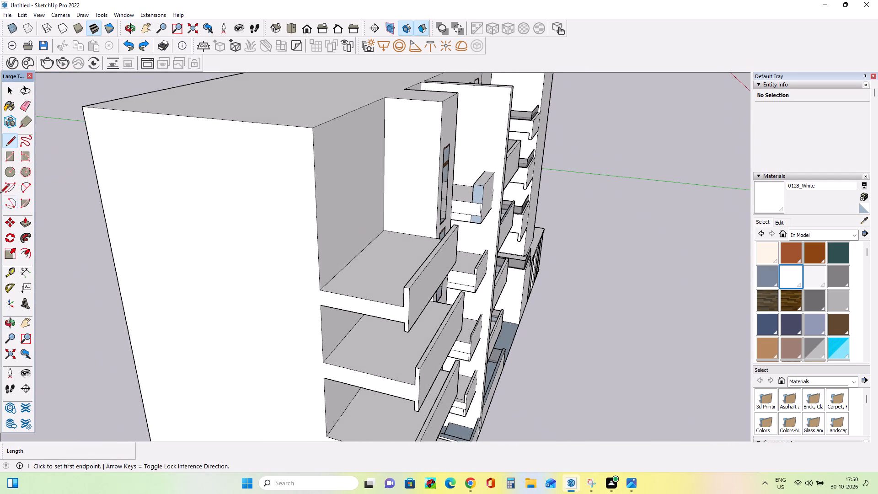
{"action": "left_click", "coordinate": [28, 224]}
{"action": "left_click_drag", "start_coordinate": [375, 266], "coordinate": [375, 258]}
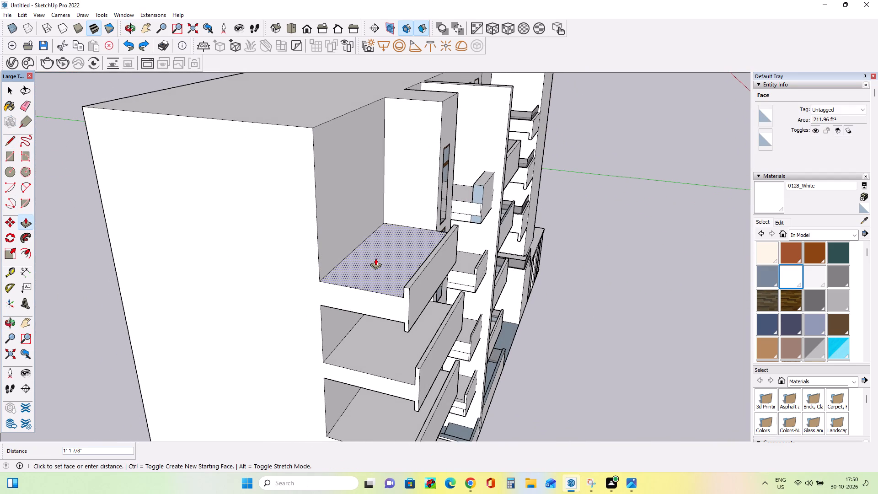
{"action": "left_click_drag", "start_coordinate": [375, 258], "coordinate": [376, 255]}
{"action": "middle_click_drag", "start_coordinate": [436, 289], "coordinate": [434, 165]}
{"action": "left_click_drag", "start_coordinate": [385, 129], "coordinate": [385, 123]}
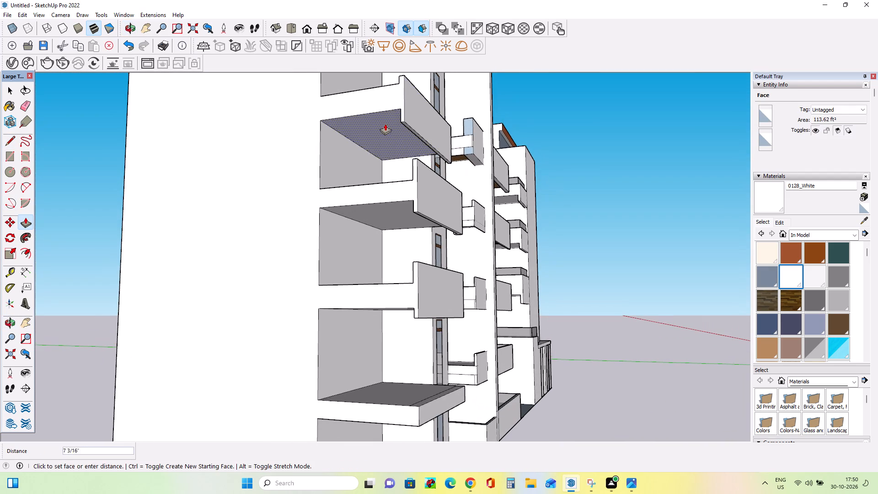
{"action": "left_click_drag", "start_coordinate": [385, 123], "coordinate": [387, 115]}
Raise the top end-bay balcony's floor about 1' 11 3/8" and pull its parapet top up as well.
{"action": "middle_click_drag", "start_coordinate": [437, 215], "coordinate": [296, 274]}
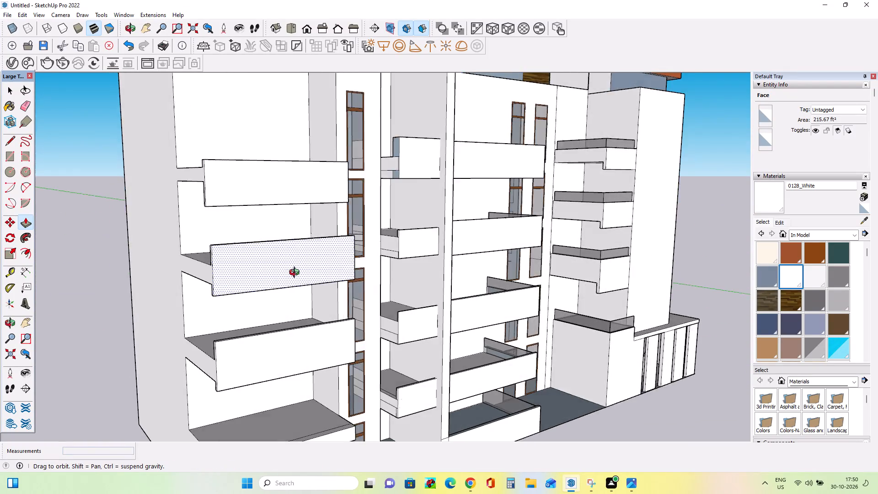
{"action": "middle_click_drag", "start_coordinate": [296, 274], "coordinate": [268, 278]}
{"action": "middle_click_drag", "start_coordinate": [264, 277], "coordinate": [412, 322]}
{"action": "left_click_drag", "start_coordinate": [402, 258], "coordinate": [402, 255]}
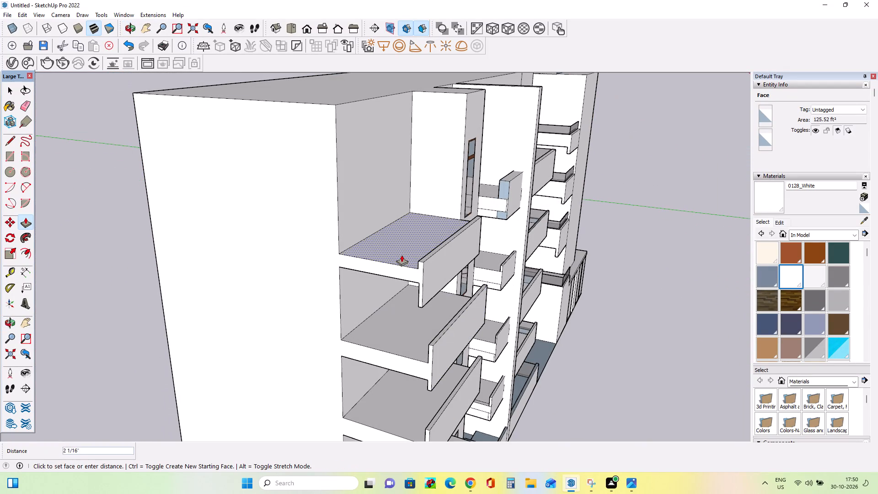
{"action": "left_click_drag", "start_coordinate": [402, 255], "coordinate": [402, 243]}
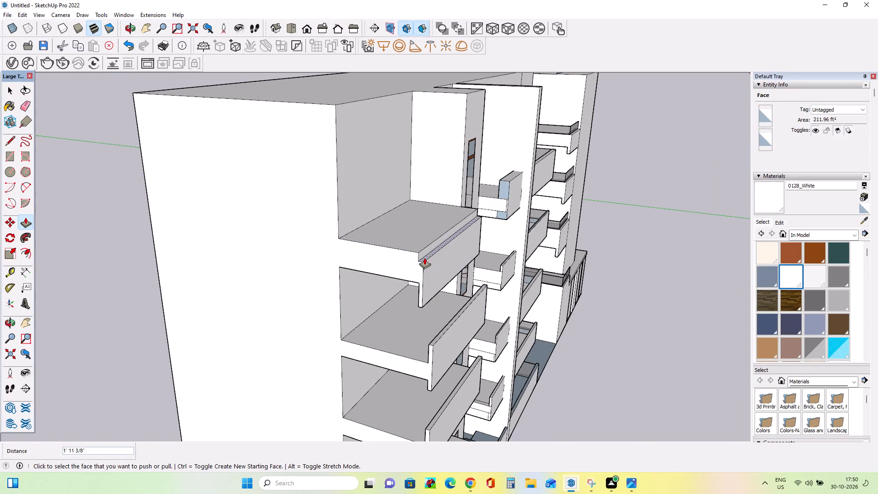
{"action": "left_click_drag", "start_coordinate": [424, 258], "coordinate": [424, 236]}
Raise the top end-bay balcony's floor another 1' 3 15/16" or so, and its parapet top about 2' 3 3/8".
{"action": "middle_click_drag", "start_coordinate": [455, 341], "coordinate": [319, 308]}
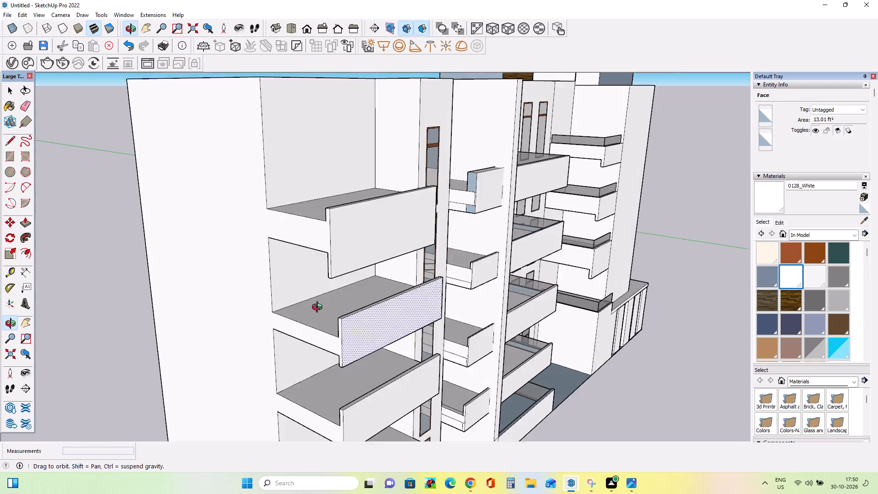
{"action": "middle_click_drag", "start_coordinate": [319, 308], "coordinate": [471, 341]}
{"action": "left_click_drag", "start_coordinate": [427, 234], "coordinate": [428, 223]}
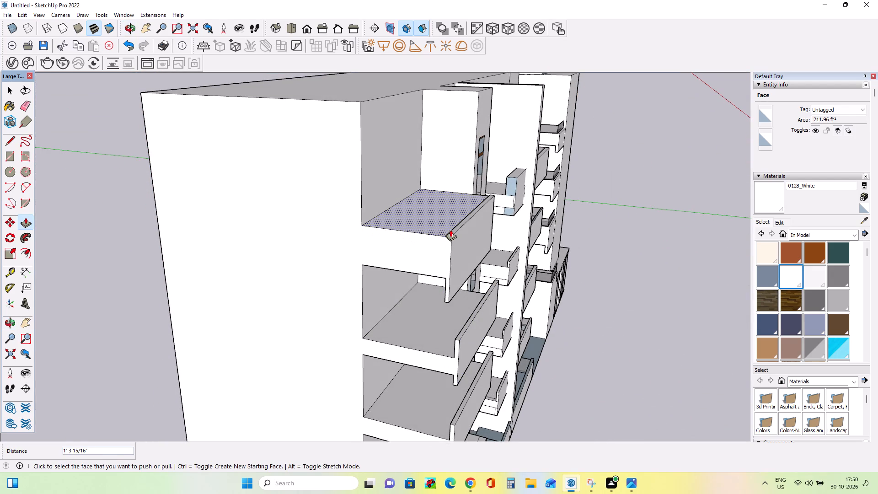
{"action": "left_click_drag", "start_coordinate": [451, 234], "coordinate": [450, 215]}
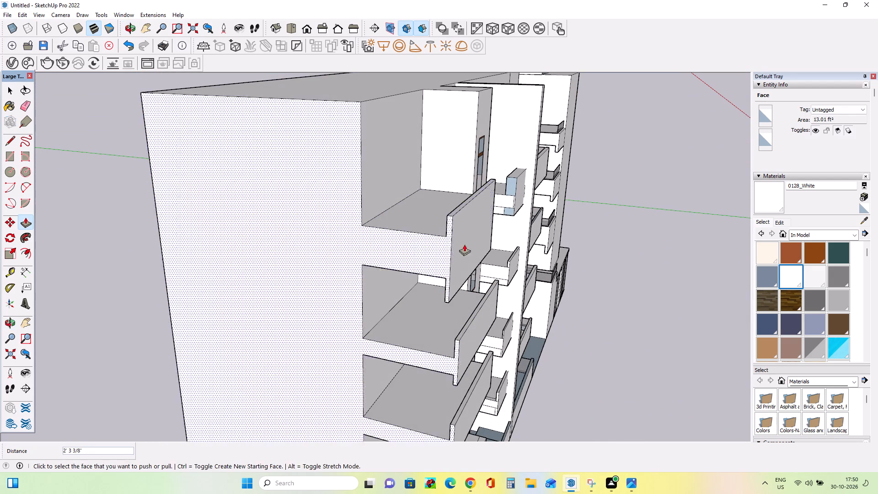
Push the top end-bay balcony's underside up about 2' 11 7/8" and its hanging strip's bottom up about 4' 2 11/16".
{"action": "middle_click_drag", "start_coordinate": [484, 273], "coordinate": [270, 251]}
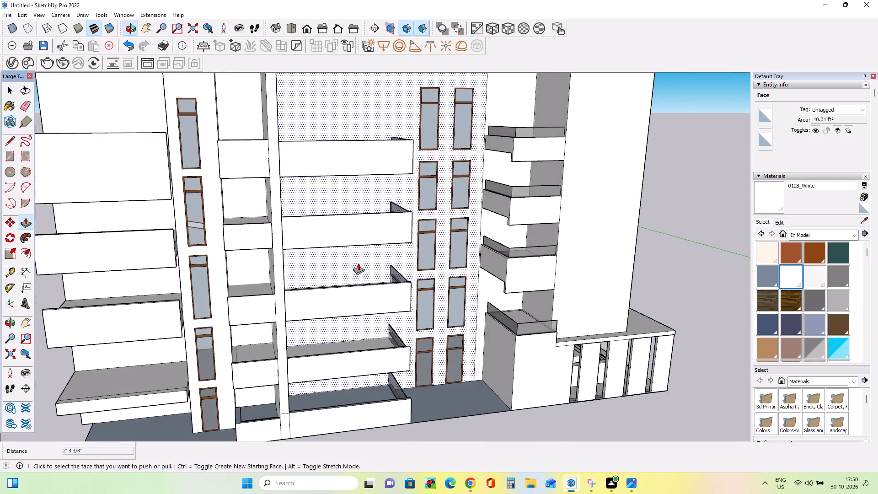
{"action": "scroll", "coordinate": [363, 267], "scroll_direction": "down", "scroll_amount": 3}
{"action": "scroll", "coordinate": [283, 281], "scroll_direction": "down", "scroll_amount": 2}
{"action": "middle_click_drag", "start_coordinate": [173, 279], "coordinate": [429, 238]}
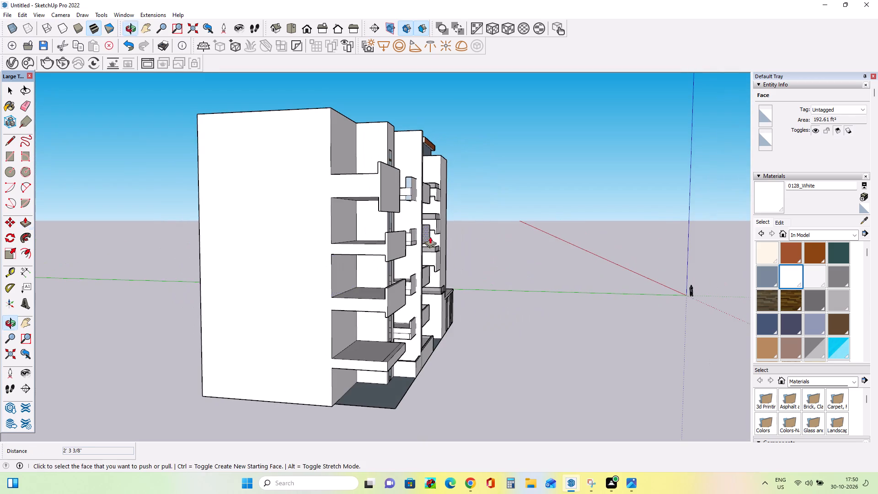
{"action": "middle_click_drag", "start_coordinate": [353, 227], "coordinate": [389, 228]}
{"action": "middle_click_drag", "start_coordinate": [415, 228], "coordinate": [417, 174]}
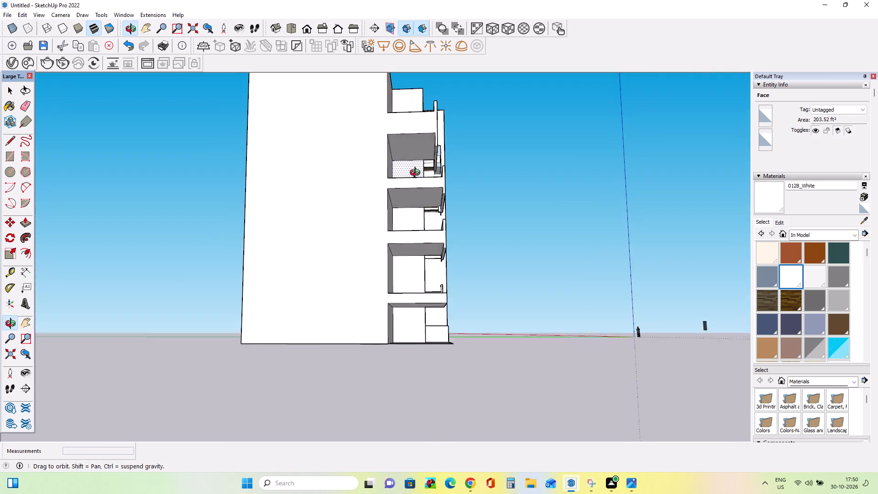
{"action": "middle_click_drag", "start_coordinate": [417, 174], "coordinate": [417, 169]}
{"action": "left_click_drag", "start_coordinate": [416, 128], "coordinate": [418, 116]}
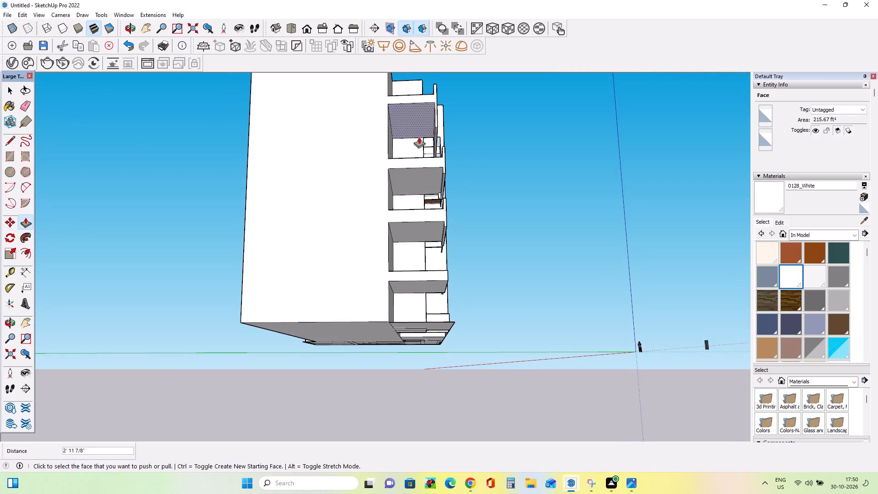
{"action": "middle_click_drag", "start_coordinate": [452, 192], "coordinate": [449, 219]}
{"action": "scroll", "coordinate": [417, 174], "scroll_direction": "up", "scroll_amount": 7}
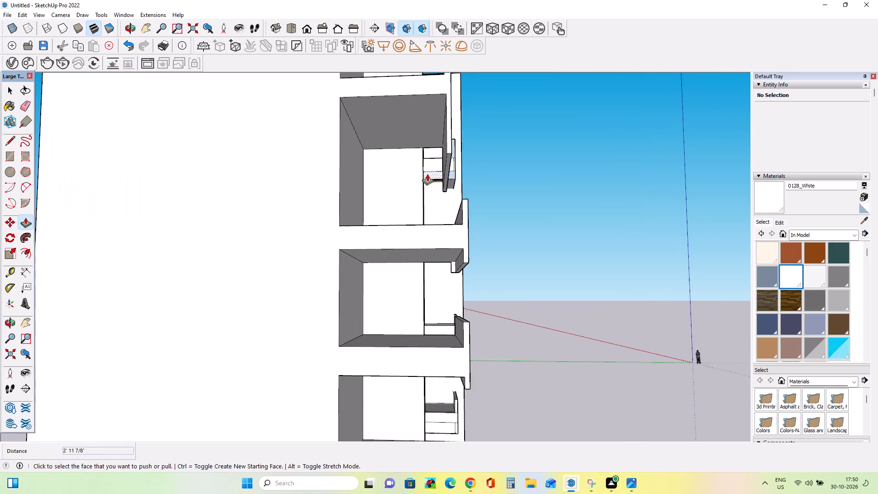
{"action": "left_click_drag", "start_coordinate": [450, 169], "coordinate": [448, 141]}
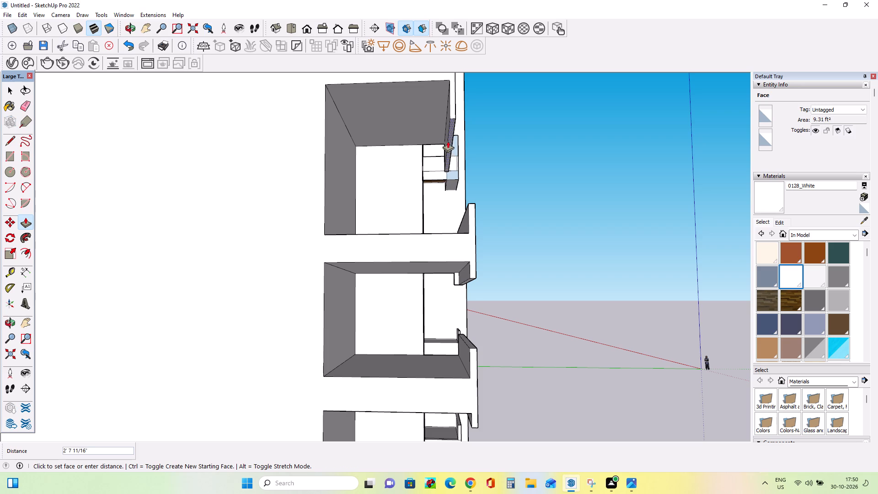
{"action": "left_click_drag", "start_coordinate": [448, 141], "coordinate": [445, 126]}
Examine how the raised top end-bay balcony lines up with the neighbouring balconies, from the end, above and front.
{"action": "middle_click_drag", "start_coordinate": [407, 235], "coordinate": [395, 263]}
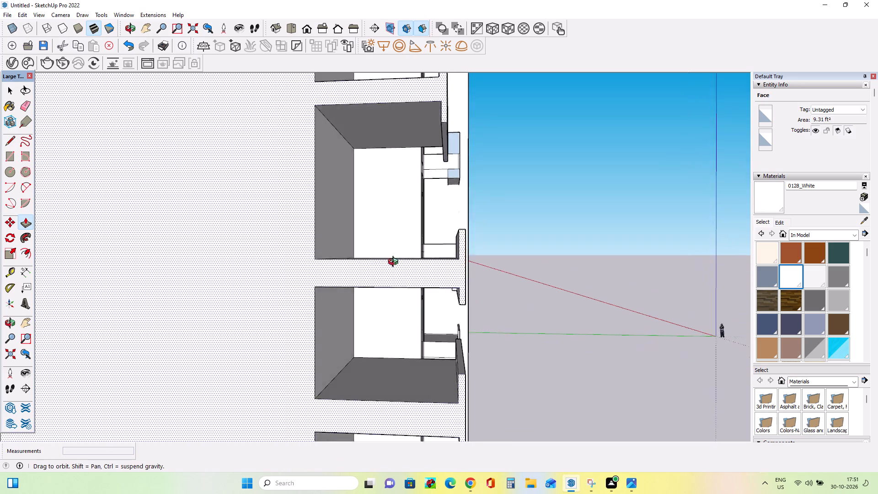
{"action": "middle_click_drag", "start_coordinate": [395, 263], "coordinate": [375, 302]}
{"action": "scroll", "coordinate": [334, 320], "scroll_direction": "down", "scroll_amount": 7}
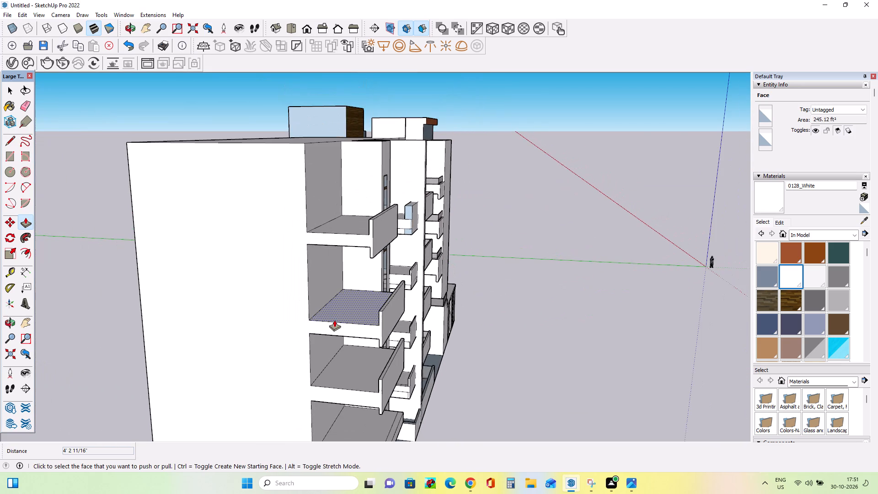
{"action": "middle_click_drag", "start_coordinate": [335, 322], "coordinate": [348, 359]}
{"action": "scroll", "coordinate": [341, 323], "scroll_direction": "down", "scroll_amount": 3}
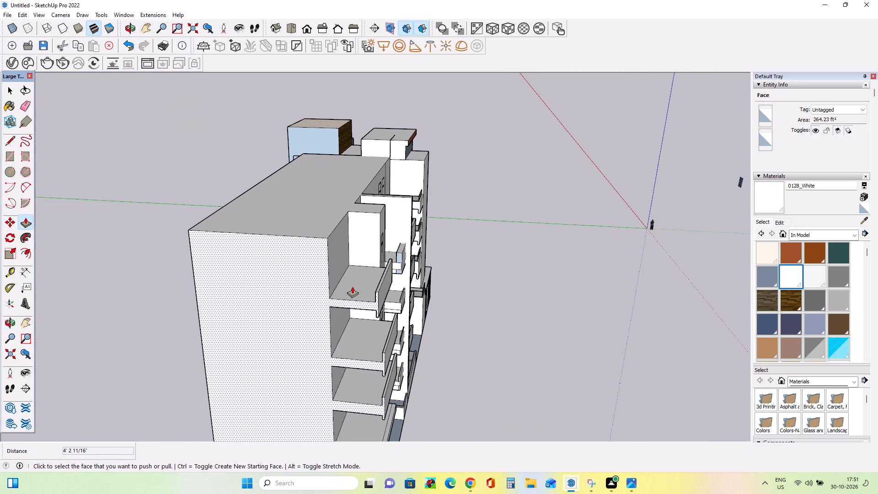
{"action": "scroll", "coordinate": [352, 294], "scroll_direction": "up", "scroll_amount": 7}
{"action": "middle_click_drag", "start_coordinate": [369, 324], "coordinate": [75, 332]}
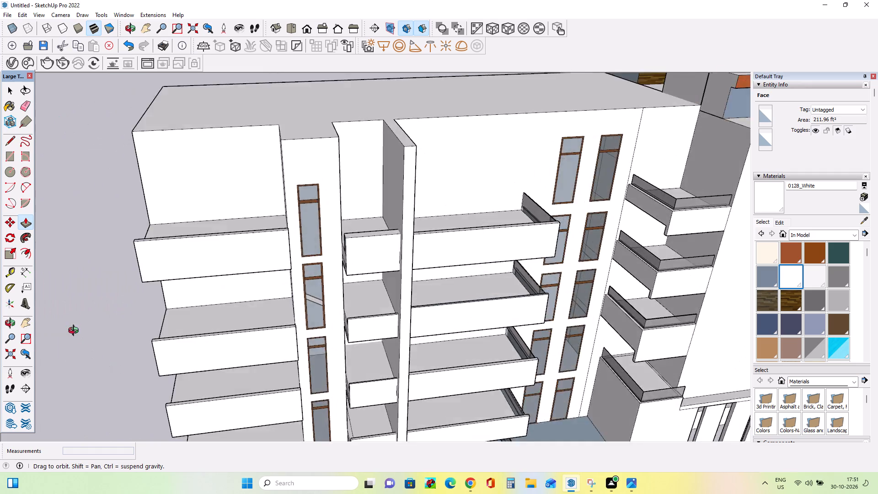
{"action": "middle_click_drag", "start_coordinate": [75, 332], "coordinate": [109, 247]}
{"action": "middle_click_drag", "start_coordinate": [230, 297], "coordinate": [133, 305]}
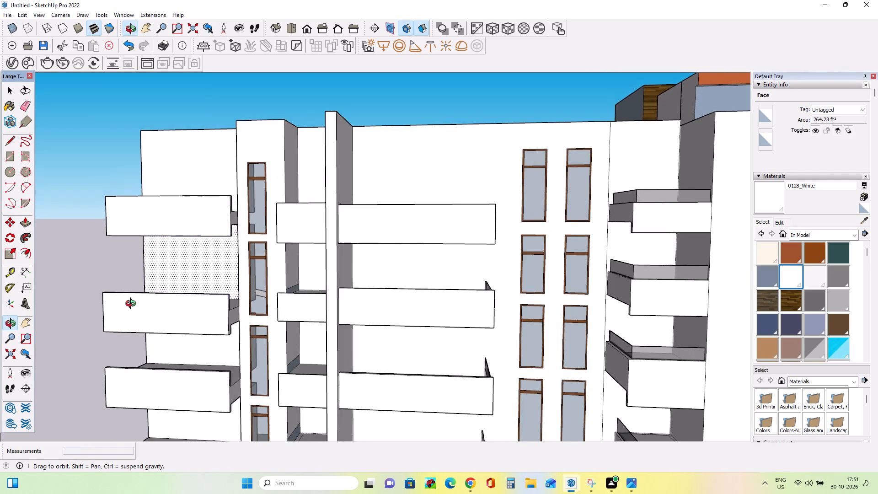
Lower the top end-bay balcony's floor about 6 1/8" and its parapet top about 11 3/4".
{"action": "middle_click_drag", "start_coordinate": [133, 305], "coordinate": [391, 320]}
{"action": "left_click_drag", "start_coordinate": [349, 225], "coordinate": [349, 230]}
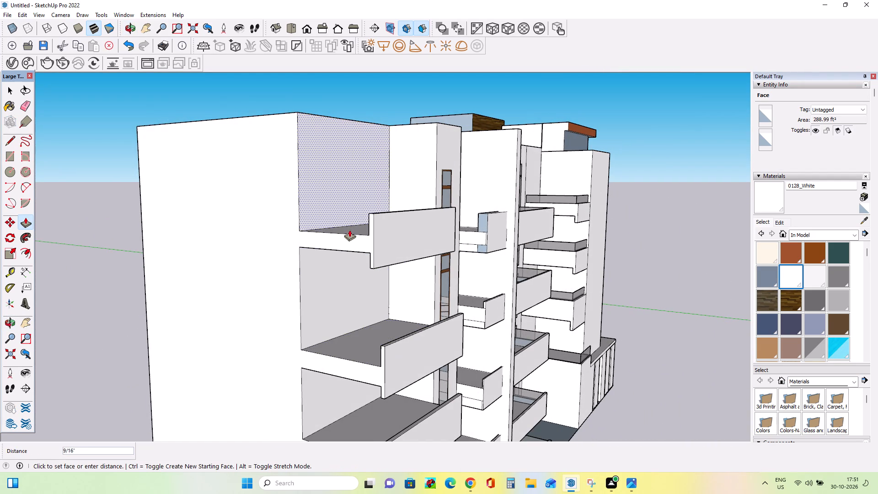
{"action": "left_click_drag", "start_coordinate": [349, 230], "coordinate": [349, 232]}
{"action": "left_click_drag", "start_coordinate": [354, 231], "coordinate": [354, 235]}
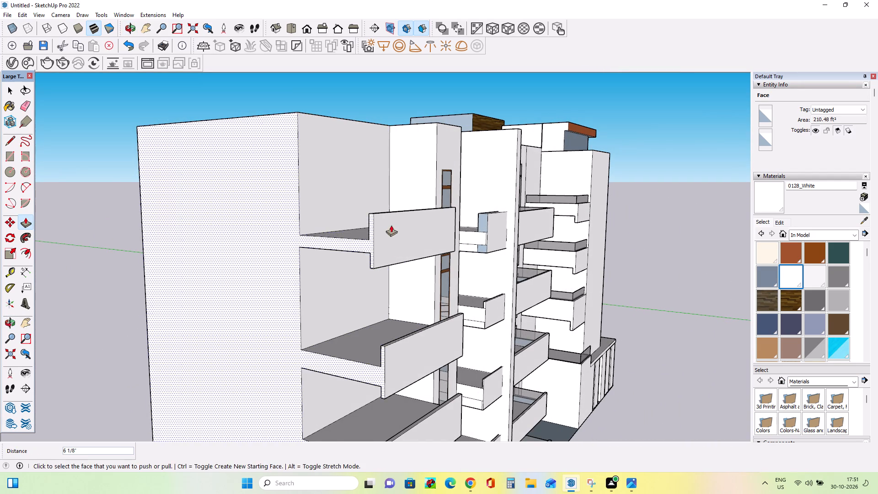
{"action": "middle_click_drag", "start_coordinate": [397, 246], "coordinate": [424, 311]}
{"action": "left_click_drag", "start_coordinate": [426, 311], "coordinate": [427, 318]}
Pull the bottom of the top end-bay balcony's hanging strip down about 4", and a little further in a second pull.
{"action": "middle_click_drag", "start_coordinate": [452, 321], "coordinate": [255, 260]}
{"action": "scroll", "coordinate": [254, 263], "scroll_direction": "up", "scroll_amount": 1}
{"action": "middle_click_drag", "start_coordinate": [258, 258], "coordinate": [332, 187]}
{"action": "scroll", "coordinate": [212, 136], "scroll_direction": "up", "scroll_amount": 3}
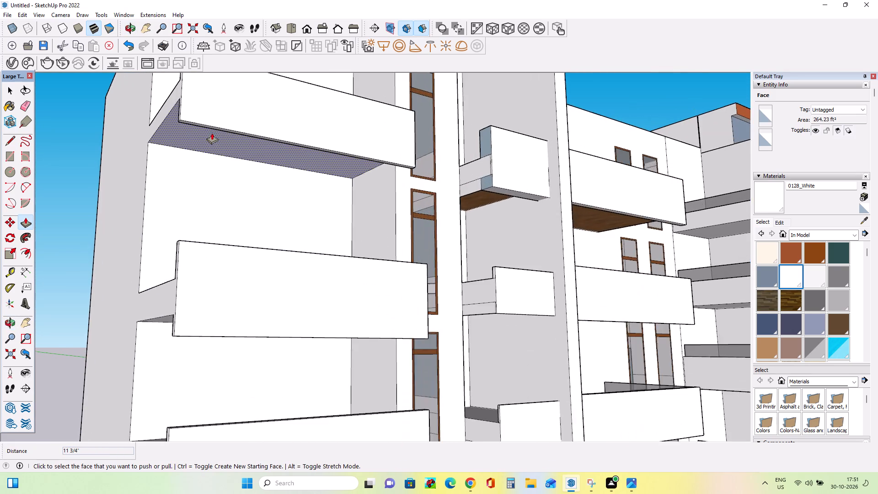
{"action": "scroll", "coordinate": [212, 133], "scroll_direction": "up", "scroll_amount": 3}
{"action": "left_click_drag", "start_coordinate": [200, 126], "coordinate": [201, 132]}
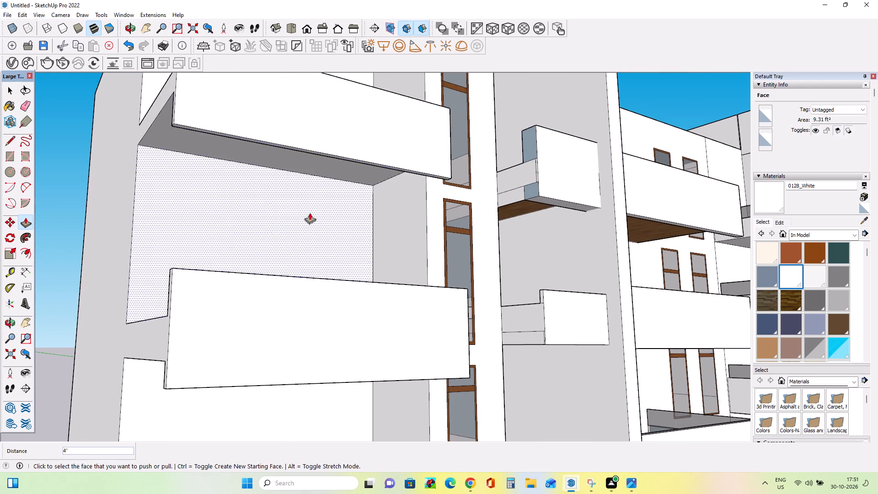
{"action": "middle_click_drag", "start_coordinate": [304, 225], "coordinate": [182, 311]}
{"action": "scroll", "coordinate": [286, 287], "scroll_direction": "down", "scroll_amount": 6}
{"action": "middle_click_drag", "start_coordinate": [346, 300], "coordinate": [555, 204]}
{"action": "scroll", "coordinate": [343, 202], "scroll_direction": "up", "scroll_amount": 1}
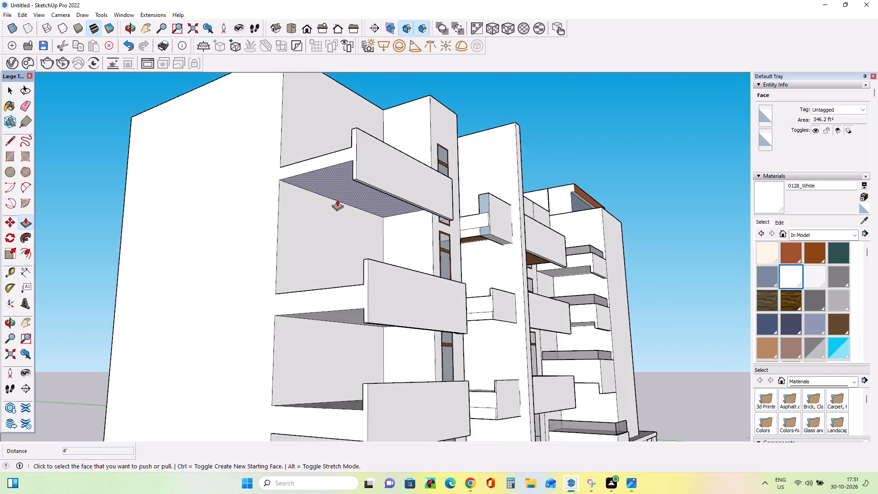
{"action": "scroll", "coordinate": [337, 199], "scroll_direction": "up", "scroll_amount": 4}
{"action": "left_click_drag", "start_coordinate": [377, 172], "coordinate": [377, 176]}
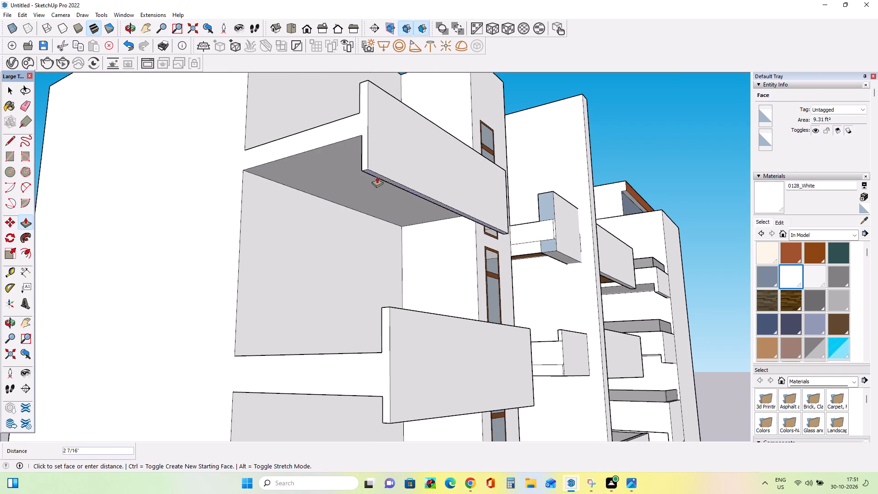
{"action": "left_click_drag", "start_coordinate": [377, 176], "coordinate": [377, 180]}
Examine how the top end-bay balcony's parapet and hanging strip line up with the neighbouring balconies, from the end and front.
{"action": "middle_click_drag", "start_coordinate": [502, 219], "coordinate": [527, 285]}
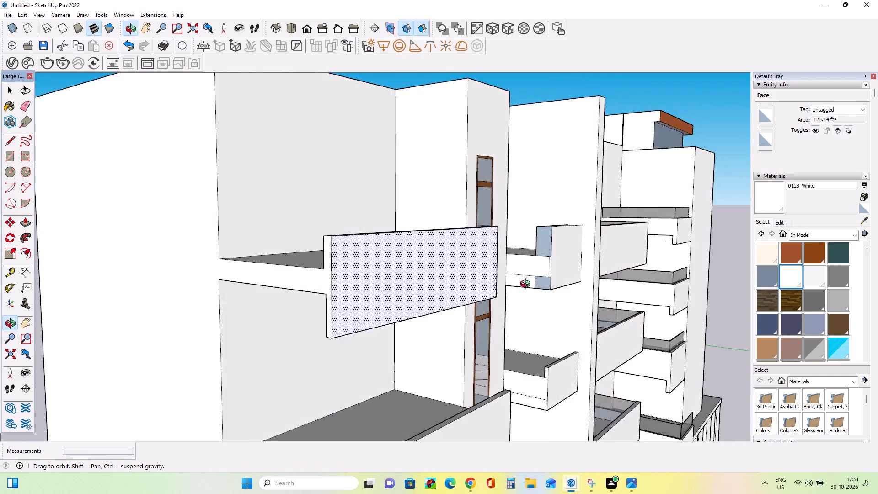
{"action": "middle_click_drag", "start_coordinate": [527, 285], "coordinate": [558, 285]}
{"action": "middle_click_drag", "start_coordinate": [483, 283], "coordinate": [492, 277]}
{"action": "middle_click_drag", "start_coordinate": [498, 271], "coordinate": [346, 294]}
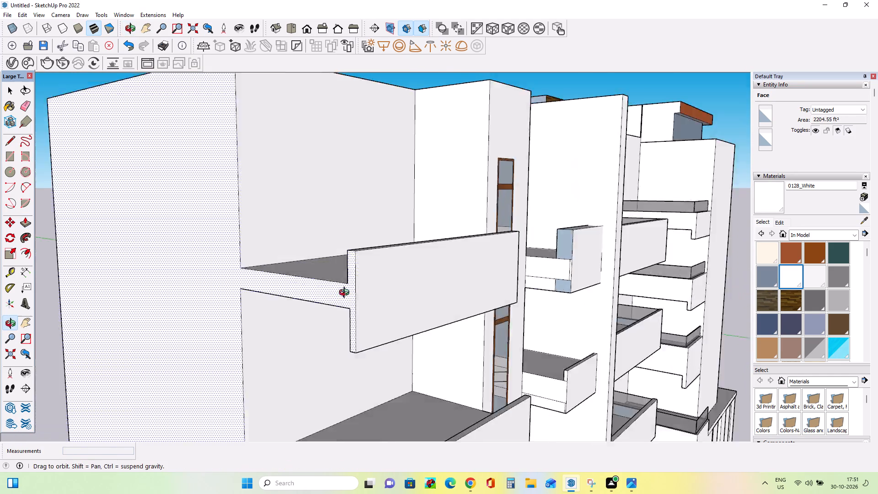
{"action": "middle_click_drag", "start_coordinate": [346, 294], "coordinate": [237, 272]}
{"action": "middle_click_drag", "start_coordinate": [368, 279], "coordinate": [335, 241]}
{"action": "scroll", "coordinate": [335, 241], "scroll_direction": "down", "scroll_amount": 2}
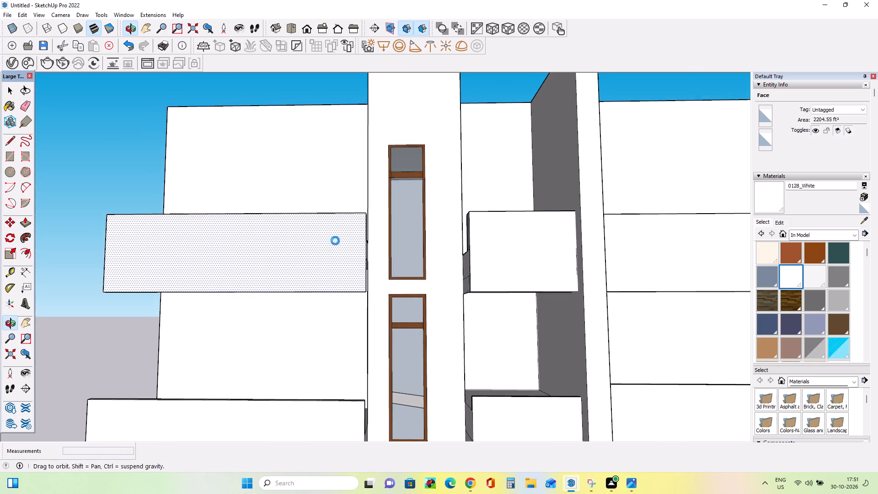
{"action": "scroll", "coordinate": [335, 241], "scroll_direction": "down", "scroll_amount": 10}
{"action": "scroll", "coordinate": [360, 285], "scroll_direction": "down", "scroll_amount": 3}
{"action": "middle_click_drag", "start_coordinate": [360, 326], "coordinate": [412, 306]}
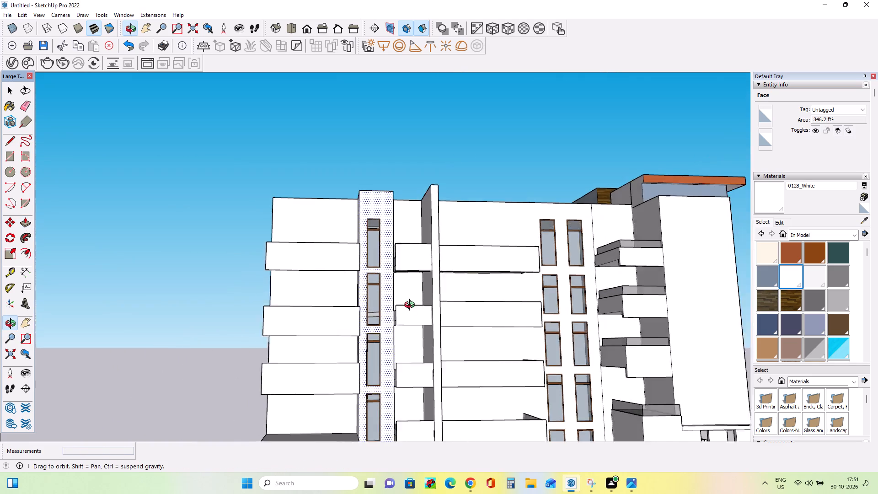
{"action": "middle_click_drag", "start_coordinate": [412, 306], "coordinate": [397, 319]}
Push the bottom of the second-from-top end-bay balcony's hanging strip up about 1' 5 1/16".
{"action": "scroll", "coordinate": [342, 350], "scroll_direction": "up", "scroll_amount": 3}
{"action": "middle_click_drag", "start_coordinate": [370, 357], "coordinate": [369, 317]}
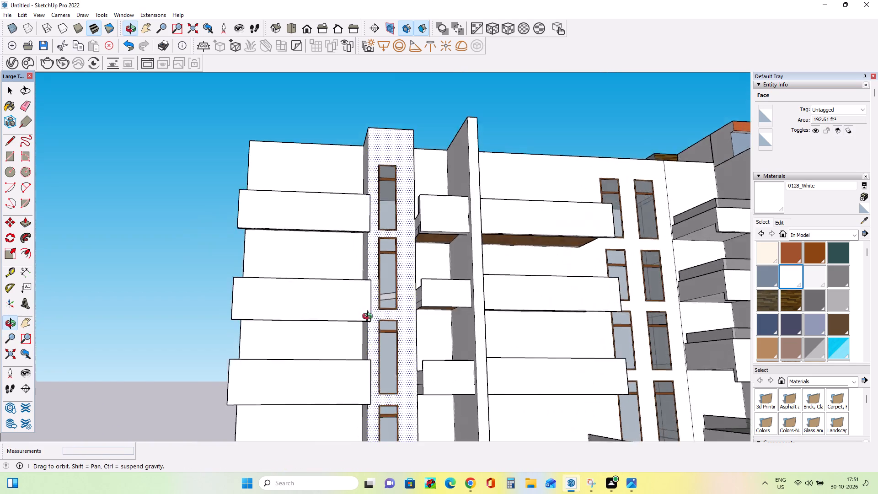
{"action": "middle_click_drag", "start_coordinate": [369, 317], "coordinate": [370, 235]}
{"action": "scroll", "coordinate": [354, 254], "scroll_direction": "up", "scroll_amount": 3}
{"action": "left_click_drag", "start_coordinate": [360, 249], "coordinate": [361, 238]}
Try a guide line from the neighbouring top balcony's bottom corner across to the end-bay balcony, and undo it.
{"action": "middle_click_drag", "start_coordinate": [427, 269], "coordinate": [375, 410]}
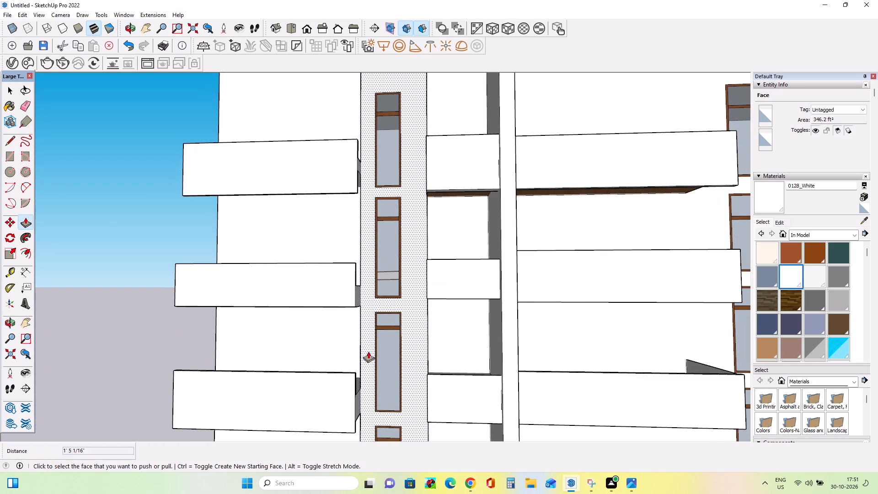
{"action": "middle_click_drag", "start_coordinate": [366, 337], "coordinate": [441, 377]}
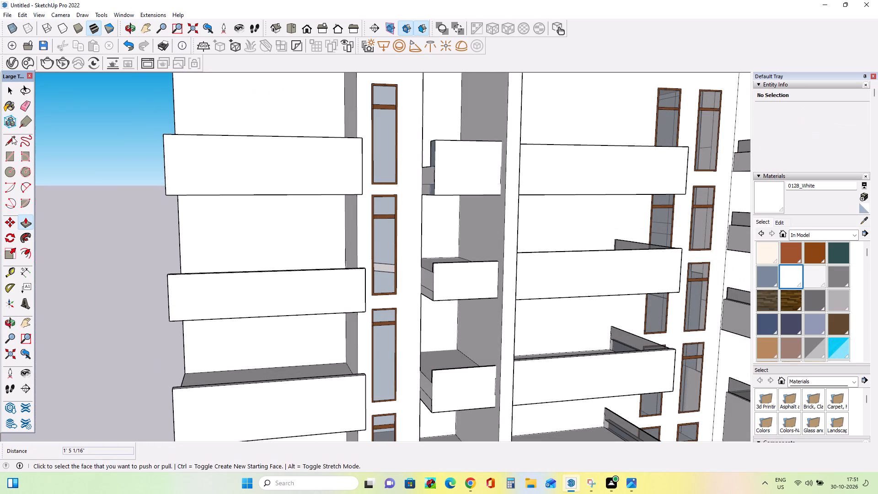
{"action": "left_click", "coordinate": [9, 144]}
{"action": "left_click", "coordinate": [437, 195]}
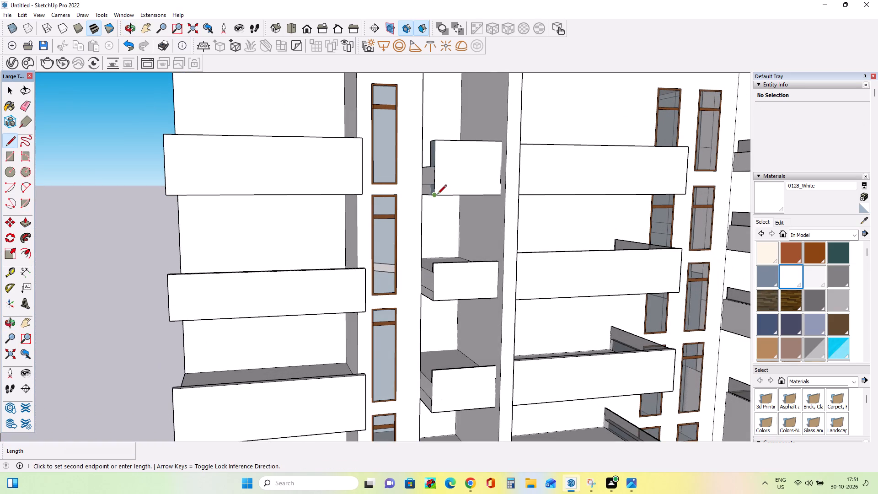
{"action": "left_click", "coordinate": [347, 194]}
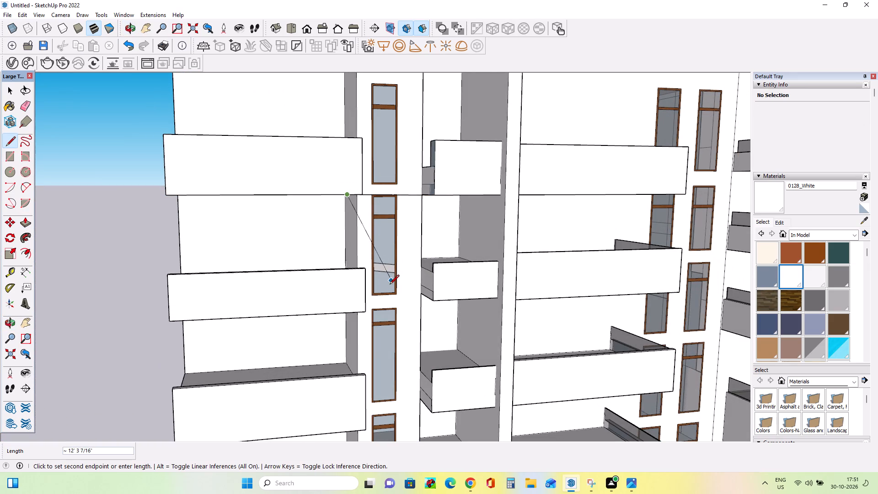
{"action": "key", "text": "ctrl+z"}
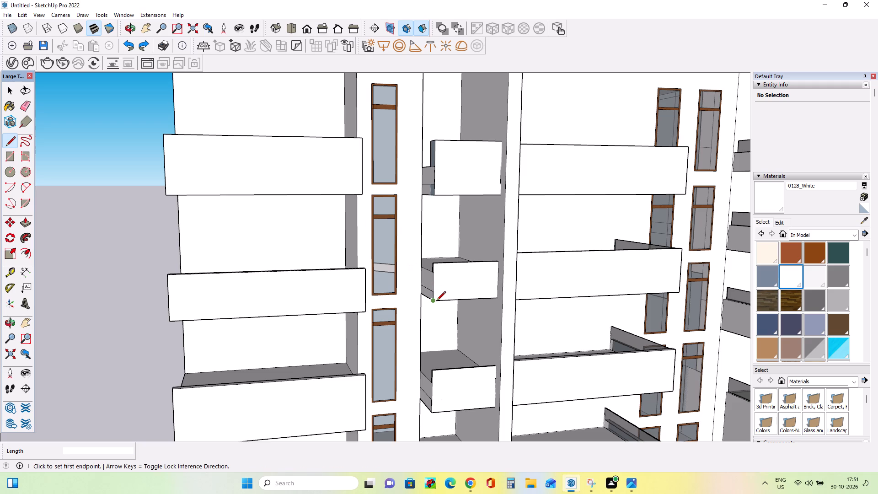
Draw two guide lines from the second-from-top neighbouring balcony's bottom and top corners across to the end-bay balcony's front.
{"action": "left_click", "coordinate": [436, 301]}
{"action": "left_click", "coordinate": [329, 303]}
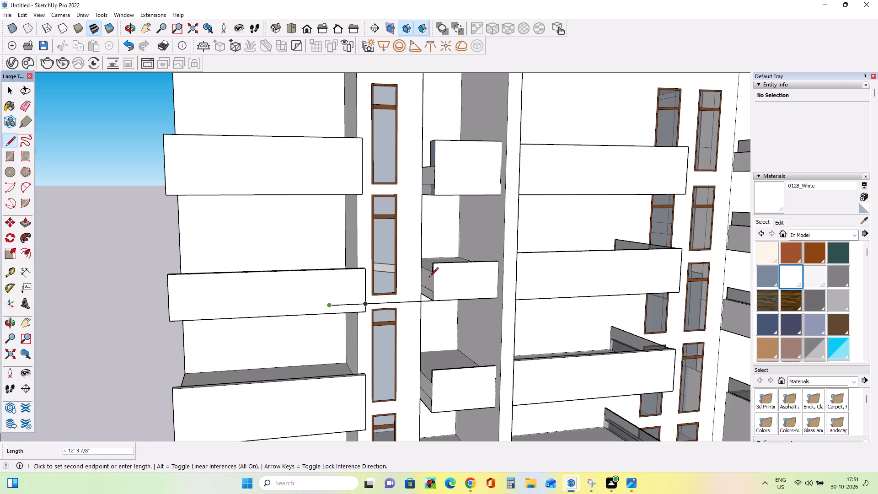
{"action": "key", "text": "space"}
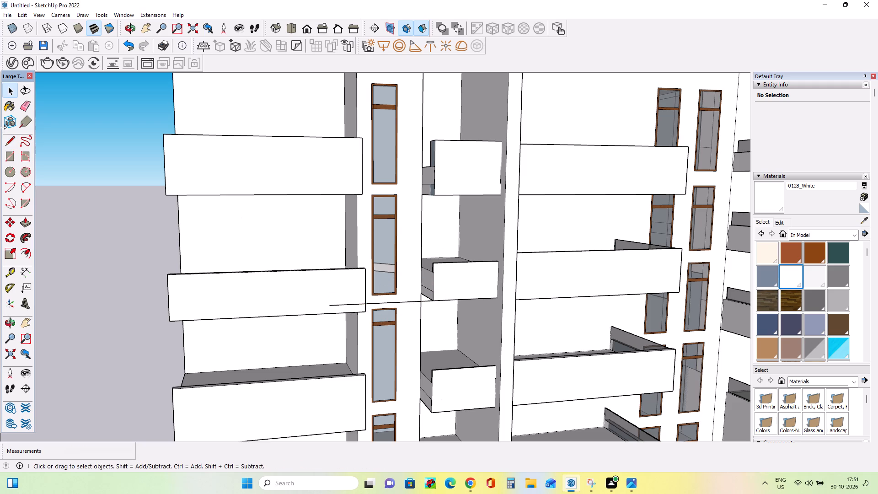
{"action": "left_click", "coordinate": [9, 139]}
{"action": "left_click", "coordinate": [431, 265]}
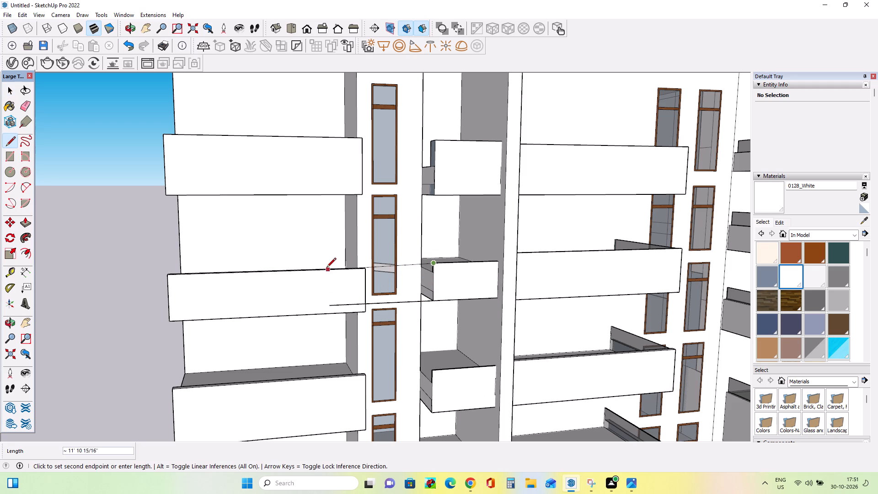
{"action": "left_click", "coordinate": [311, 260]}
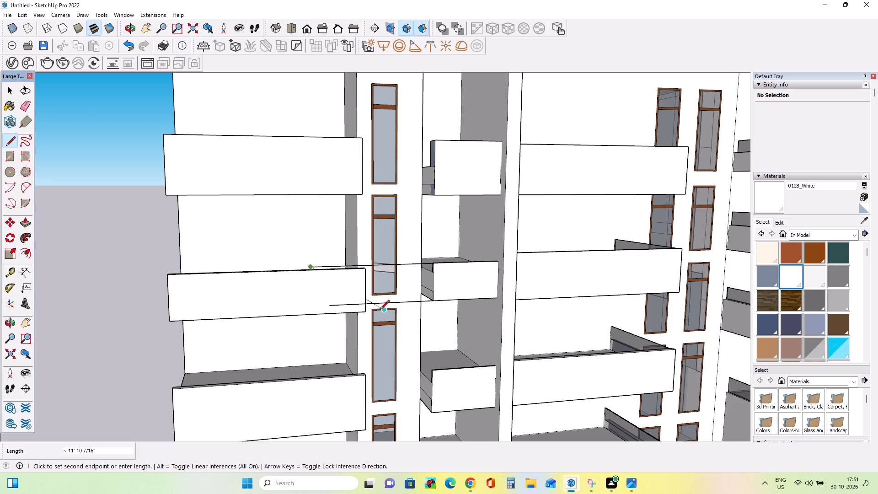
{"action": "key", "text": "space"}
{"action": "middle_click_drag", "start_coordinate": [273, 292], "coordinate": [274, 260]}
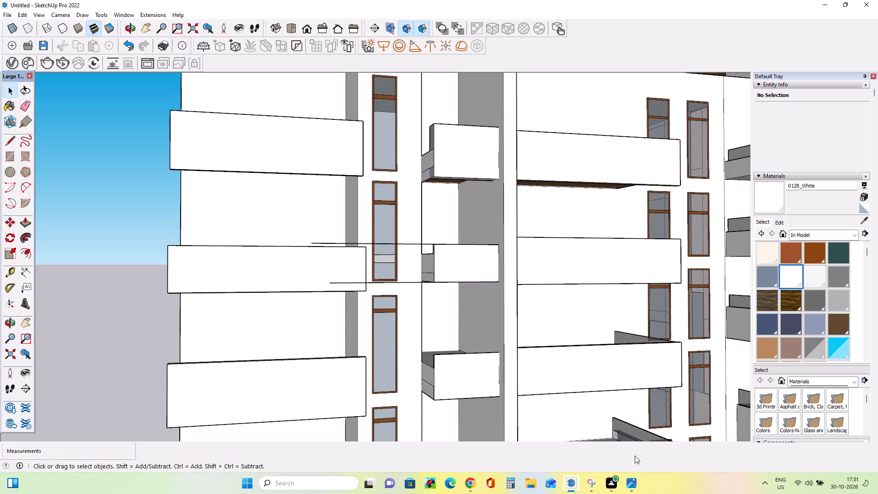
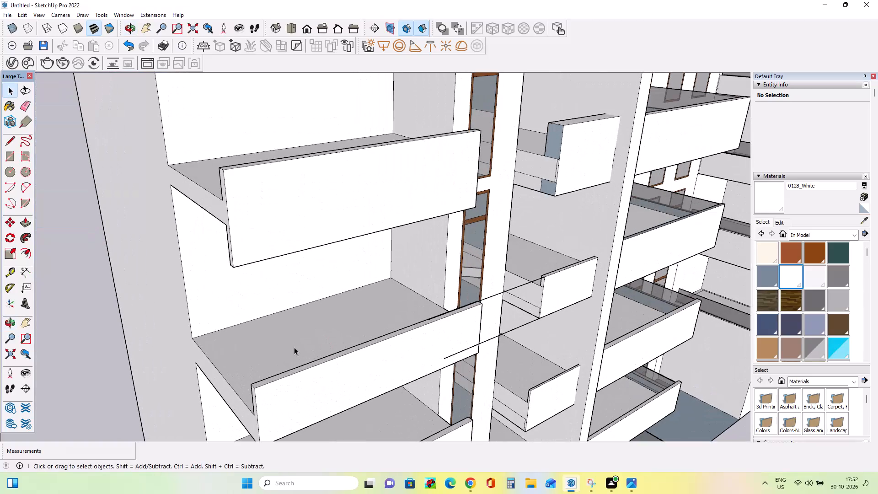
Pull the second-from-top end-bay balcony's parapet top up about 2 1/8" to the upper guide line and raise its hanging strip's bottom.
{"action": "left_click", "coordinate": [25, 225]}
{"action": "scroll", "coordinate": [496, 301], "scroll_direction": "up", "scroll_amount": 5}
{"action": "left_click_drag", "start_coordinate": [432, 322], "coordinate": [432, 318]}
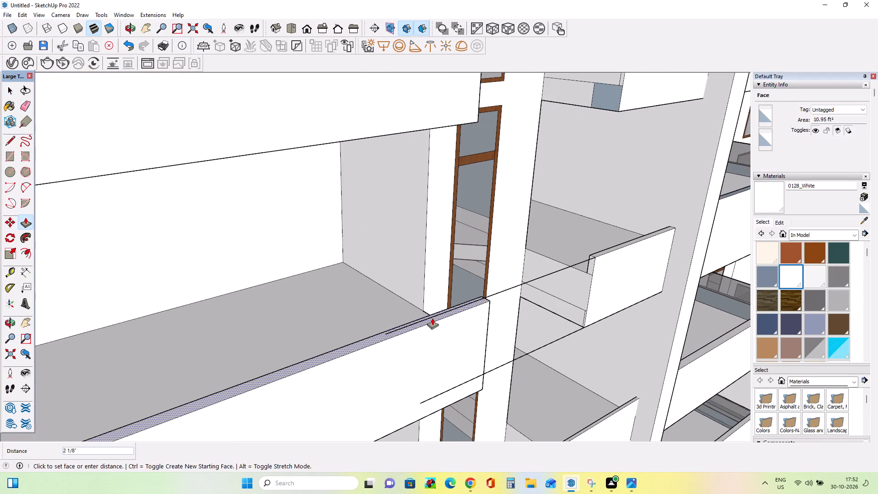
{"action": "left_click_drag", "start_coordinate": [432, 318], "coordinate": [433, 317]}
{"action": "middle_click_drag", "start_coordinate": [454, 337], "coordinate": [455, 190]}
{"action": "left_click_drag", "start_coordinate": [447, 268], "coordinate": [450, 247]}
Push the second-from-top end-bay balcony's slab underside upward, and pull it back down about 6".
{"action": "left_click_drag", "start_coordinate": [406, 279], "coordinate": [412, 229]}
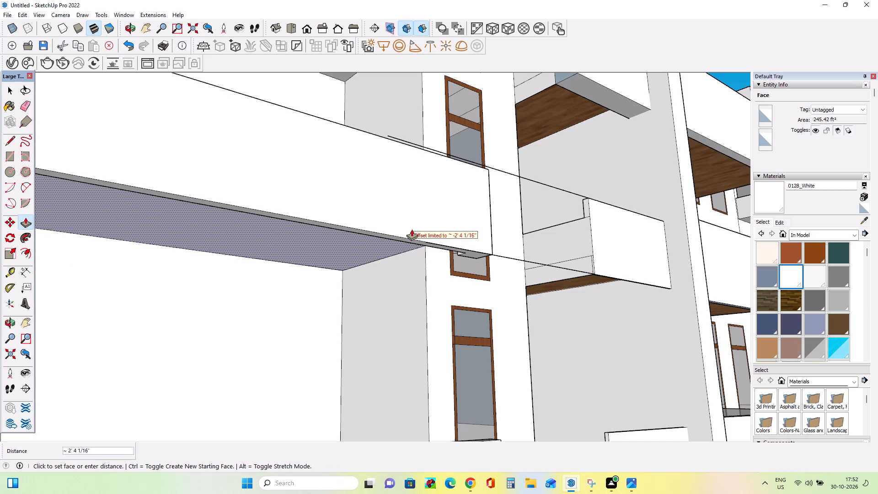
{"action": "left_click_drag", "start_coordinate": [412, 229], "coordinate": [413, 236]}
{"action": "middle_click_drag", "start_coordinate": [437, 268], "coordinate": [585, 290]}
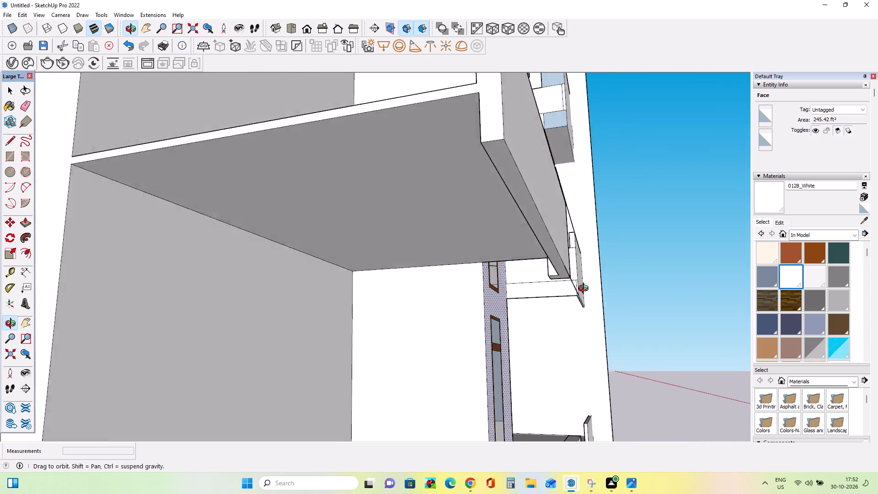
{"action": "middle_click_drag", "start_coordinate": [585, 290], "coordinate": [585, 291]}
{"action": "left_click_drag", "start_coordinate": [508, 225], "coordinate": [510, 240]}
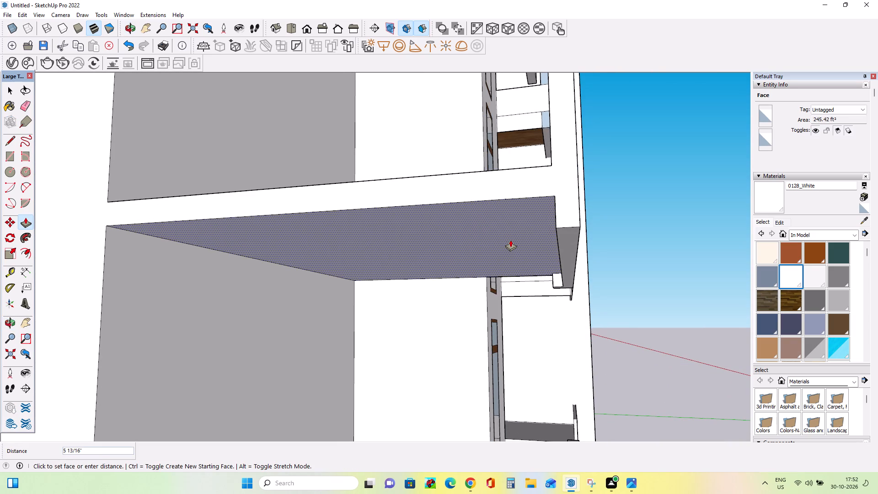
{"action": "left_click_drag", "start_coordinate": [510, 240], "coordinate": [511, 240]}
Erase the two guide lines running between the second-from-top end-bay balcony and its neighbouring balcony.
{"action": "middle_click_drag", "start_coordinate": [517, 258], "coordinate": [345, 280]}
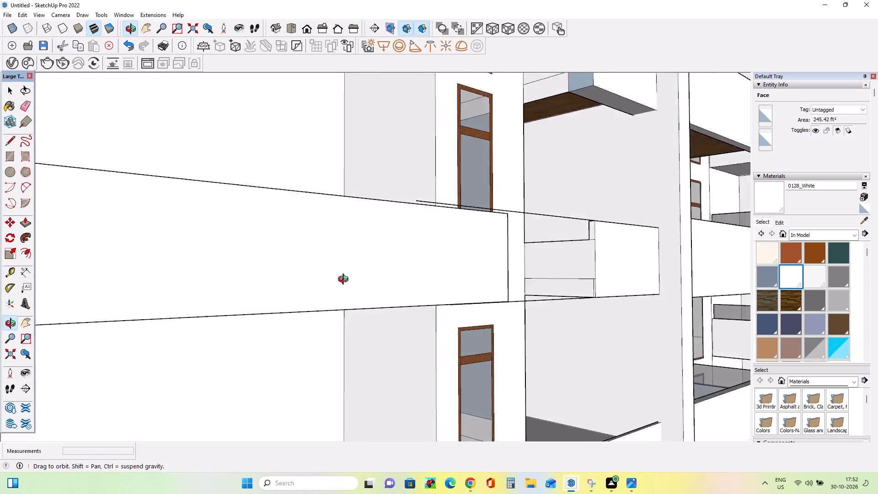
{"action": "middle_click_drag", "start_coordinate": [345, 280], "coordinate": [130, 291]}
{"action": "middle_click_drag", "start_coordinate": [298, 272], "coordinate": [325, 285]}
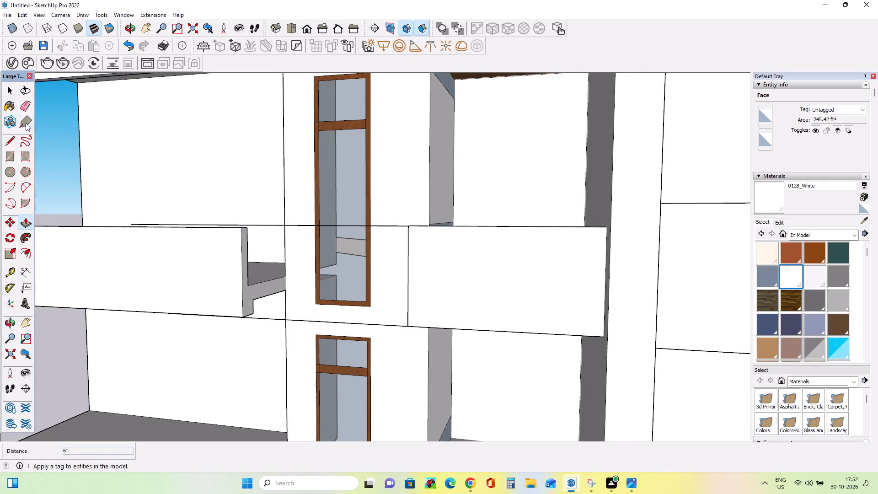
{"action": "left_click", "coordinate": [23, 104]}
{"action": "left_click_drag", "start_coordinate": [353, 225], "coordinate": [354, 230]}
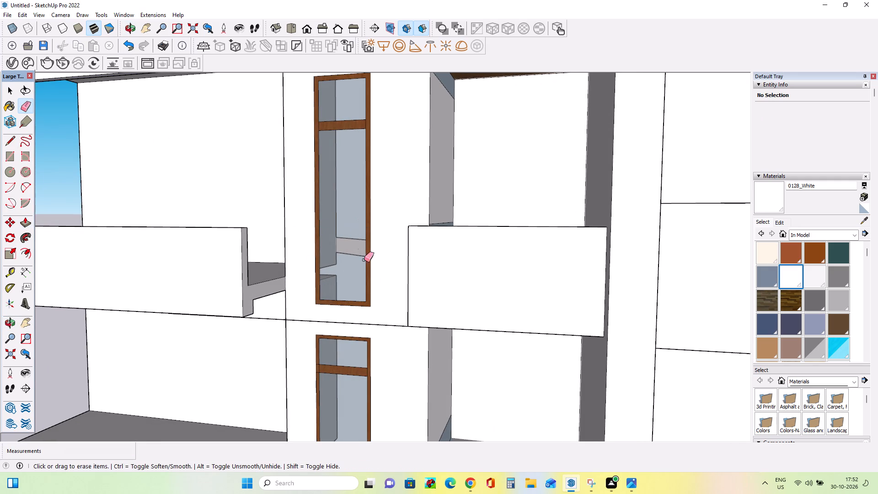
{"action": "left_click_drag", "start_coordinate": [386, 321], "coordinate": [387, 332]}
Examine from the front and below how the end-bay balconies line up with the neighbouring balconies.
{"action": "scroll", "coordinate": [392, 307], "scroll_direction": "down", "scroll_amount": 6}
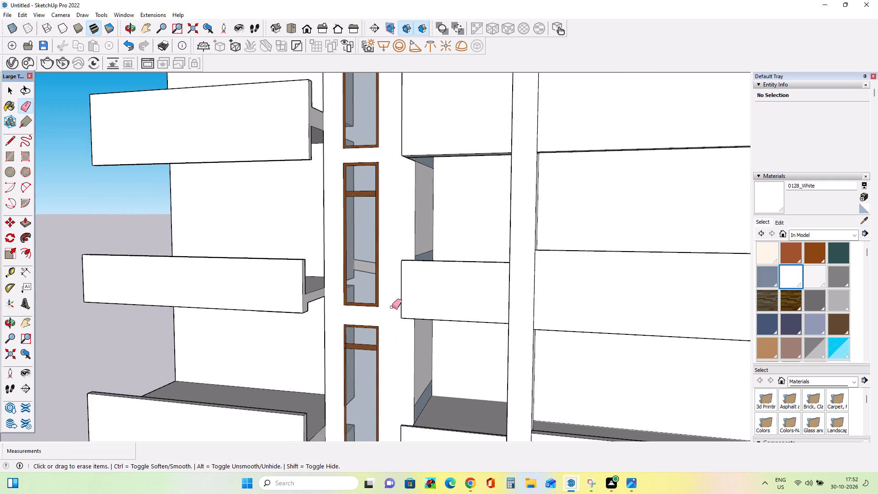
{"action": "scroll", "coordinate": [392, 306], "scroll_direction": "down", "scroll_amount": 3}
{"action": "middle_click_drag", "start_coordinate": [280, 346], "coordinate": [371, 312]}
{"action": "scroll", "coordinate": [441, 317], "scroll_direction": "up", "scroll_amount": 2}
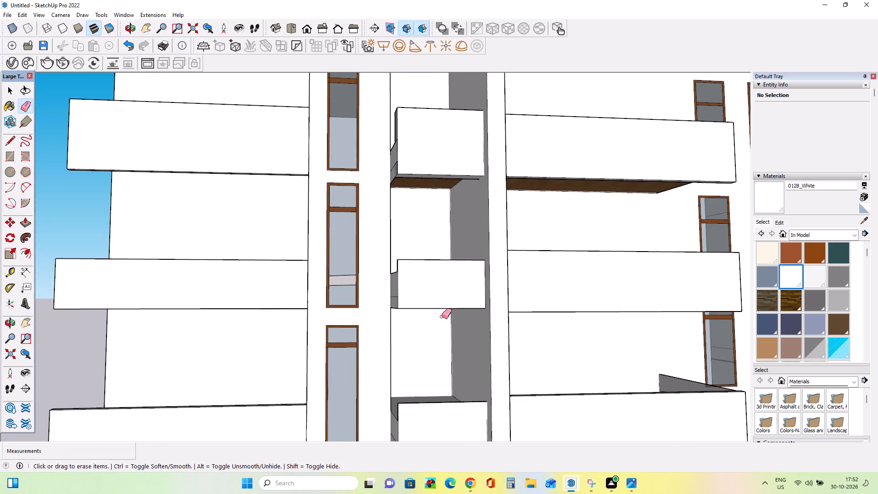
{"action": "middle_click_drag", "start_coordinate": [465, 307], "coordinate": [470, 300]}
{"action": "scroll", "coordinate": [470, 300], "scroll_direction": "down", "scroll_amount": 8}
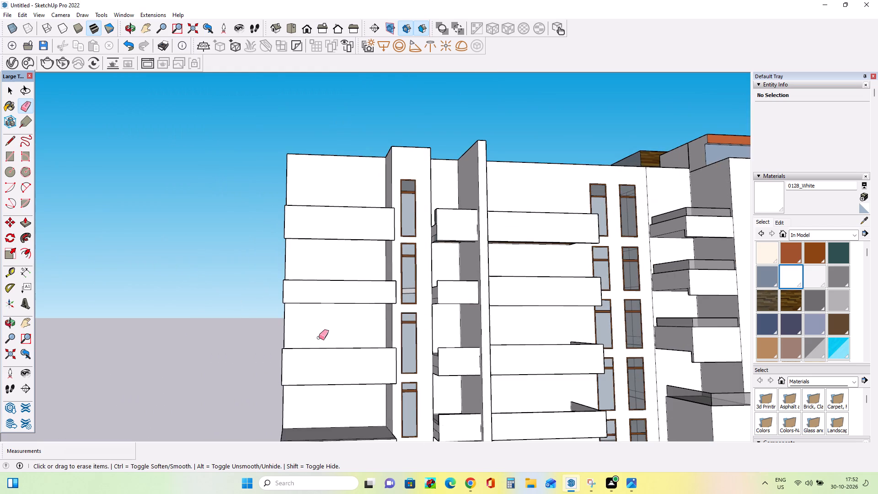
{"action": "middle_click_drag", "start_coordinate": [327, 328], "coordinate": [407, 284]}
{"action": "scroll", "coordinate": [341, 342], "scroll_direction": "up", "scroll_amount": 2}
{"action": "middle_click_drag", "start_coordinate": [436, 336], "coordinate": [384, 342]}
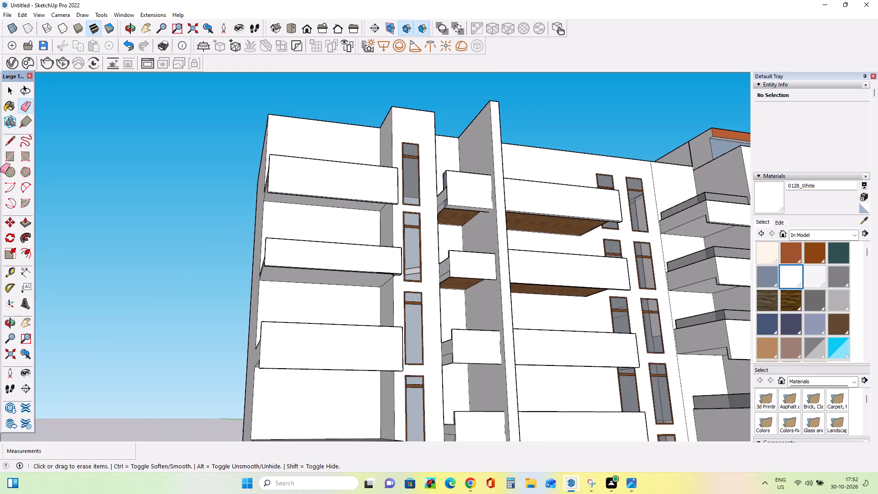
Draw two guide lines from the third-from-top neighbouring balcony's top and bottom corners across to the end-bay balcony's front.
{"action": "left_click", "coordinate": [9, 144]}
{"action": "left_click", "coordinate": [455, 332]}
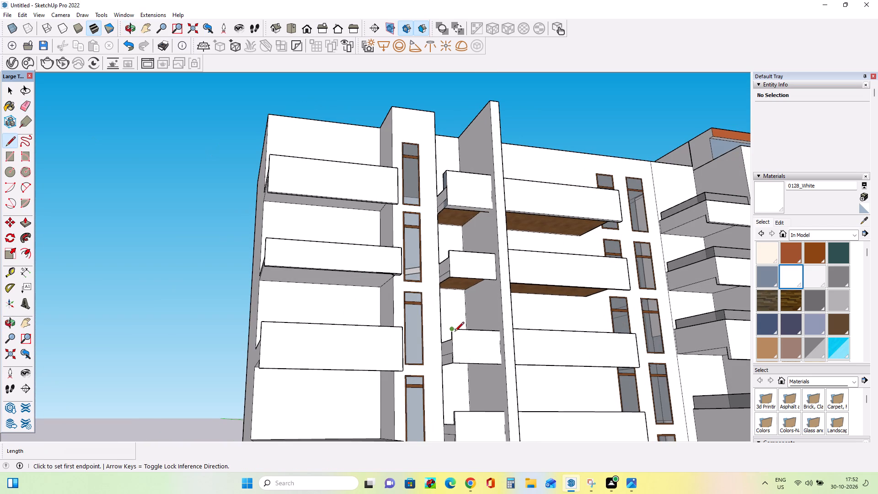
{"action": "left_click", "coordinate": [367, 328]}
{"action": "middle_click_drag", "start_coordinate": [398, 344], "coordinate": [380, 294]}
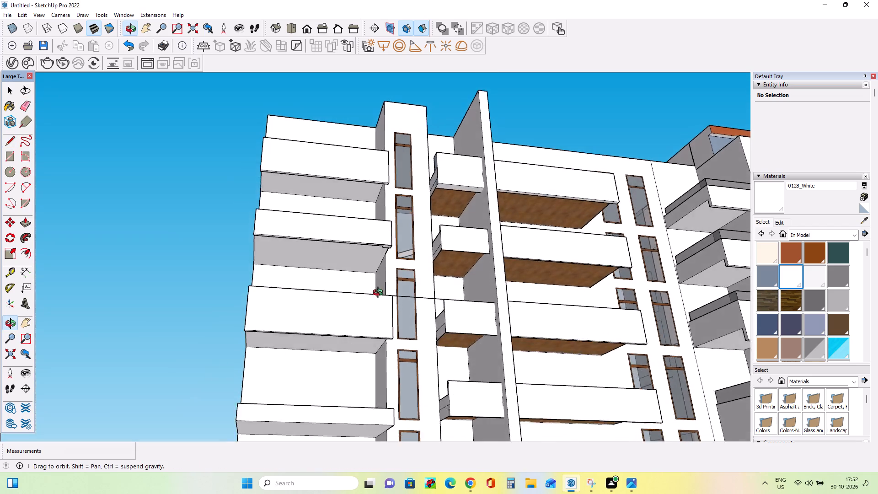
{"action": "middle_click_drag", "start_coordinate": [380, 294], "coordinate": [372, 266]}
{"action": "left_click", "coordinate": [436, 294]}
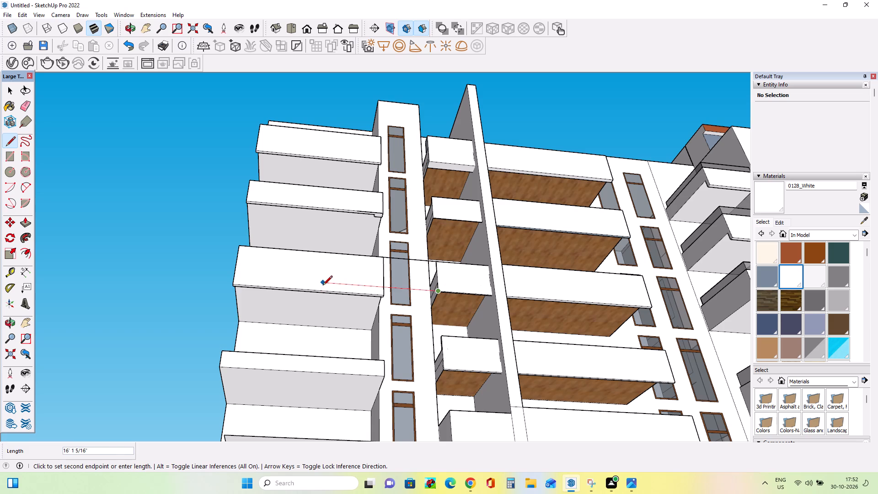
{"action": "left_click", "coordinate": [323, 286]}
{"action": "middle_click_drag", "start_coordinate": [391, 339], "coordinate": [417, 400]}
{"action": "scroll", "coordinate": [382, 369], "scroll_direction": "up", "scroll_amount": 3}
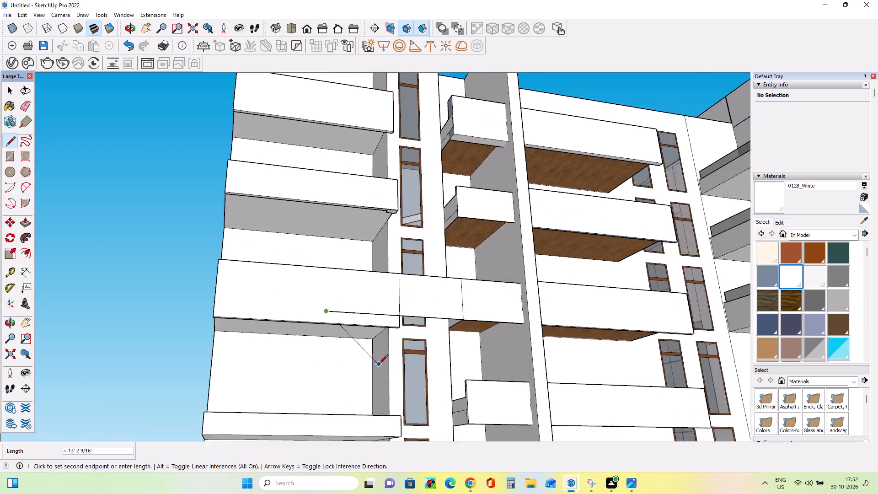
{"action": "scroll", "coordinate": [379, 365], "scroll_direction": "up", "scroll_amount": 1}
{"action": "middle_click_drag", "start_coordinate": [358, 371], "coordinate": [329, 383]}
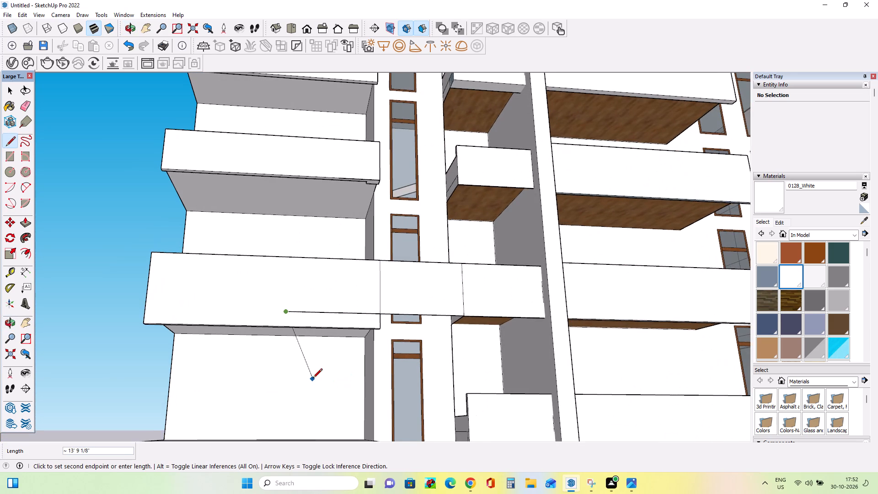
{"action": "key", "text": "Escape"}
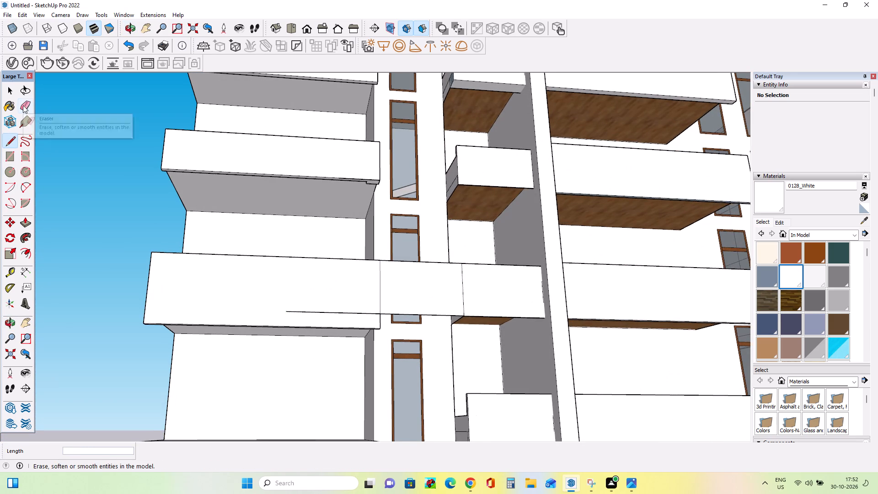
Raise the third-from-top end-bay balcony's slab underside, and push its hanging strip's bottom up about 1' 2 1/16".
{"action": "left_click", "coordinate": [23, 105]}
{"action": "middle_click_drag", "start_coordinate": [315, 361], "coordinate": [341, 273]}
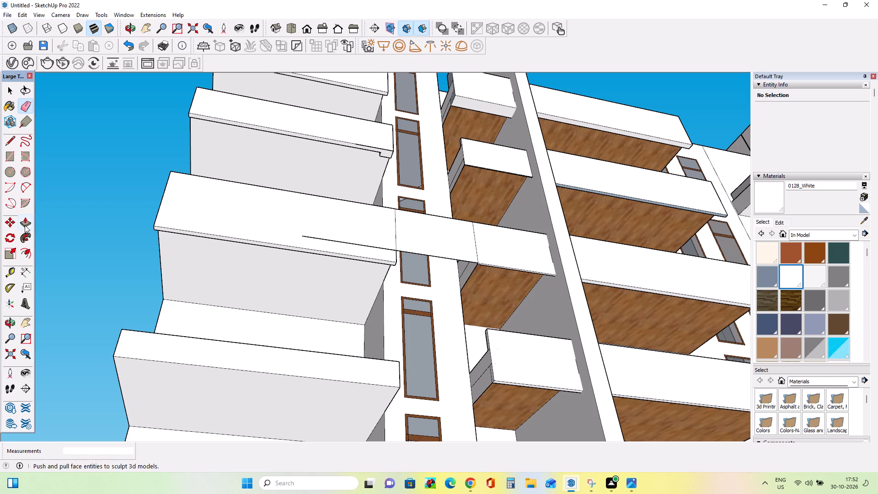
{"action": "left_click", "coordinate": [25, 222]}
{"action": "left_click_drag", "start_coordinate": [354, 262], "coordinate": [356, 255]}
{"action": "left_click_drag", "start_coordinate": [356, 258], "coordinate": [358, 247]}
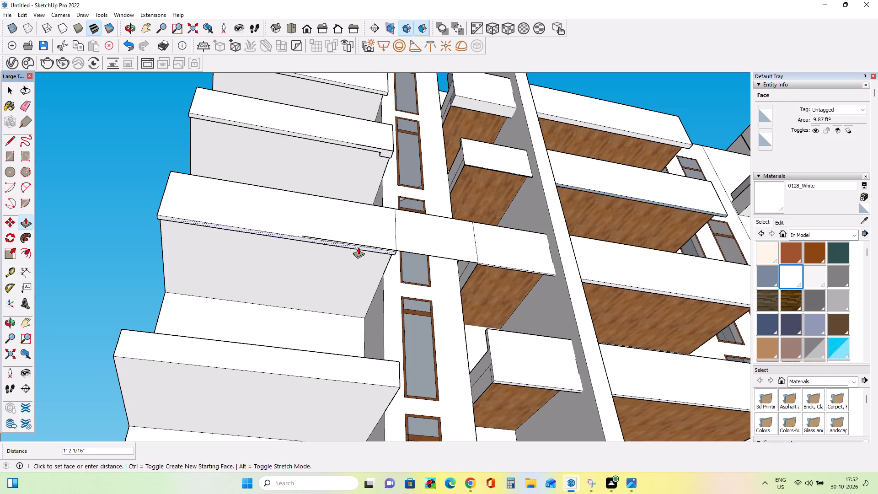
Erase the guide lines between the third-from-top end-bay balcony and its neighbour, including the leftover segment on the parapet's front.
{"action": "middle_click_drag", "start_coordinate": [354, 291], "coordinate": [525, 374]}
{"action": "middle_click_drag", "start_coordinate": [365, 306], "coordinate": [296, 321]}
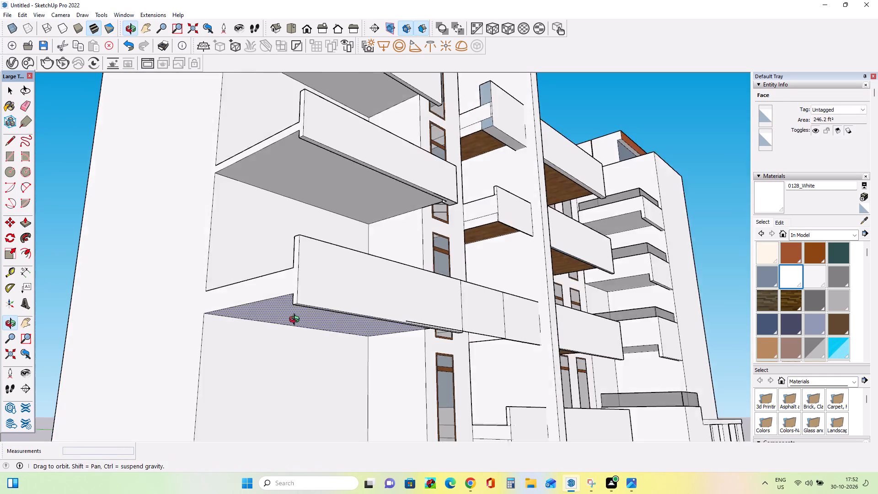
{"action": "middle_click_drag", "start_coordinate": [296, 321], "coordinate": [216, 349]}
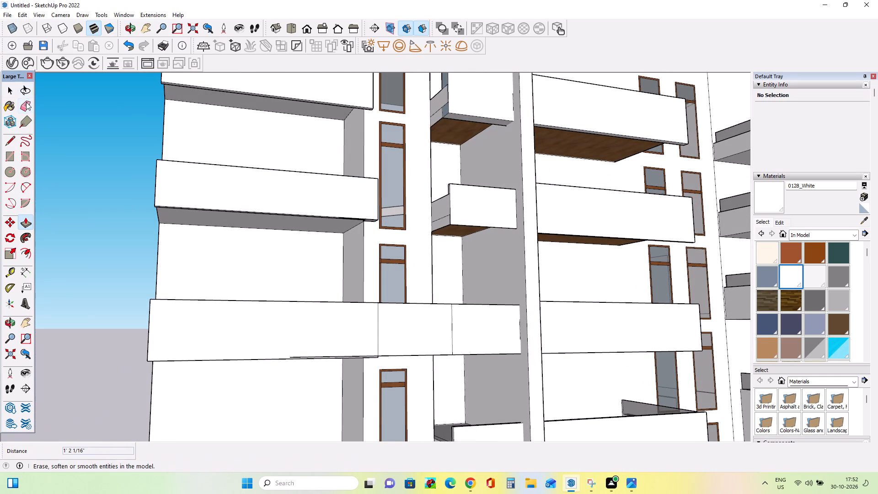
{"action": "left_click", "coordinate": [27, 106]}
{"action": "scroll", "coordinate": [408, 307], "scroll_direction": "up", "scroll_amount": 2}
{"action": "left_click", "coordinate": [411, 304]}
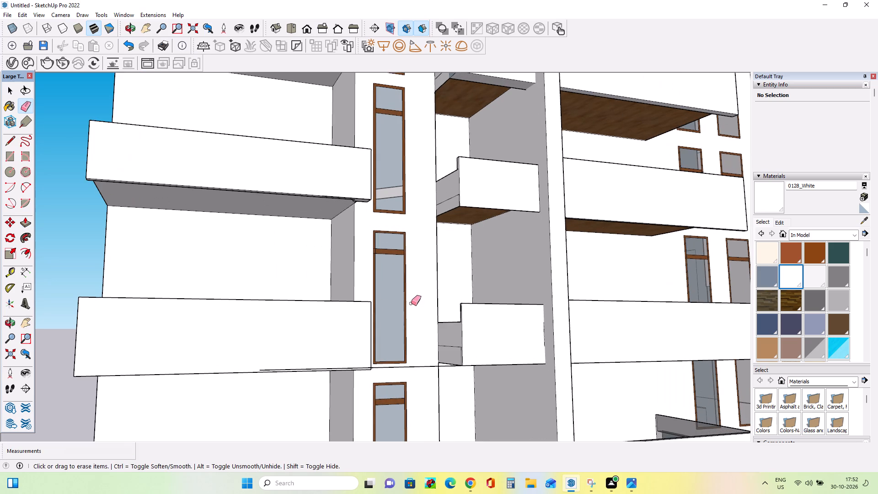
{"action": "left_click", "coordinate": [425, 366]}
{"action": "middle_click_drag", "start_coordinate": [413, 376], "coordinate": [384, 382]}
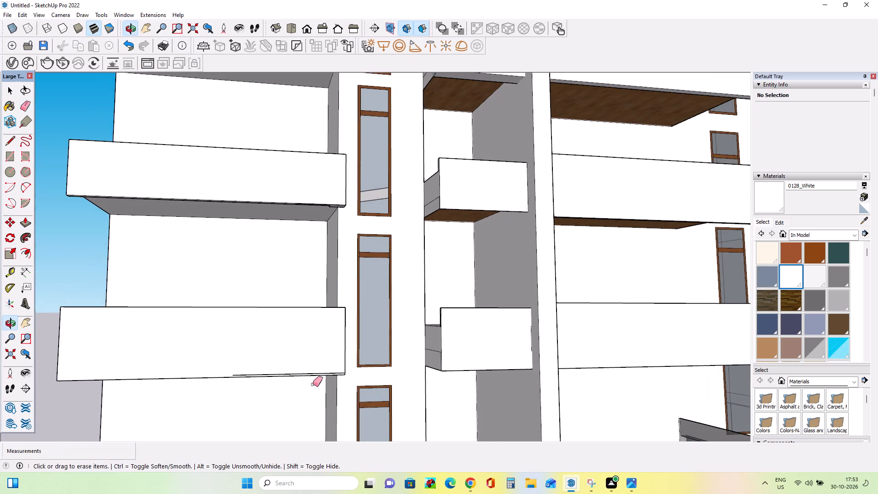
{"action": "scroll", "coordinate": [299, 384], "scroll_direction": "up", "scroll_amount": 5}
{"action": "left_click", "coordinate": [324, 365]}
{"action": "scroll", "coordinate": [354, 373], "scroll_direction": "up", "scroll_amount": 1}
Push the building's end wall face inward about 3' 8 9/16".
{"action": "scroll", "coordinate": [358, 360], "scroll_direction": "down", "scroll_amount": 20}
{"action": "scroll", "coordinate": [358, 360], "scroll_direction": "down", "scroll_amount": 3}
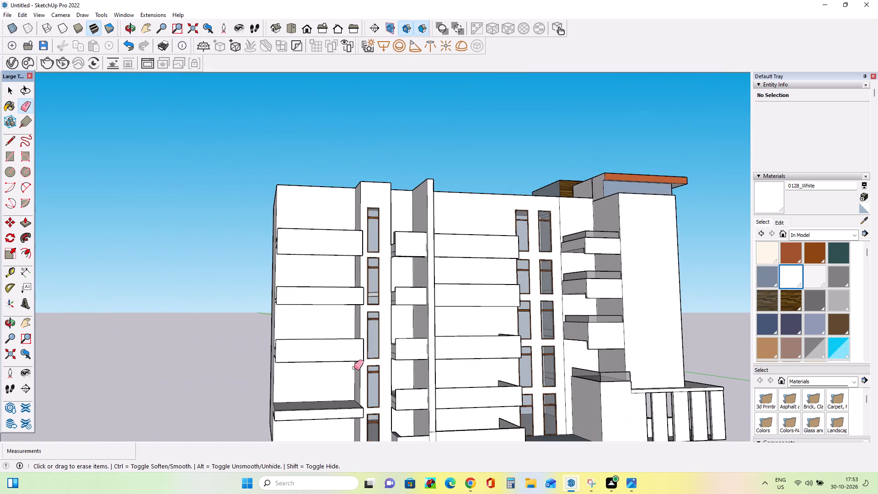
{"action": "middle_click_drag", "start_coordinate": [353, 368], "coordinate": [487, 358]}
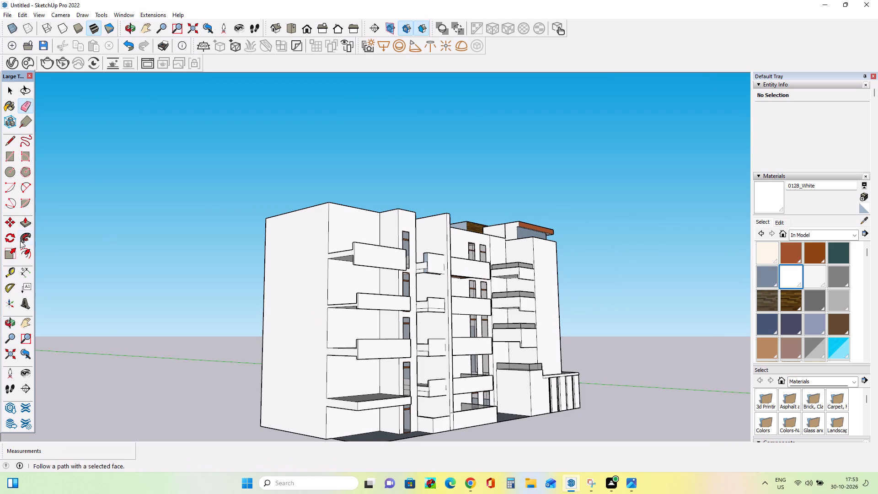
{"action": "left_click", "coordinate": [27, 227]}
{"action": "left_click_drag", "start_coordinate": [280, 376], "coordinate": [290, 373]}
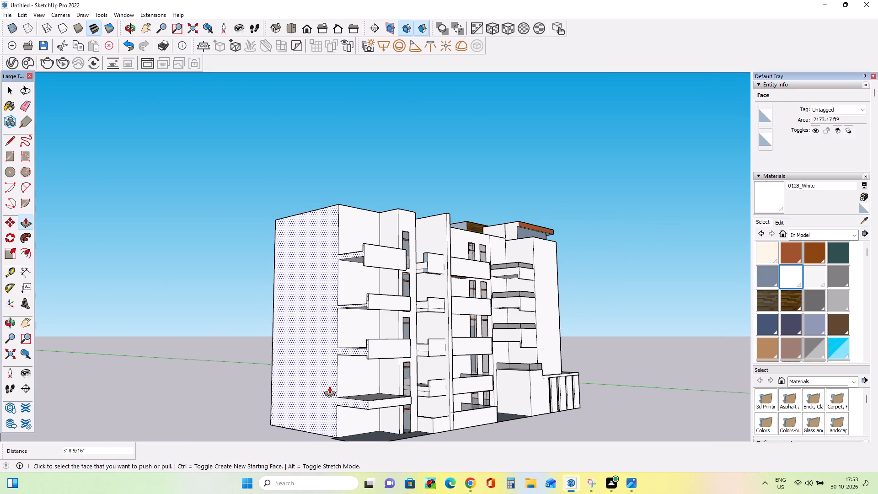
Push/Pull the upper face of the top end-bay balcony's parapet by about 4 7/8".
{"action": "middle_click_drag", "start_coordinate": [372, 389], "coordinate": [153, 412]}
{"action": "scroll", "coordinate": [265, 404], "scroll_direction": "up", "scroll_amount": 3}
{"action": "middle_click_drag", "start_coordinate": [268, 414], "coordinate": [271, 411]}
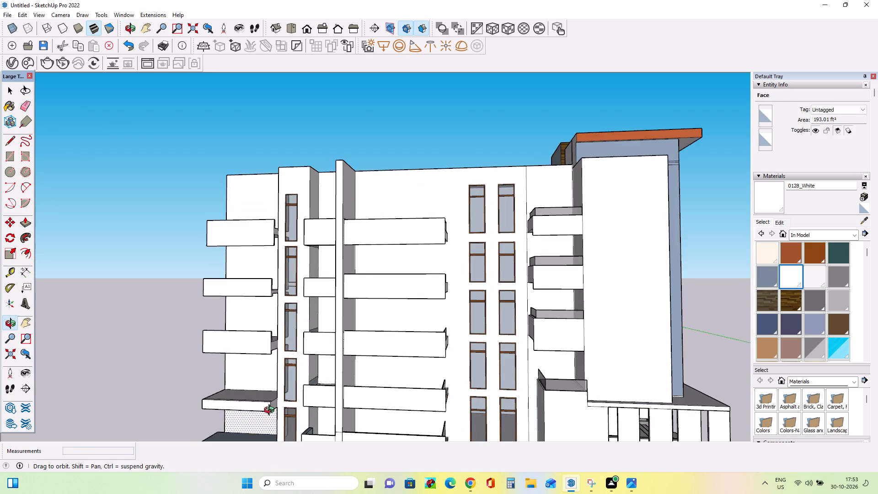
{"action": "middle_click_drag", "start_coordinate": [271, 411], "coordinate": [323, 357]}
{"action": "middle_click_drag", "start_coordinate": [231, 387], "coordinate": [274, 381]}
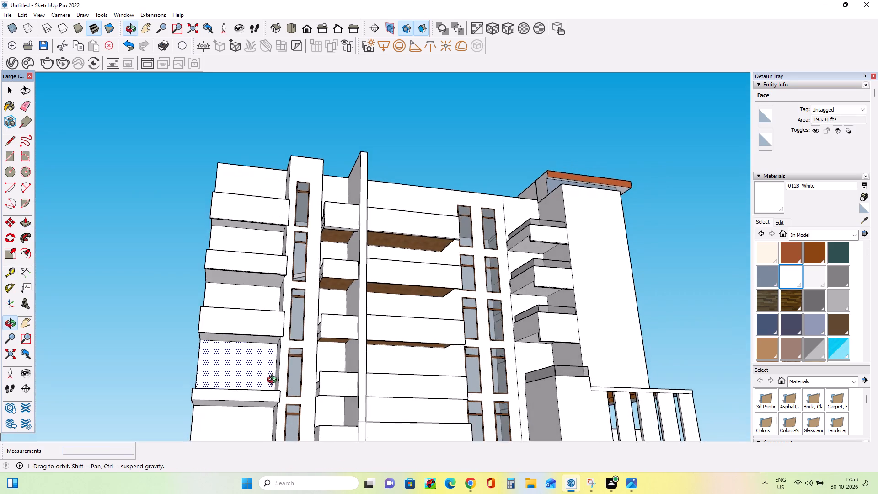
{"action": "middle_click_drag", "start_coordinate": [274, 381], "coordinate": [273, 403]}
{"action": "scroll", "coordinate": [252, 374], "scroll_direction": "down", "scroll_amount": 6}
{"action": "middle_click_drag", "start_coordinate": [261, 391], "coordinate": [274, 488]}
{"action": "middle_click_drag", "start_coordinate": [255, 298], "coordinate": [315, 385]}
{"action": "scroll", "coordinate": [283, 353], "scroll_direction": "up", "scroll_amount": 11}
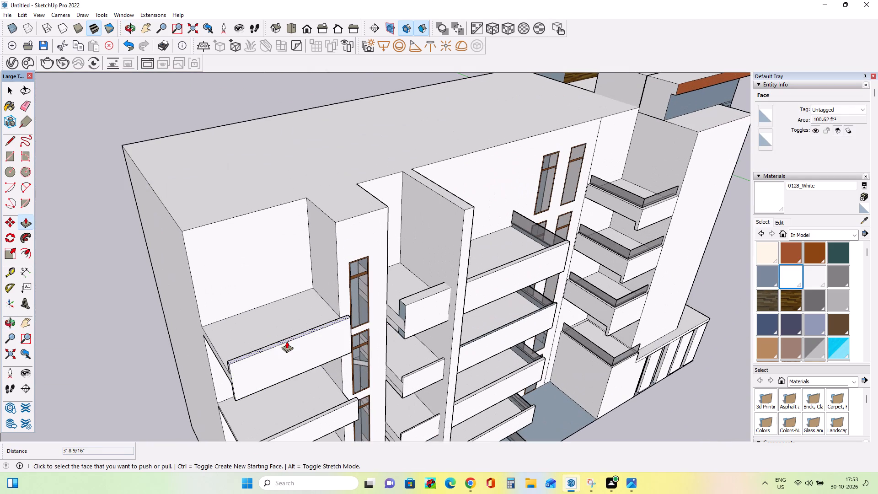
{"action": "left_click", "coordinate": [288, 339]}
Examine the whole front facade to check how the end-bay balconies line up with the rest of the building.
{"action": "middle_click_drag", "start_coordinate": [342, 365], "coordinate": [257, 270]}
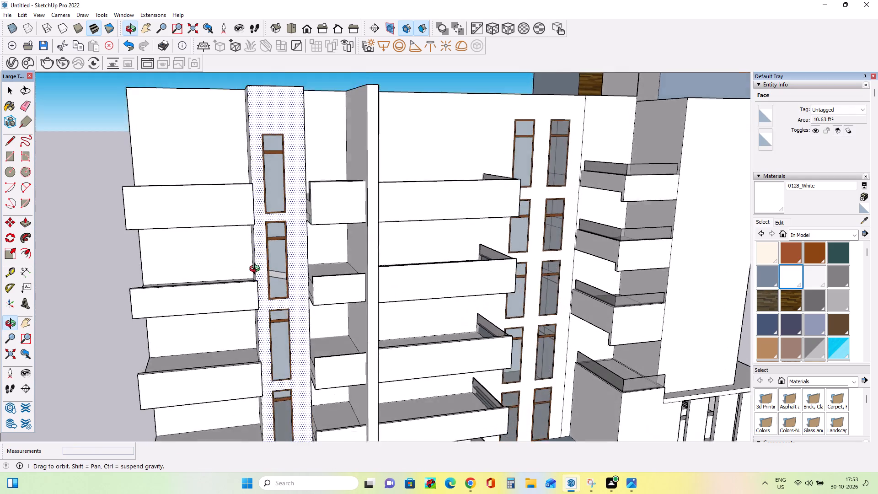
{"action": "middle_click_drag", "start_coordinate": [257, 270], "coordinate": [253, 267]}
{"action": "middle_click_drag", "start_coordinate": [328, 301], "coordinate": [330, 294]}
{"action": "scroll", "coordinate": [330, 294], "scroll_direction": "down", "scroll_amount": 6}
{"action": "middle_click_drag", "start_coordinate": [365, 330], "coordinate": [358, 329]}
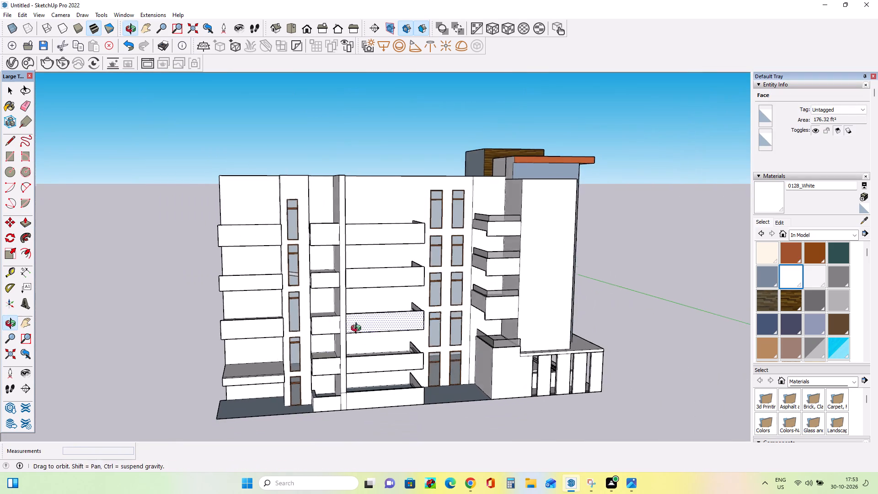
{"action": "middle_click_drag", "start_coordinate": [358, 329], "coordinate": [346, 318]}
{"action": "scroll", "coordinate": [329, 386], "scroll_direction": "up", "scroll_amount": 2}
{"action": "middle_click_drag", "start_coordinate": [329, 386], "coordinate": [252, 384]}
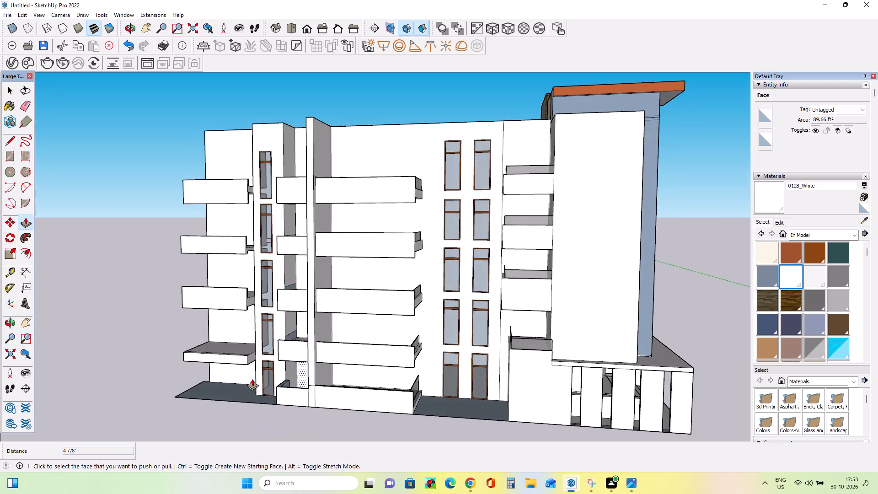
{"action": "scroll", "coordinate": [401, 269], "scroll_direction": "down", "scroll_amount": 3}
{"action": "scroll", "coordinate": [496, 359], "scroll_direction": "up", "scroll_amount": 3}
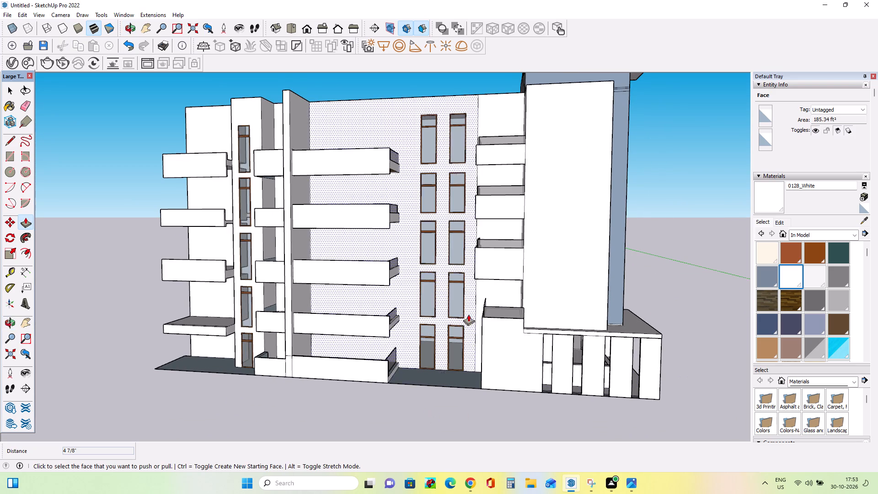
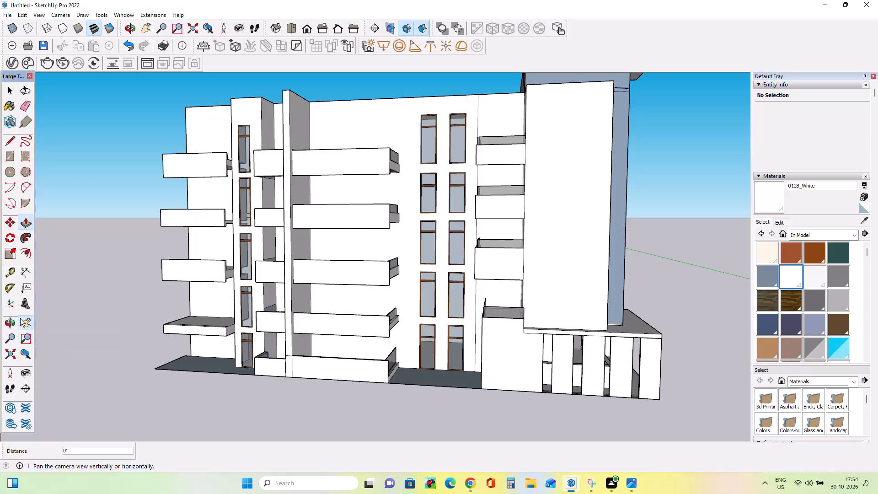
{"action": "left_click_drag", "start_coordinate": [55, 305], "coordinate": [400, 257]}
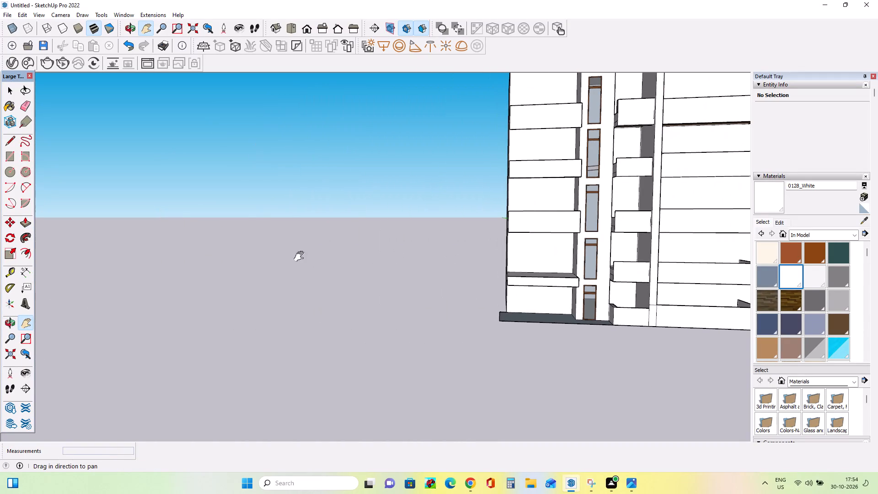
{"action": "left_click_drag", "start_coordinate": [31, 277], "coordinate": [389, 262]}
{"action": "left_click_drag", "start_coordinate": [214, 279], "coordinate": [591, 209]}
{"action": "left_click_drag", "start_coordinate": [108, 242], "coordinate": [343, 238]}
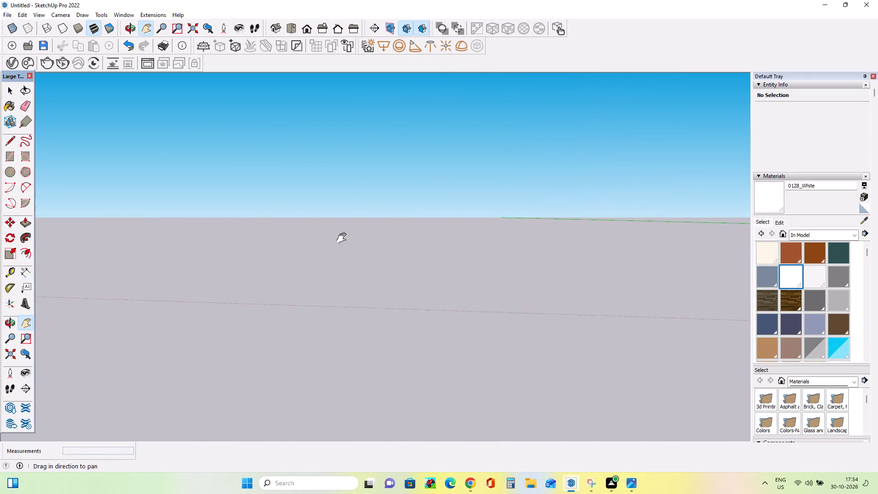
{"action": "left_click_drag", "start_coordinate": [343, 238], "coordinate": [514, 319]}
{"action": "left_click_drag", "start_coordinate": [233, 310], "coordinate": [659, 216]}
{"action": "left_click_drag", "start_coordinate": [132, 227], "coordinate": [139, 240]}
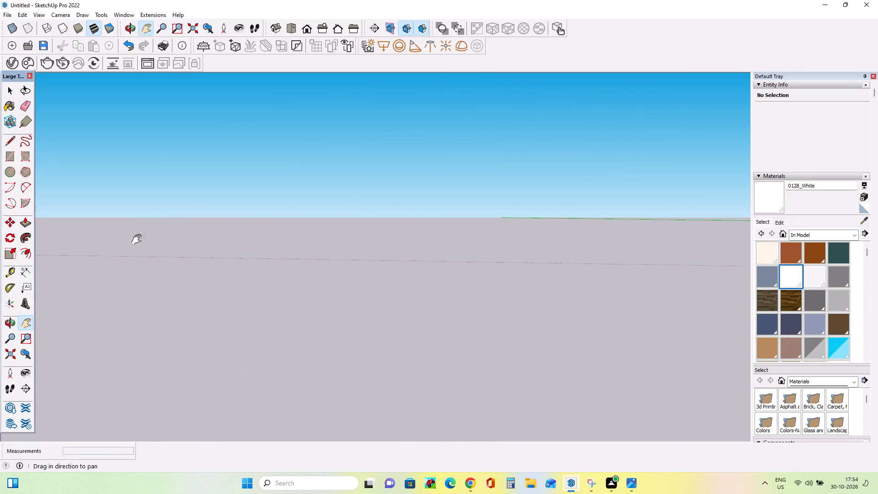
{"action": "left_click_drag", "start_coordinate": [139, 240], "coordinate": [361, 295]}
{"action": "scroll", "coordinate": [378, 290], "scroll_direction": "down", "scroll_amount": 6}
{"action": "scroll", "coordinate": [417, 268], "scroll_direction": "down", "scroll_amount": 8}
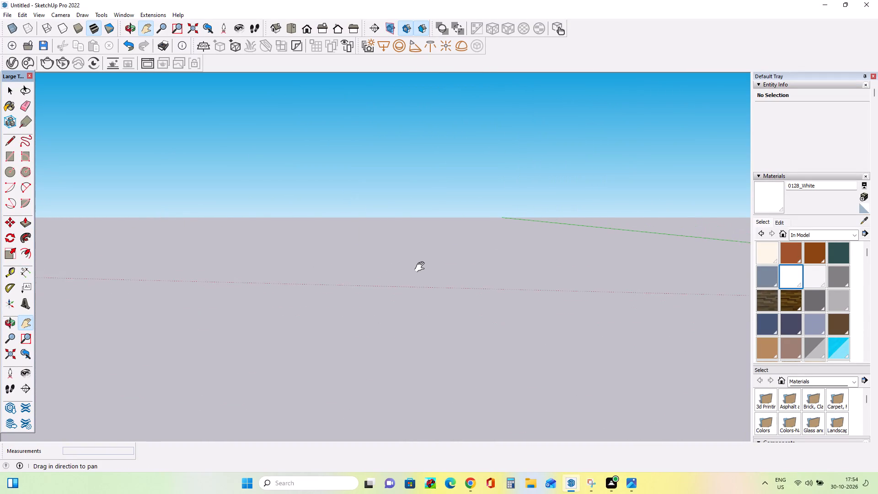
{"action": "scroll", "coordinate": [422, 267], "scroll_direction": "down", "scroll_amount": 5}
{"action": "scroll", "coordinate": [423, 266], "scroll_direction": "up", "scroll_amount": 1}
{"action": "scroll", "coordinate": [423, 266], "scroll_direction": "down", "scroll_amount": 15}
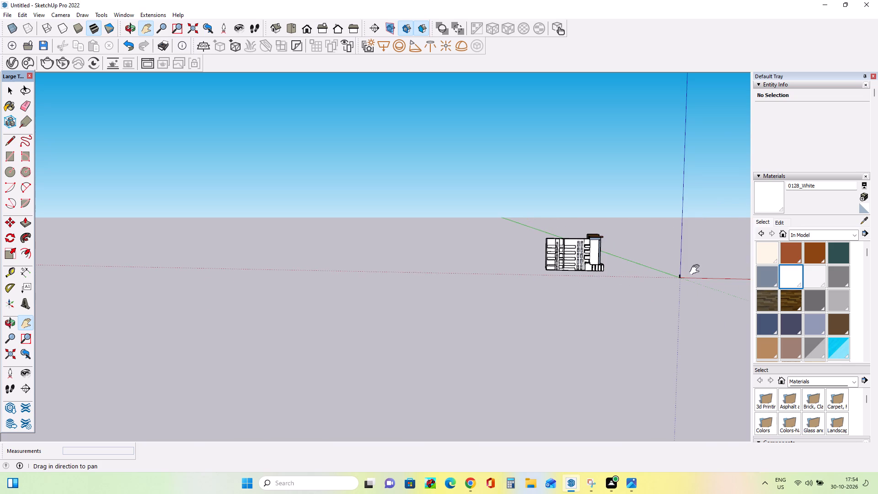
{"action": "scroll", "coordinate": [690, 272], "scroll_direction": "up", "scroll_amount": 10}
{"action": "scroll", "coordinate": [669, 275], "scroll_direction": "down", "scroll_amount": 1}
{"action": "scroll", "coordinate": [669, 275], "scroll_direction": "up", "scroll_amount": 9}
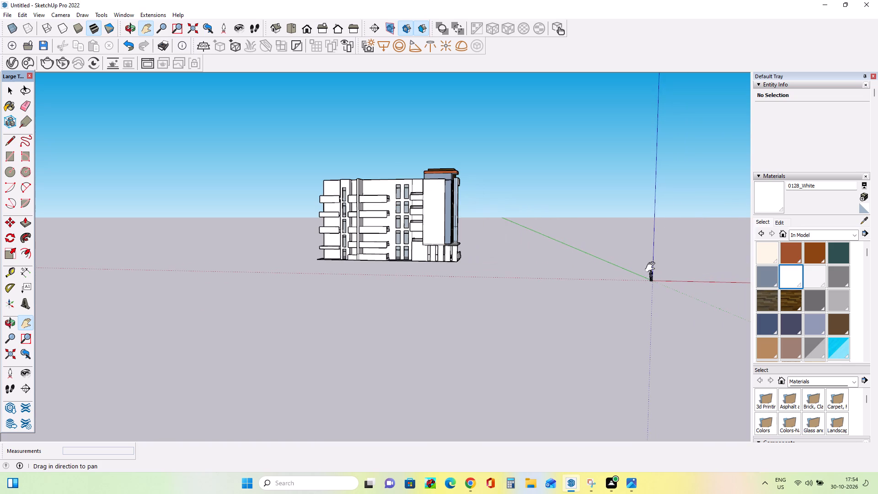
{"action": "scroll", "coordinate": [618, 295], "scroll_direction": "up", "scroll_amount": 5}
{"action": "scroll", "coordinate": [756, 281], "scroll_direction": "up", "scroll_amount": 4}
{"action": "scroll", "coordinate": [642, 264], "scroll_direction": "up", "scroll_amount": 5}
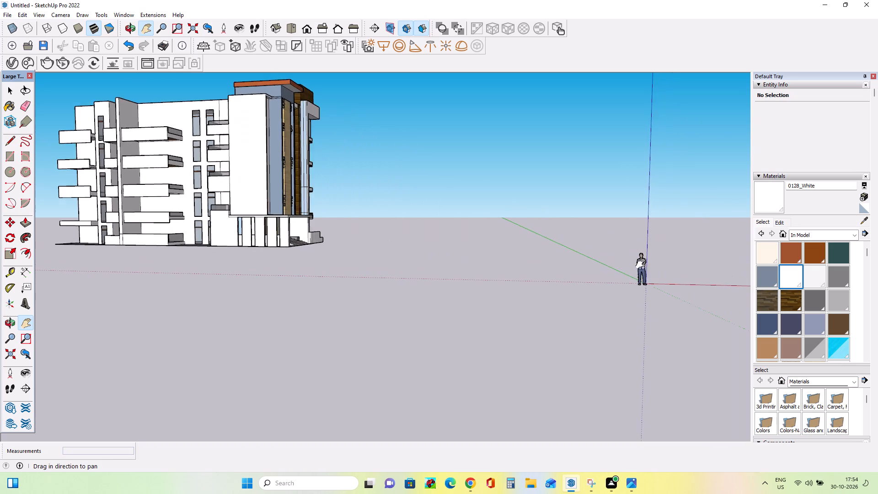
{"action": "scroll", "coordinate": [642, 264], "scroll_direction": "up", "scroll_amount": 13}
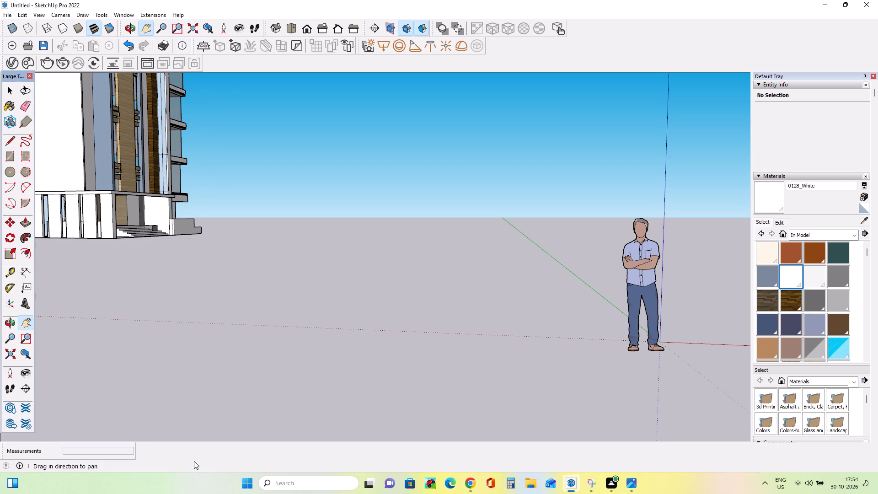
Position the camera at the building's entrance corner and look around, backing out until the whole building is in view.
{"action": "left_click", "coordinate": [10, 375]}
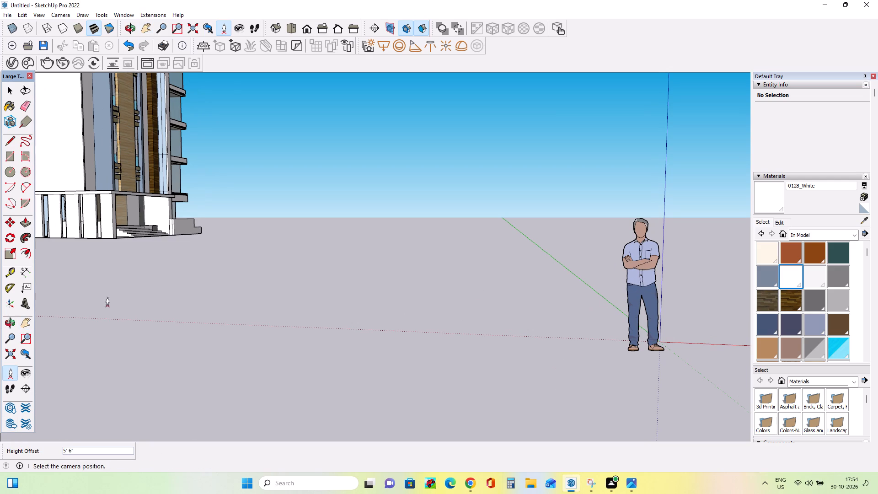
{"action": "left_click", "coordinate": [168, 226]}
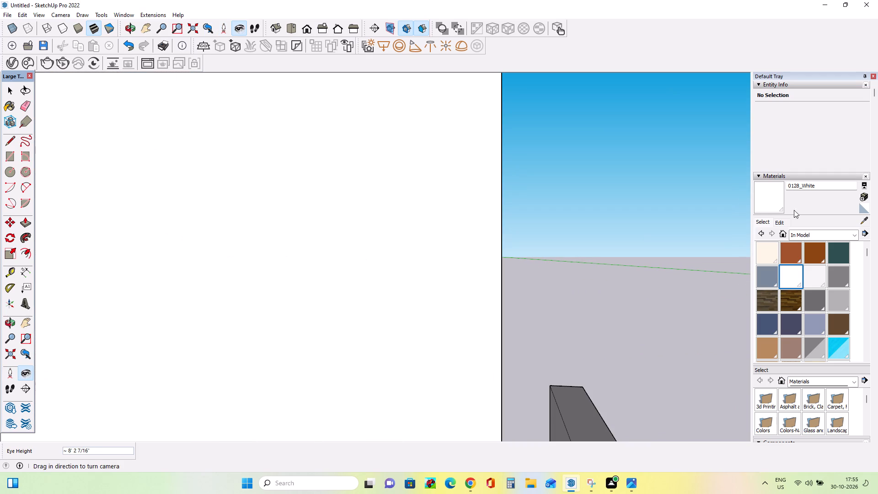
{"action": "left_click", "coordinate": [606, 241]}
{"action": "double_click", "coordinate": [593, 246]}
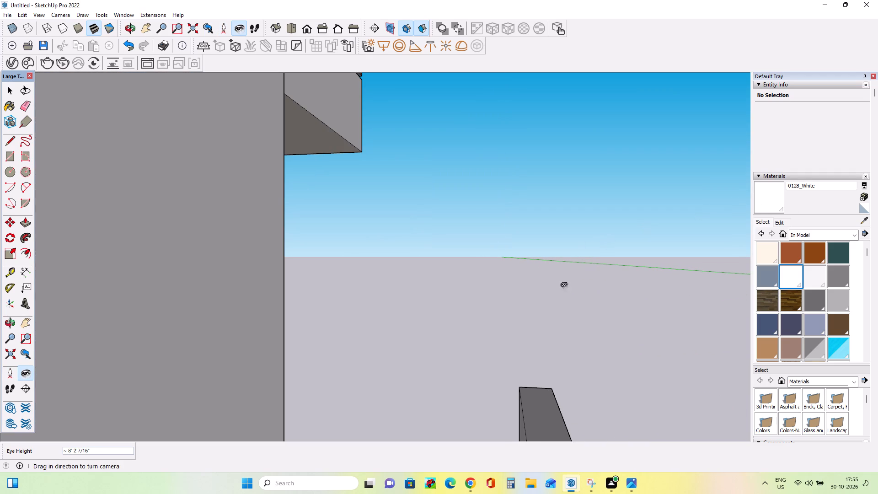
{"action": "left_click", "coordinate": [539, 419]}
{"action": "left_click", "coordinate": [327, 137]}
{"action": "scroll", "coordinate": [445, 308], "scroll_direction": "down", "scroll_amount": 18}
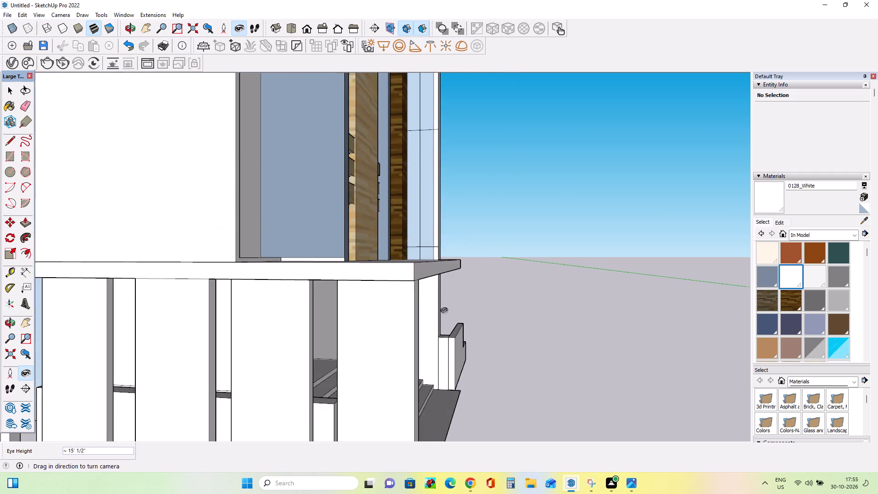
{"action": "scroll", "coordinate": [444, 311], "scroll_direction": "down", "scroll_amount": 17}
{"action": "scroll", "coordinate": [444, 311], "scroll_direction": "up", "scroll_amount": 1}
{"action": "scroll", "coordinate": [444, 311], "scroll_direction": "down", "scroll_amount": 1}
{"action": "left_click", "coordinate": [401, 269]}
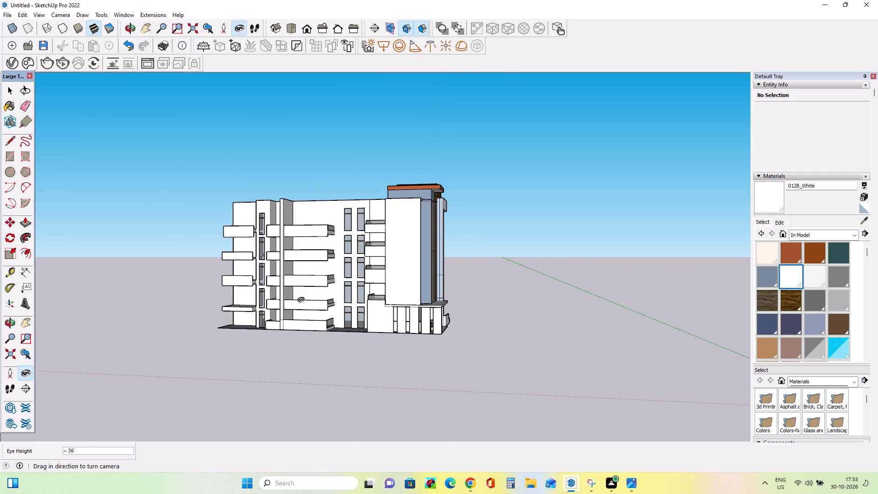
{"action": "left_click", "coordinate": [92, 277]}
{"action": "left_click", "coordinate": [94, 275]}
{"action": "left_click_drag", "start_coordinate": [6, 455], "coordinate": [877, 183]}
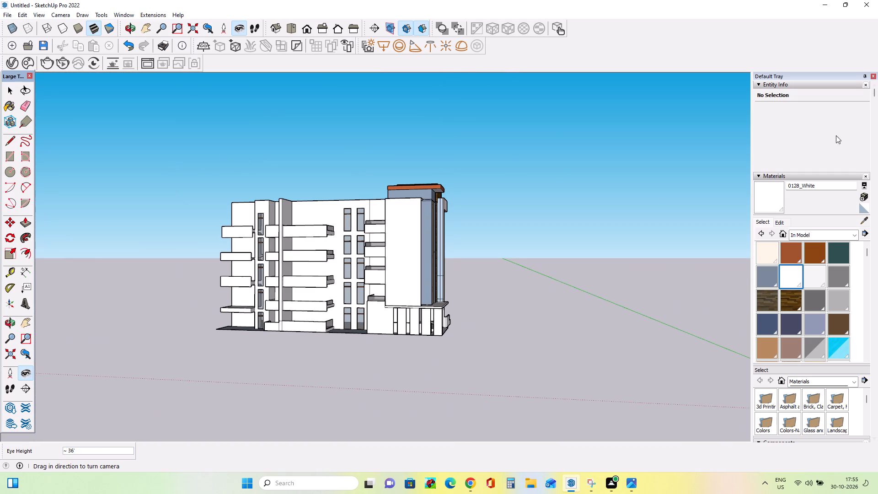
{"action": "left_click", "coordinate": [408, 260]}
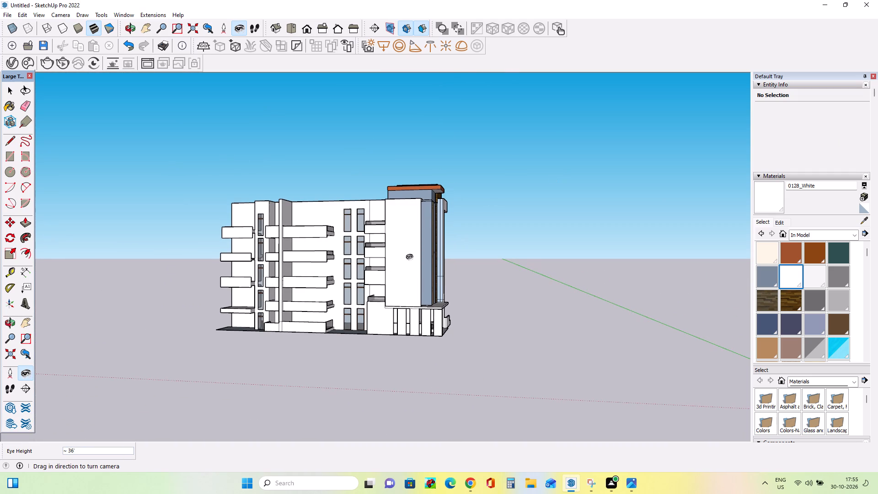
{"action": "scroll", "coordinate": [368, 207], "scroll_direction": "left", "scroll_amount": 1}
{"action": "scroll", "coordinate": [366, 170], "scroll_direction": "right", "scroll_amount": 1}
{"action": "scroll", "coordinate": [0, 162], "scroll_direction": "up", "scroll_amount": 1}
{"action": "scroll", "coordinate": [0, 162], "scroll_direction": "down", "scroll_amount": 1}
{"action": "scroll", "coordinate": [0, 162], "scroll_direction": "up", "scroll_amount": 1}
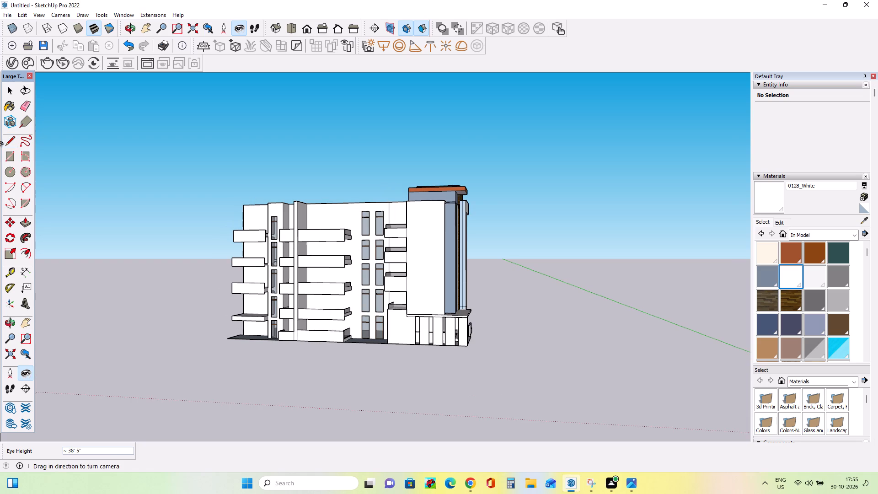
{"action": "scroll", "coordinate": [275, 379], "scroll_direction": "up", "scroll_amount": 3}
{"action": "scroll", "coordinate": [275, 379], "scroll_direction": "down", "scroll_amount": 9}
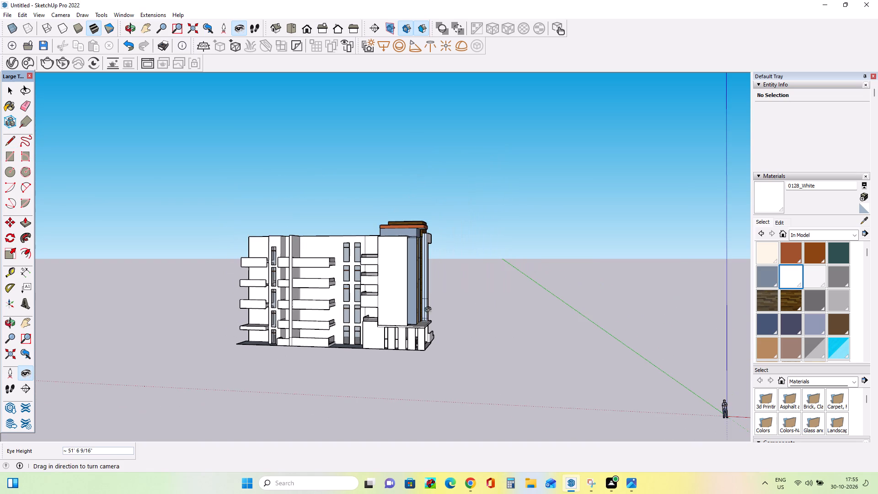
Examine the whole building from the balcony facade round to the entrance side with its steps, wood-clad tower and side balconies.
{"action": "left_click", "coordinate": [7, 86]}
{"action": "scroll", "coordinate": [237, 214], "scroll_direction": "down", "scroll_amount": 3}
{"action": "scroll", "coordinate": [249, 224], "scroll_direction": "up", "scroll_amount": 8}
{"action": "middle_click_drag", "start_coordinate": [285, 279], "coordinate": [174, 308]}
{"action": "scroll", "coordinate": [175, 270], "scroll_direction": "down", "scroll_amount": 9}
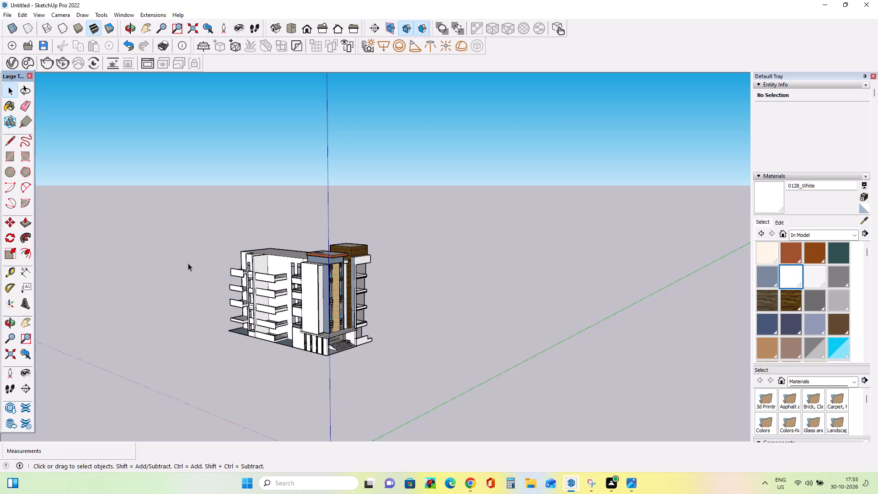
{"action": "middle_click_drag", "start_coordinate": [321, 271], "coordinate": [348, 310]}
{"action": "scroll", "coordinate": [274, 356], "scroll_direction": "up", "scroll_amount": 8}
{"action": "middle_click_drag", "start_coordinate": [266, 354], "coordinate": [268, 322]}
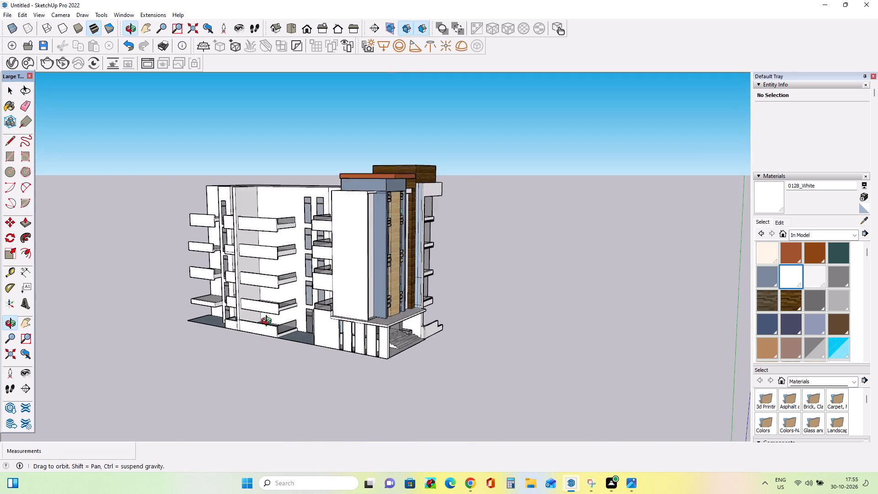
{"action": "middle_click_drag", "start_coordinate": [268, 322], "coordinate": [194, 333]}
{"action": "scroll", "coordinate": [178, 333], "scroll_direction": "down", "scroll_amount": 7}
{"action": "scroll", "coordinate": [402, 275], "scroll_direction": "up", "scroll_amount": 8}
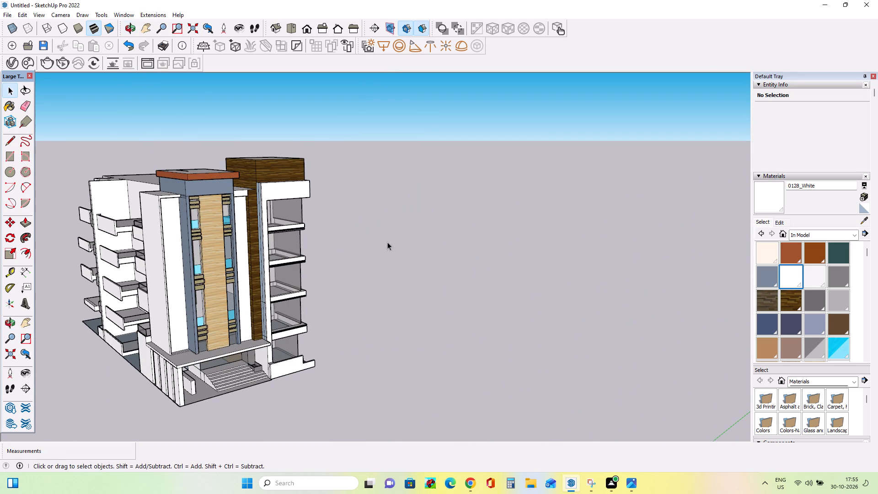
{"action": "scroll", "coordinate": [375, 493], "scroll_direction": "up", "scroll_amount": 1}
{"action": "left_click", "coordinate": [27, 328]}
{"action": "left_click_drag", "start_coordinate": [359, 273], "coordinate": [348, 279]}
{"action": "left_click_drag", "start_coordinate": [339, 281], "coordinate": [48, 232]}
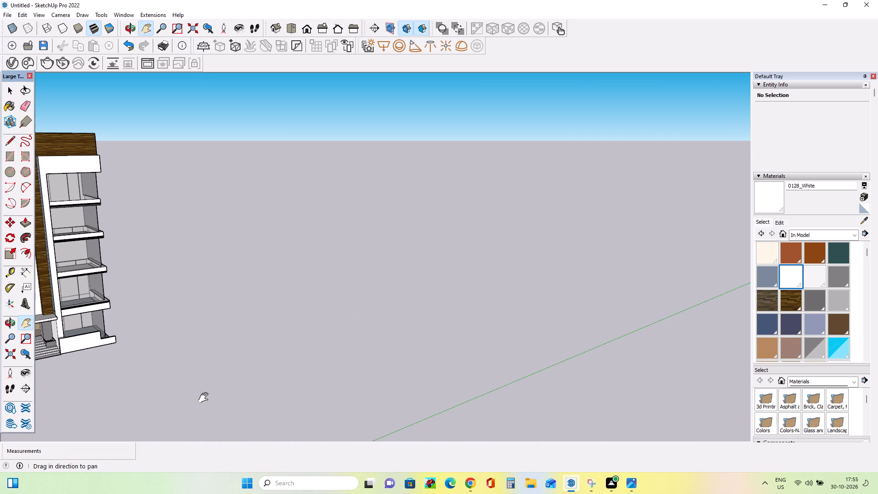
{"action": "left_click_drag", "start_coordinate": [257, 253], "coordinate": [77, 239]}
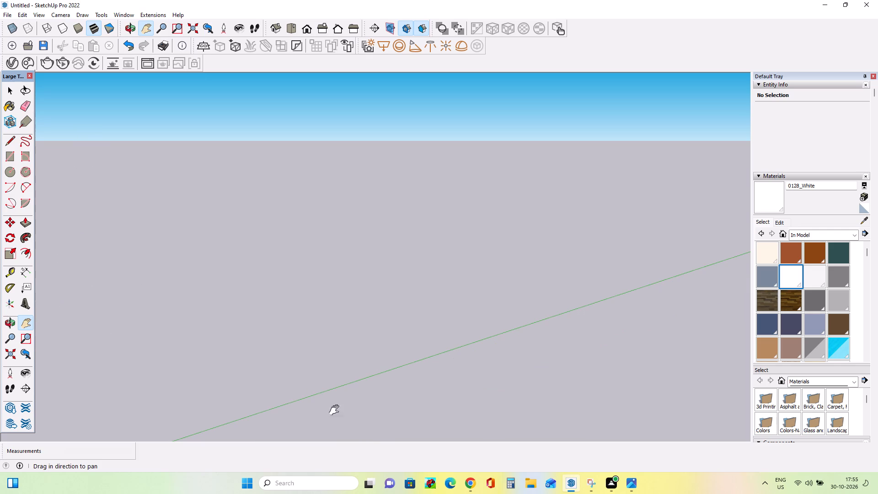
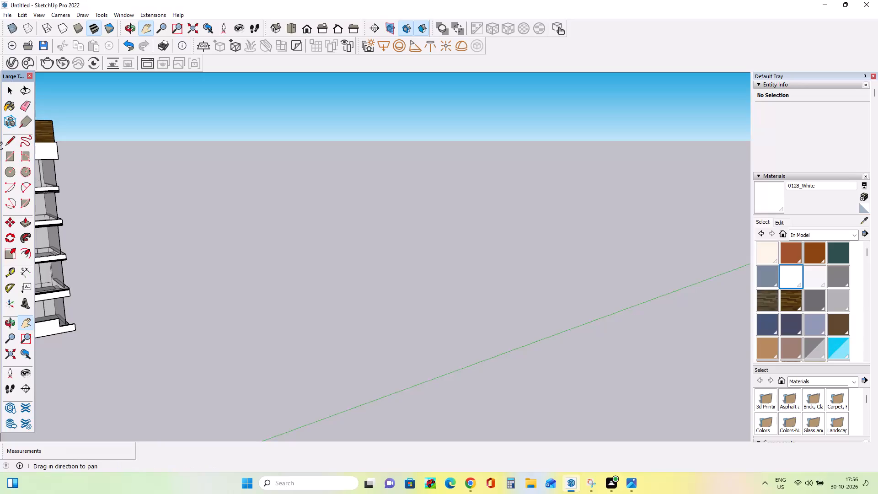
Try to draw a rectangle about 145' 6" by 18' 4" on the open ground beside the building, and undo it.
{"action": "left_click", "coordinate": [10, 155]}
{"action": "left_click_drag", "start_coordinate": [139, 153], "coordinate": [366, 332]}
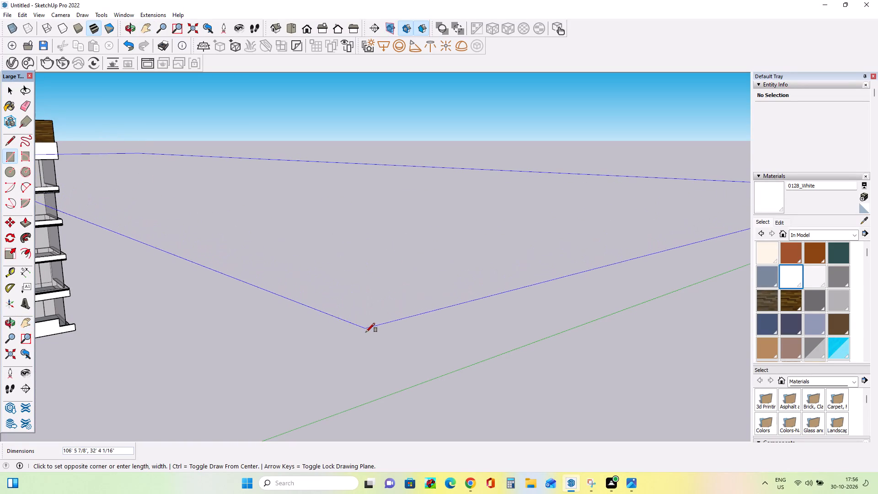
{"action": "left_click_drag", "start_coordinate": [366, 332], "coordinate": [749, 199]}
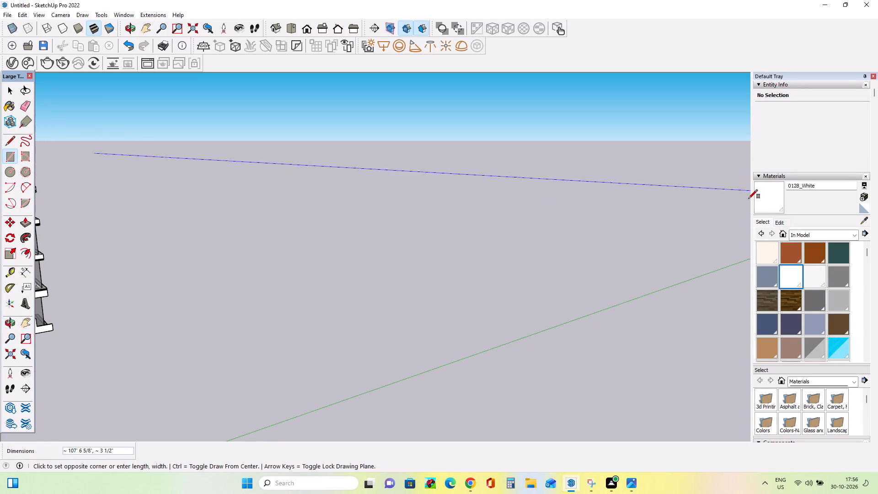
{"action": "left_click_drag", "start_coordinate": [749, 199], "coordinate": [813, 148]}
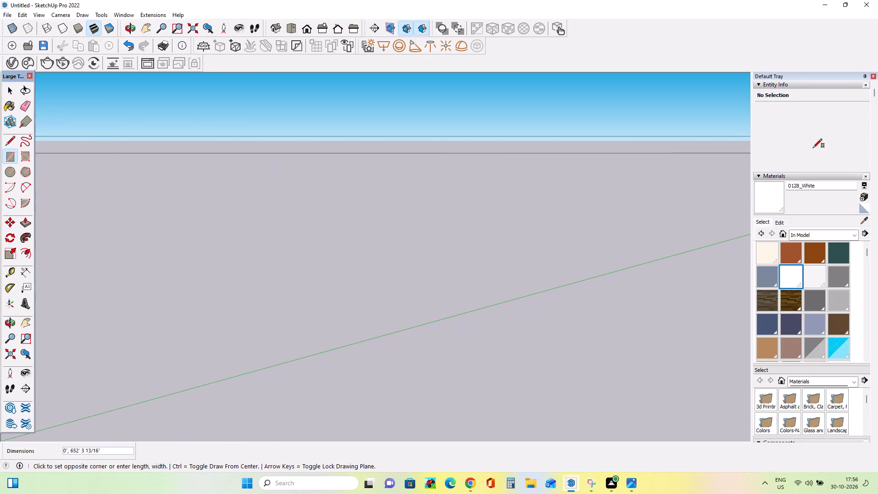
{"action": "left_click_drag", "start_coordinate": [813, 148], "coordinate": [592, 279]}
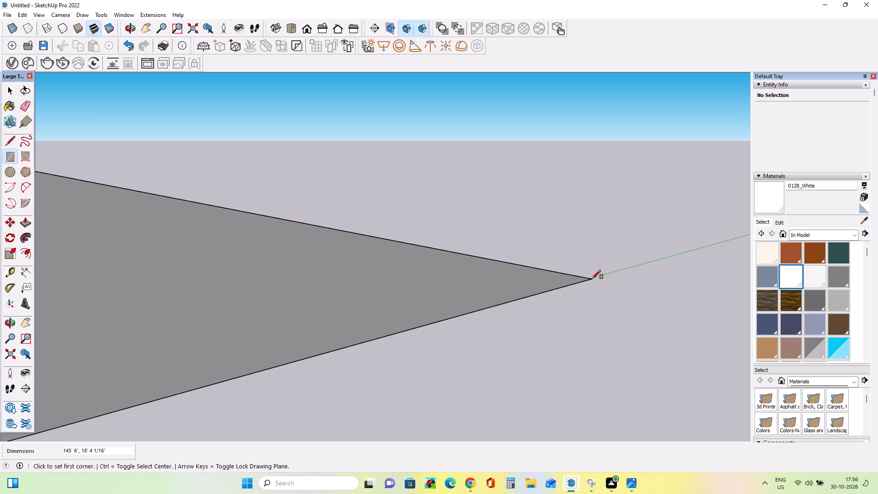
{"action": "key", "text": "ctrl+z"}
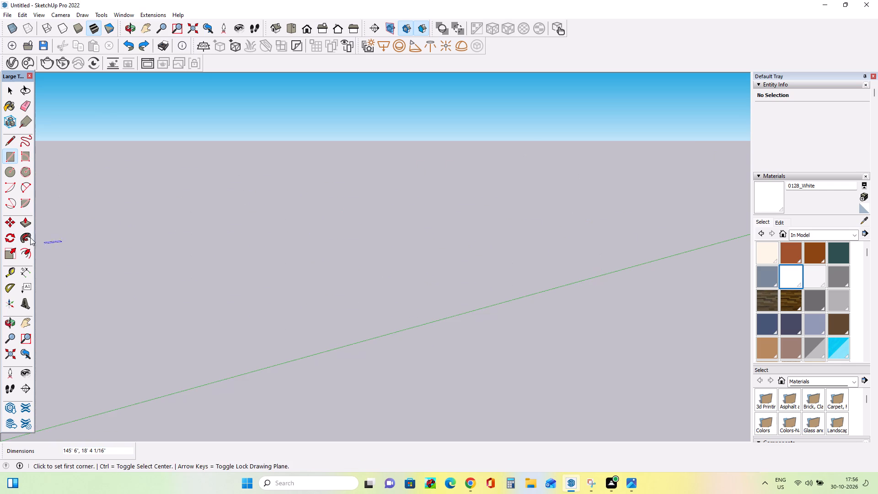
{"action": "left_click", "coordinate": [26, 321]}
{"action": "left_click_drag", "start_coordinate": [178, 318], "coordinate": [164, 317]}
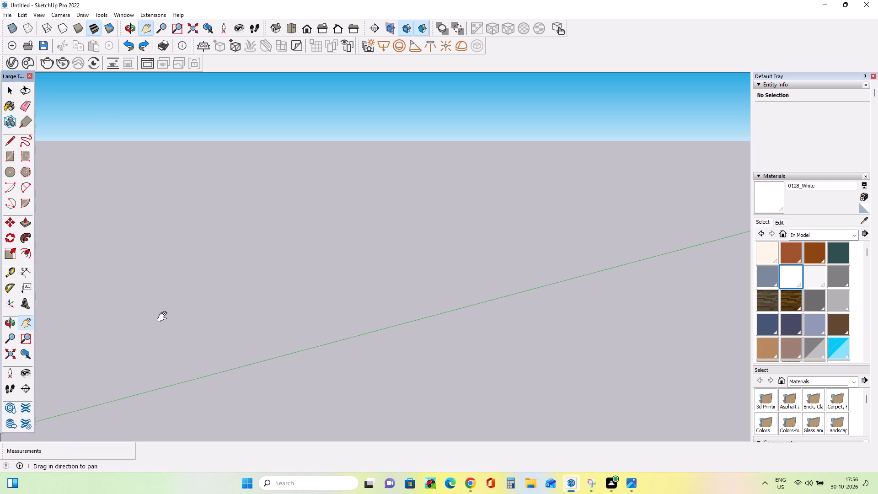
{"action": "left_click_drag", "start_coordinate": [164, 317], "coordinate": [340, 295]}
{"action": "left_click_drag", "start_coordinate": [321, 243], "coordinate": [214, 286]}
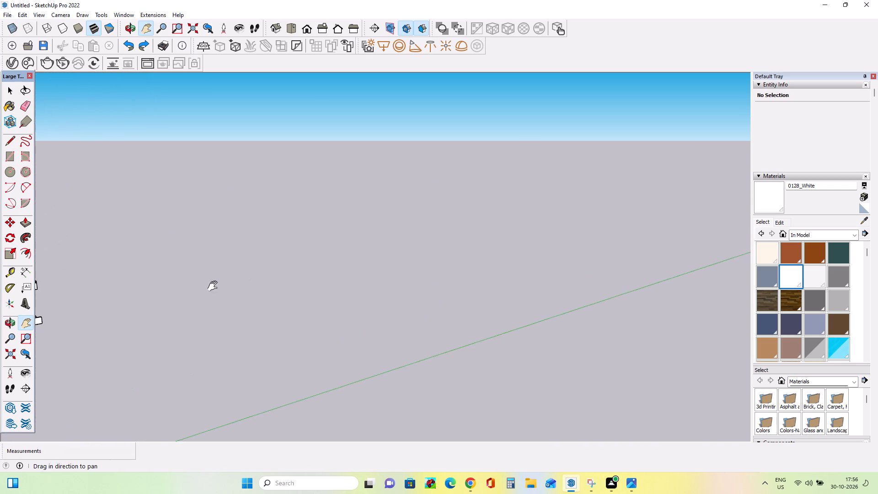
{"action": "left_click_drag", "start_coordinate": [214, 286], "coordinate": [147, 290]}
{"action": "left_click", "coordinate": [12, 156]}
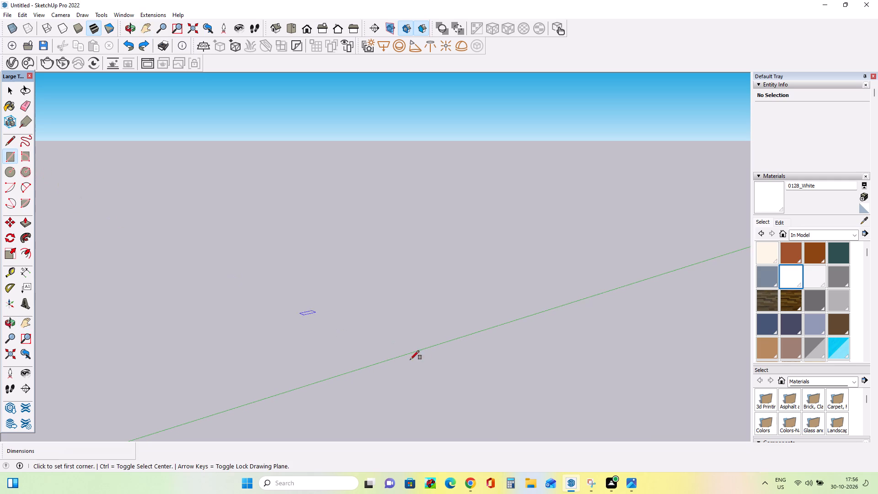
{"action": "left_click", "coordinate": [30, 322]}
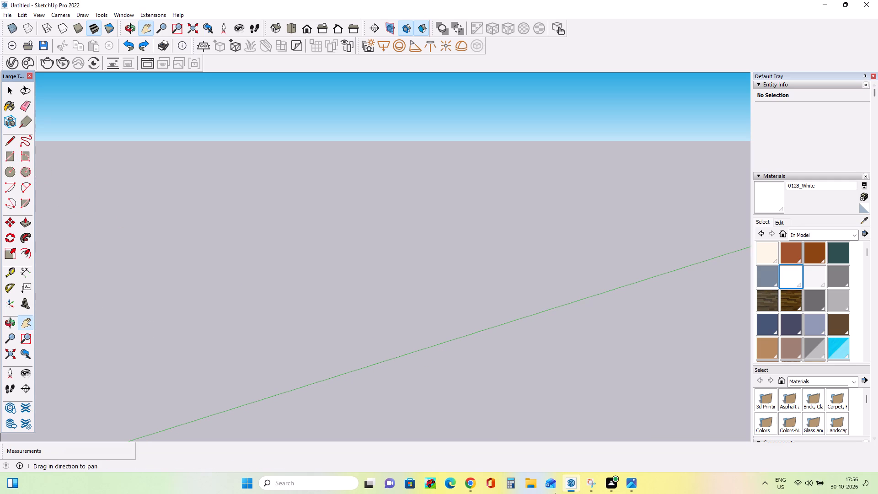
Save the model to the Desktop as a SketchUp model named "Contemporary Urban High-Rise Villa.png skp".
{"action": "key", "text": "ctrl+s"}
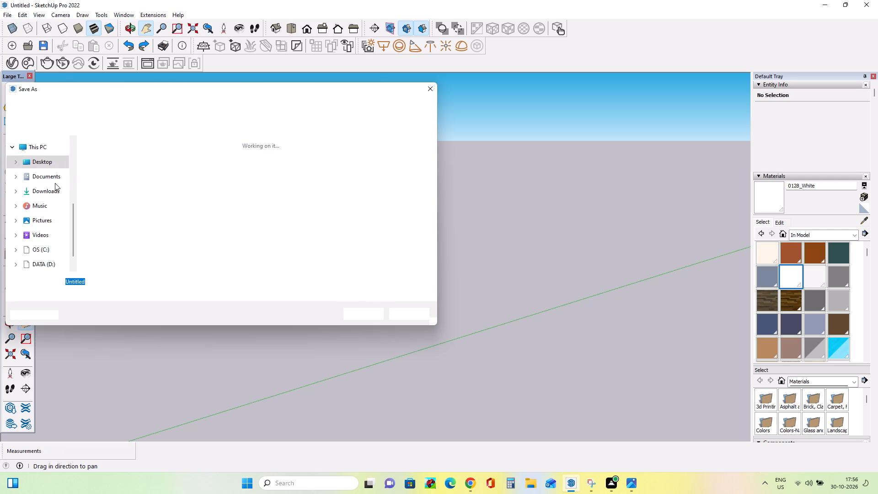
{"action": "scroll", "coordinate": [50, 192], "scroll_direction": "up", "scroll_amount": 3}
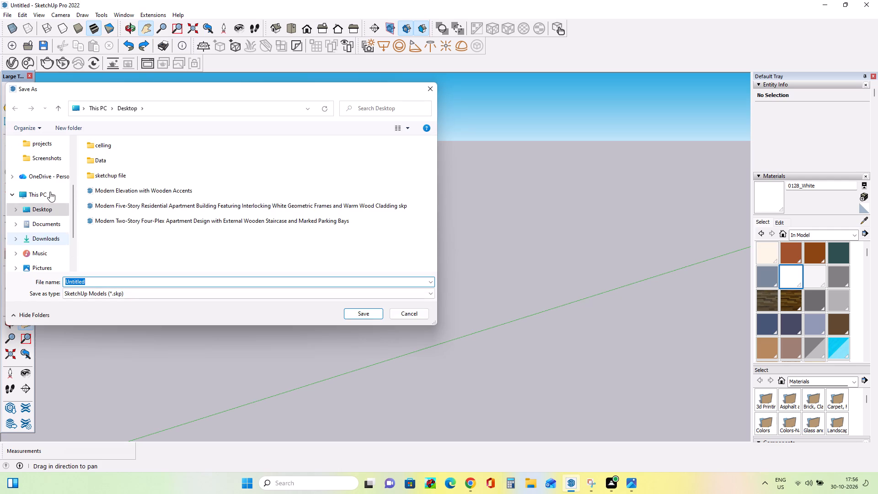
{"action": "scroll", "coordinate": [48, 189], "scroll_direction": "up", "scroll_amount": 5}
{"action": "left_click", "coordinate": [49, 142]}
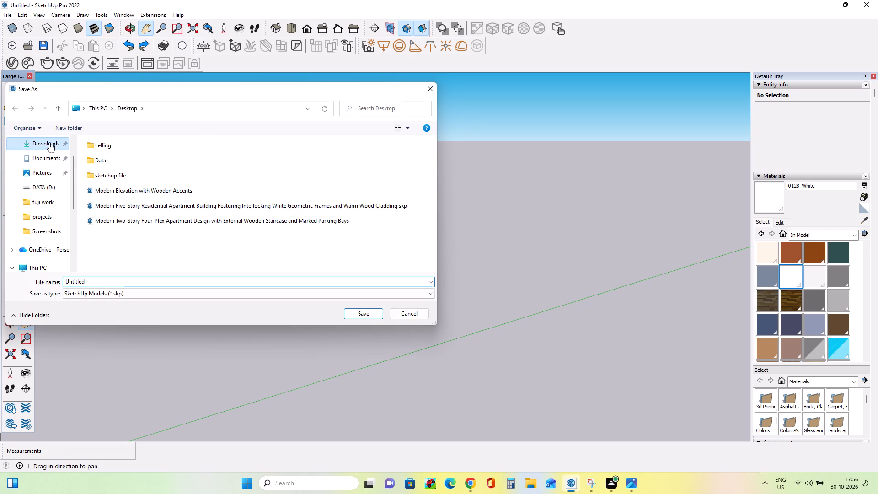
{"action": "scroll", "coordinate": [50, 161], "scroll_direction": "up", "scroll_amount": 7}
{"action": "left_click", "coordinate": [49, 165]}
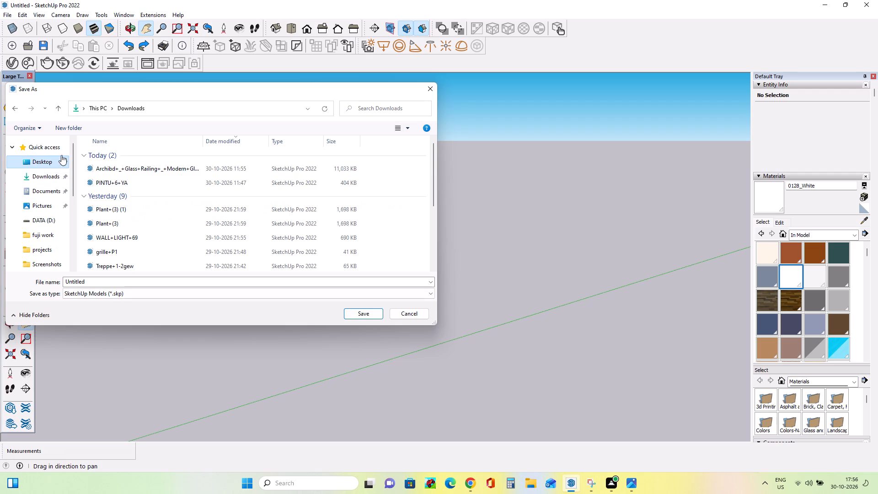
{"action": "left_click", "coordinate": [109, 286]}
{"action": "key", "text": "BackSpace"}
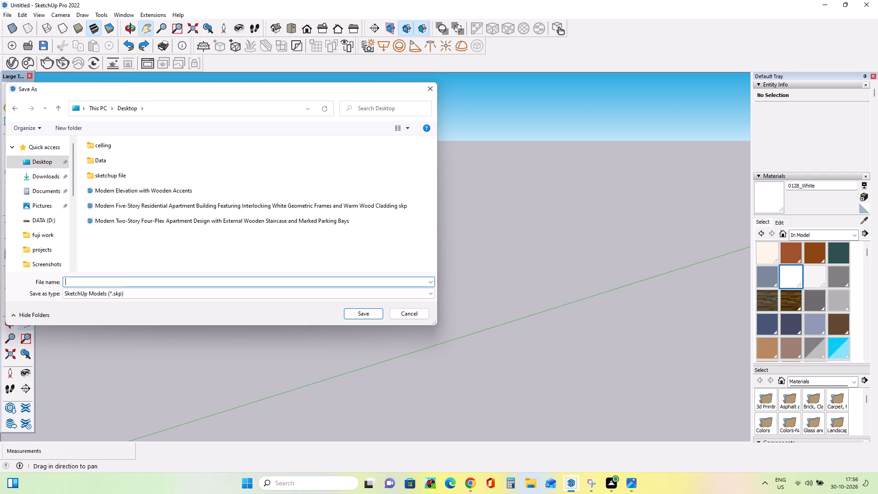
{"action": "key", "text": "m"}
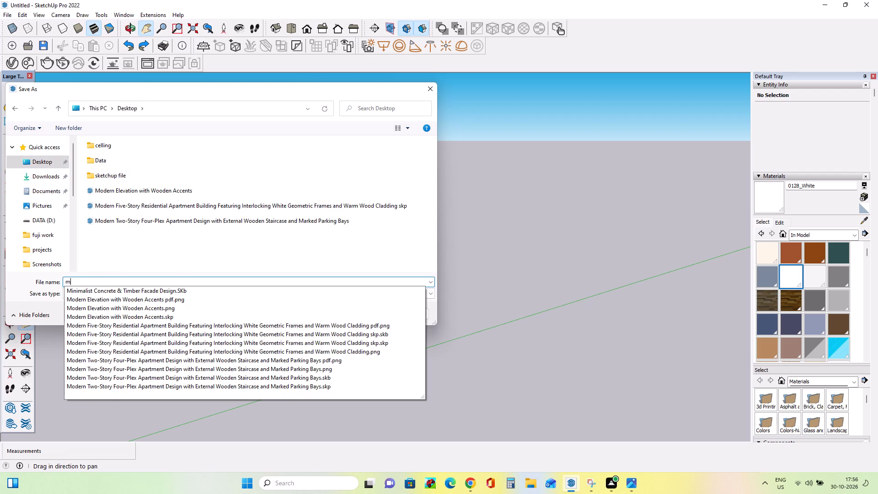
{"action": "key", "text": "BackSpace"}
{"action": "key", "text": "BackSpace"}
{"action": "key", "text": "c"}
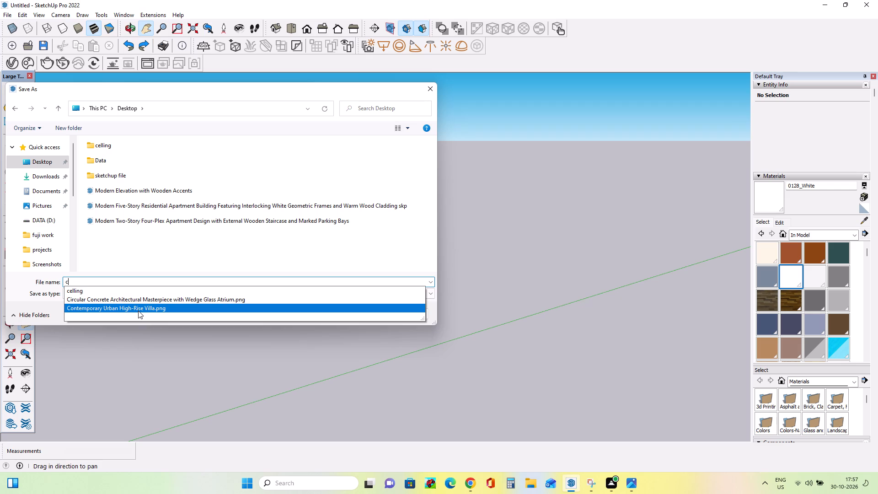
{"action": "left_click", "coordinate": [138, 311]}
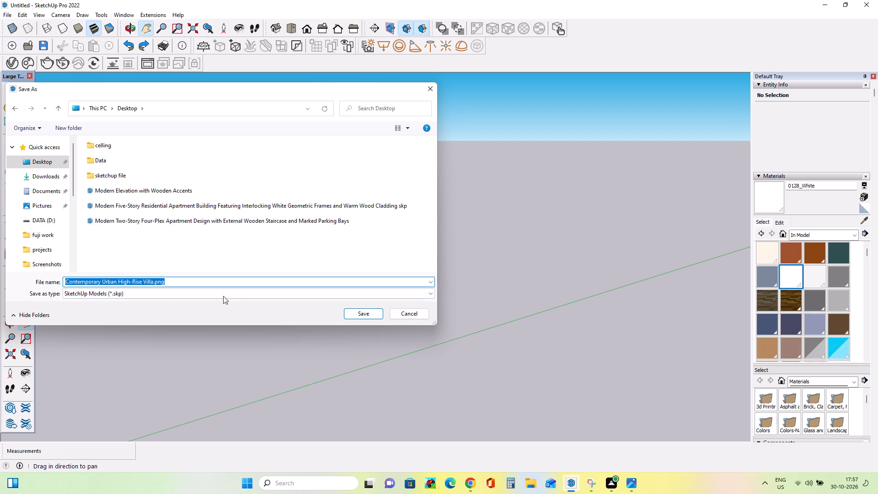
{"action": "left_click", "coordinate": [177, 279]}
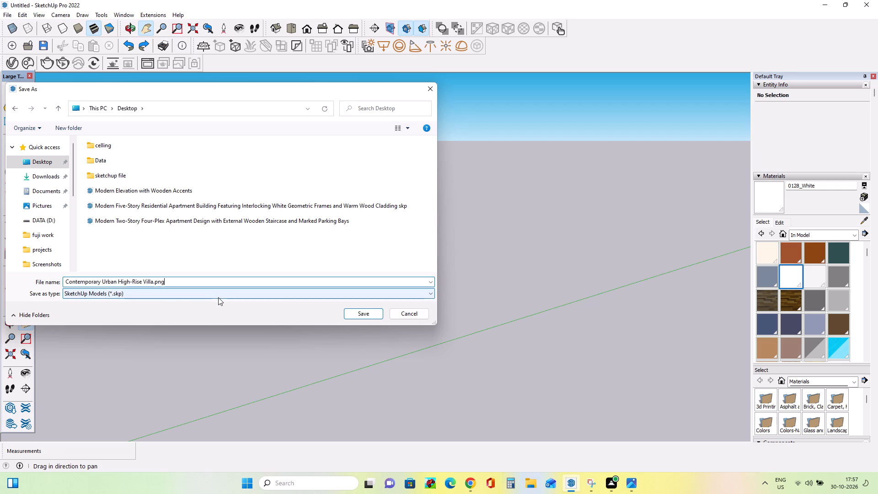
{"action": "key", "text": "space"}
{"action": "key", "text": "s"}
{"action": "type", "text": "kp"}
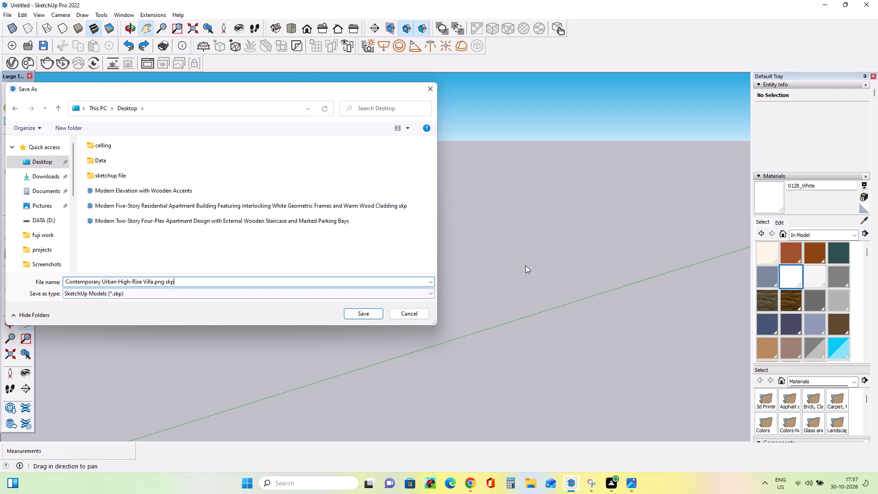
{"action": "left_click", "coordinate": [354, 317]}
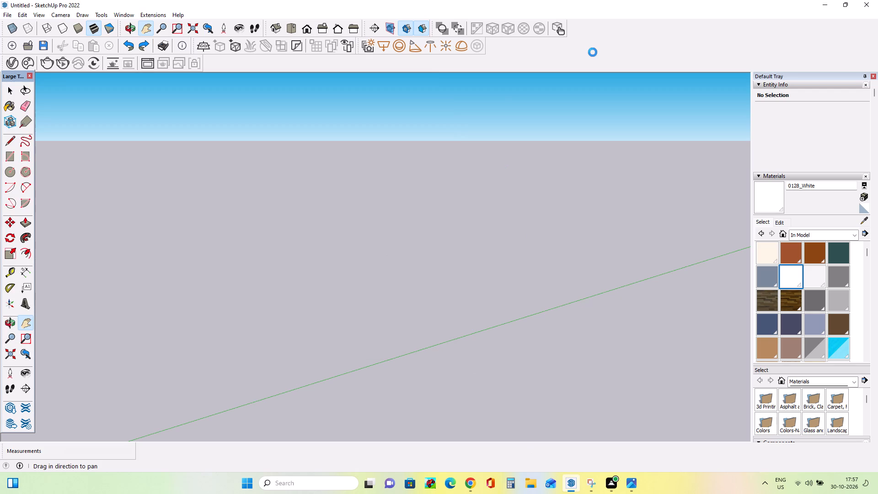
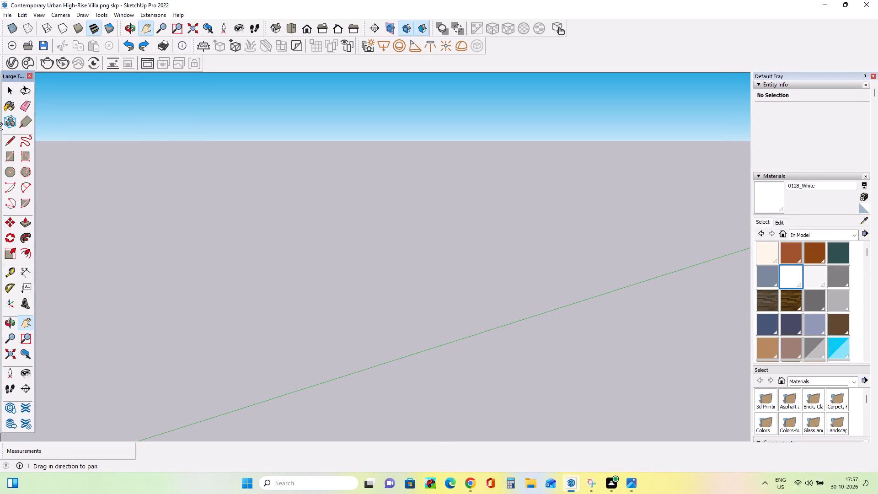
Examine the finished building and the reference image beside it from several angles and distances.
{"action": "left_click", "coordinate": [4, 155]}
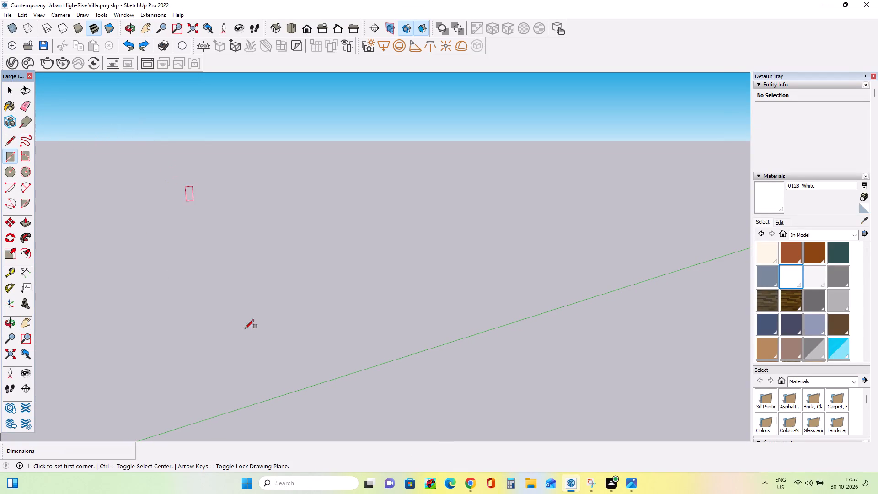
{"action": "left_click", "coordinate": [28, 322]}
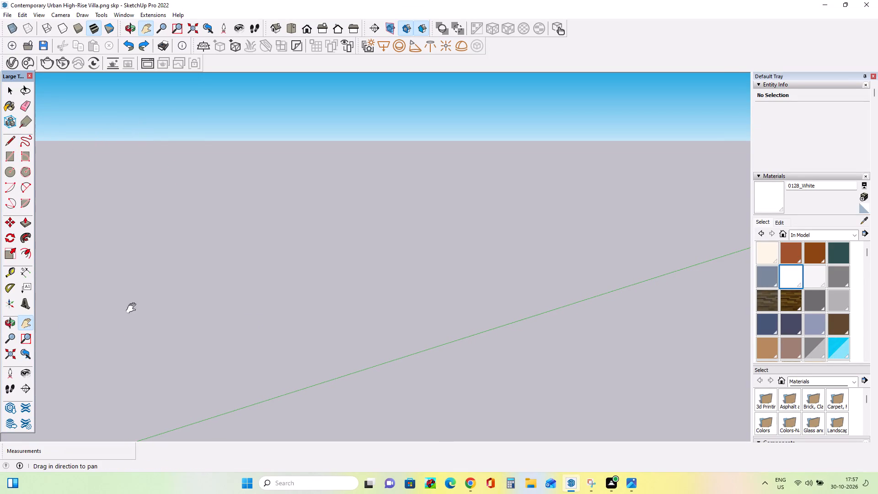
{"action": "left_click_drag", "start_coordinate": [133, 309], "coordinate": [428, 156]}
{"action": "scroll", "coordinate": [460, 163], "scroll_direction": "down", "scroll_amount": 4}
{"action": "scroll", "coordinate": [376, 295], "scroll_direction": "down", "scroll_amount": 8}
{"action": "scroll", "coordinate": [550, 224], "scroll_direction": "down", "scroll_amount": 4}
{"action": "left_click_drag", "start_coordinate": [452, 340], "coordinate": [567, 316]}
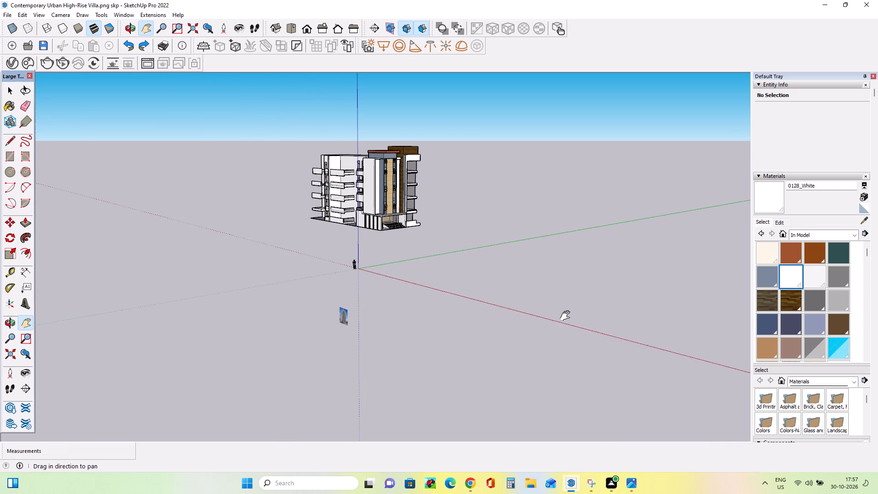
{"action": "middle_click_drag", "start_coordinate": [567, 316], "coordinate": [654, 310]}
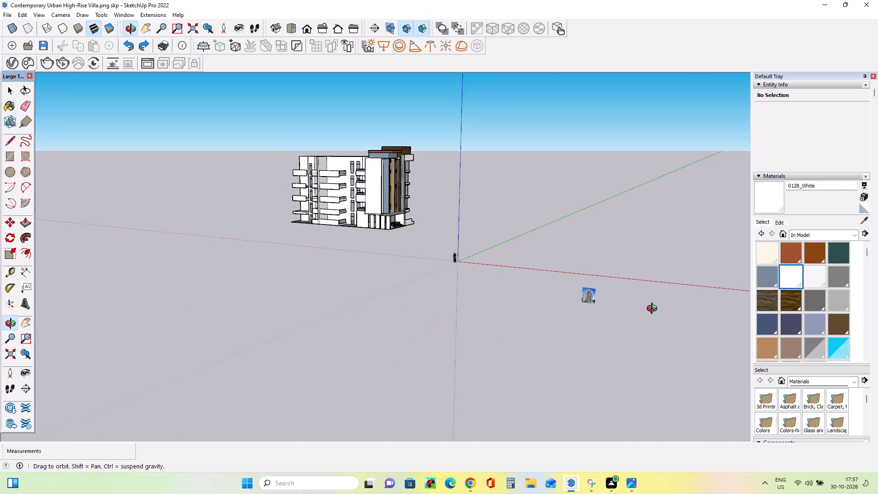
{"action": "middle_click_drag", "start_coordinate": [654, 310], "coordinate": [732, 299]}
{"action": "middle_click", "coordinate": [732, 299]}
{"action": "middle_click_drag", "start_coordinate": [686, 305], "coordinate": [698, 304]}
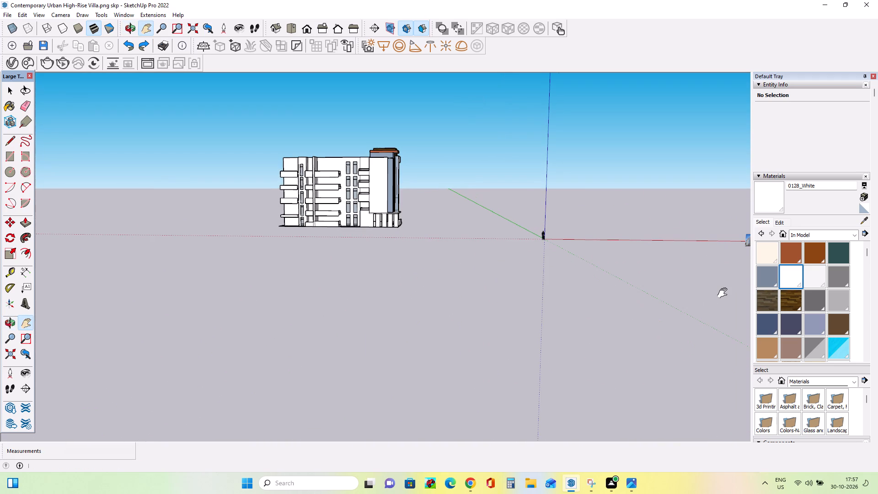
{"action": "middle_click_drag", "start_coordinate": [722, 284], "coordinate": [653, 296]}
{"action": "scroll", "coordinate": [653, 296], "scroll_direction": "down", "scroll_amount": 1}
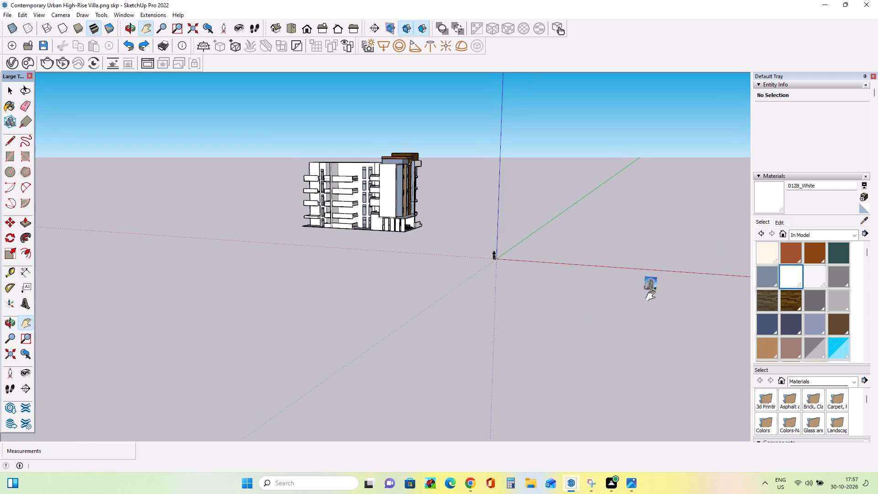
{"action": "middle_click_drag", "start_coordinate": [563, 283], "coordinate": [609, 282]}
{"action": "scroll", "coordinate": [609, 282], "scroll_direction": "up", "scroll_amount": 1}
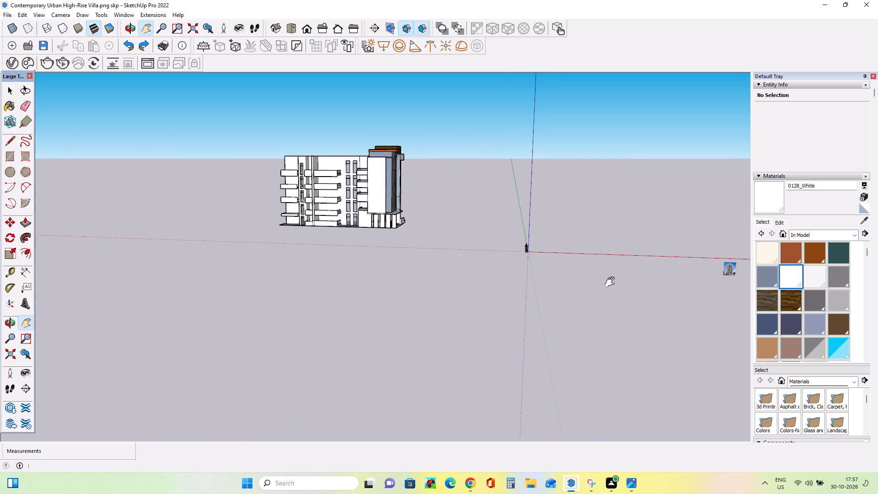
{"action": "left_click_drag", "start_coordinate": [683, 266], "coordinate": [524, 286]}
{"action": "scroll", "coordinate": [524, 287], "scroll_direction": "up", "scroll_amount": 5}
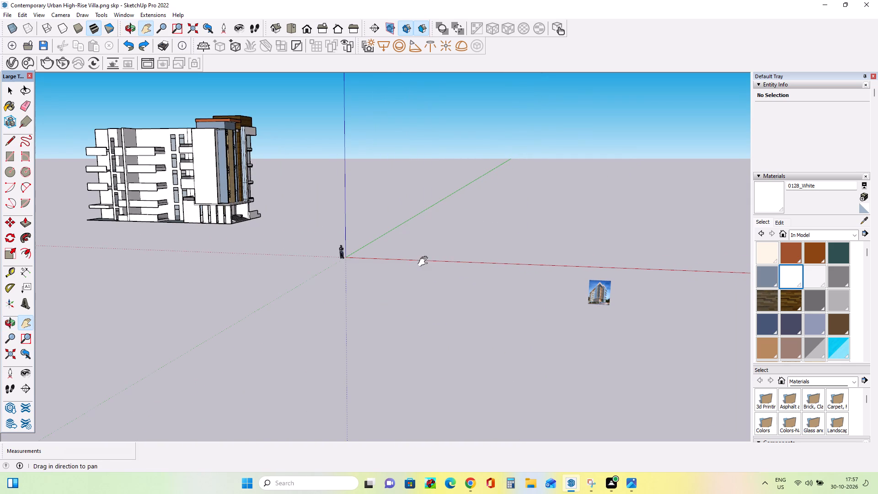
{"action": "left_click_drag", "start_coordinate": [425, 262], "coordinate": [440, 289]}
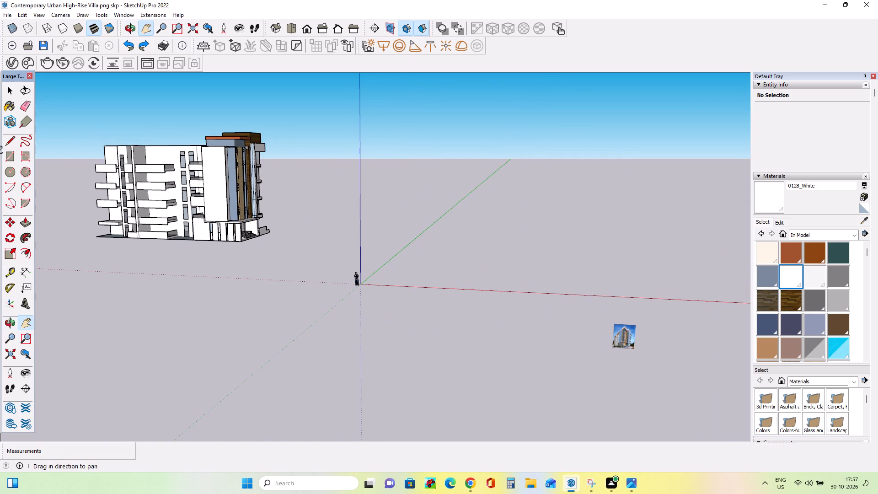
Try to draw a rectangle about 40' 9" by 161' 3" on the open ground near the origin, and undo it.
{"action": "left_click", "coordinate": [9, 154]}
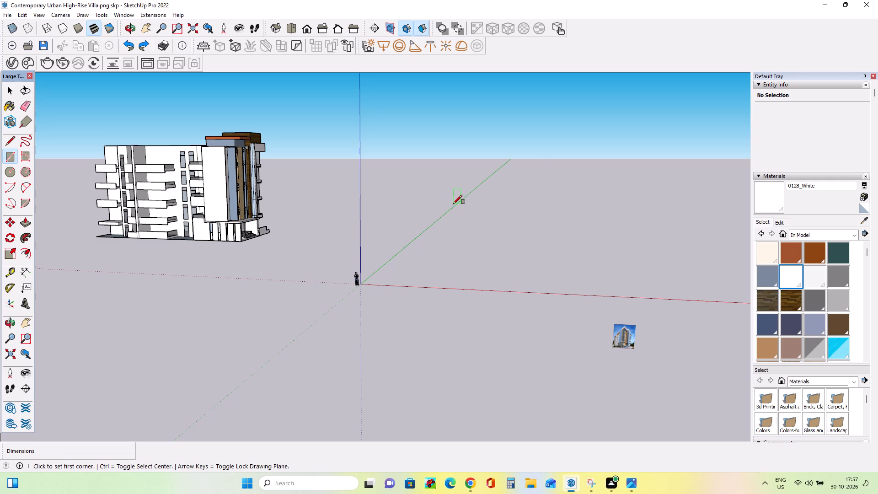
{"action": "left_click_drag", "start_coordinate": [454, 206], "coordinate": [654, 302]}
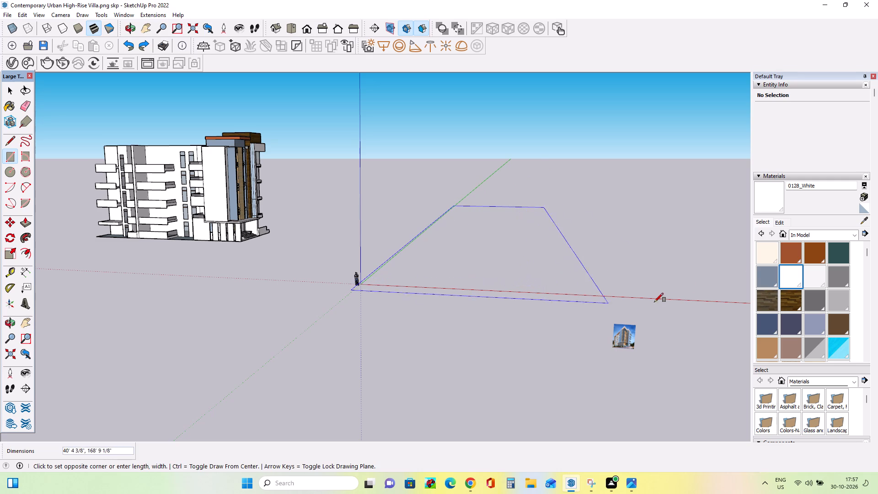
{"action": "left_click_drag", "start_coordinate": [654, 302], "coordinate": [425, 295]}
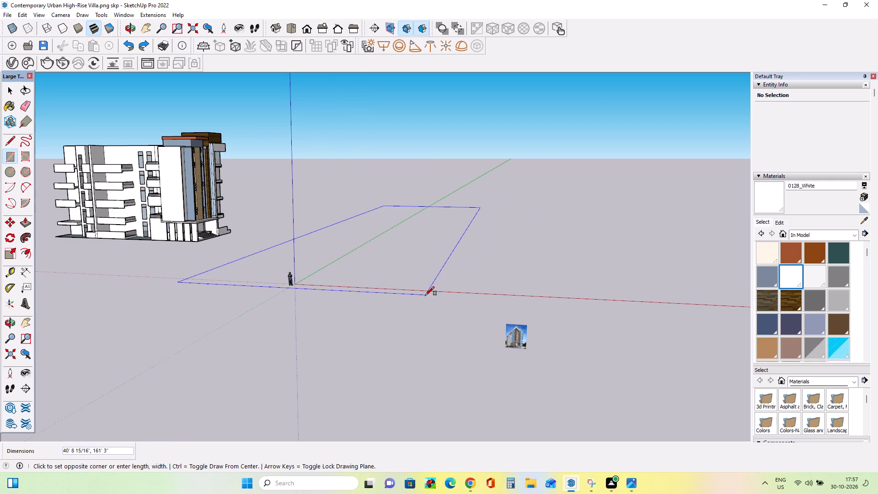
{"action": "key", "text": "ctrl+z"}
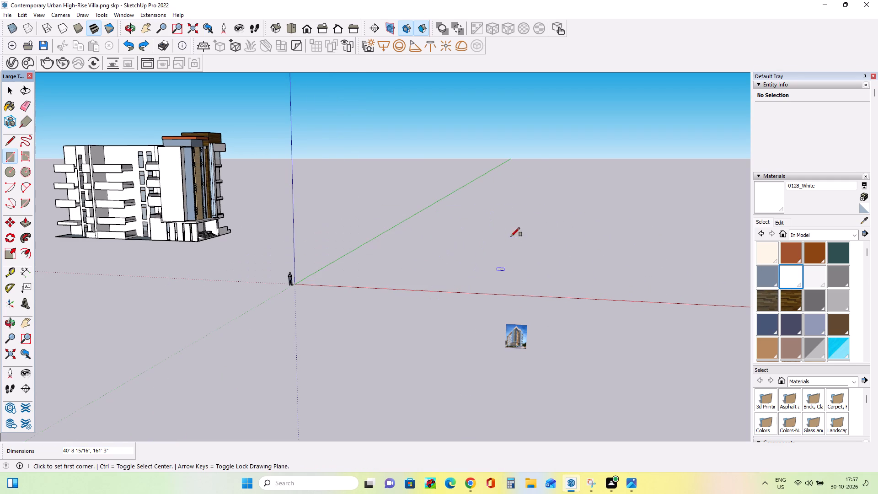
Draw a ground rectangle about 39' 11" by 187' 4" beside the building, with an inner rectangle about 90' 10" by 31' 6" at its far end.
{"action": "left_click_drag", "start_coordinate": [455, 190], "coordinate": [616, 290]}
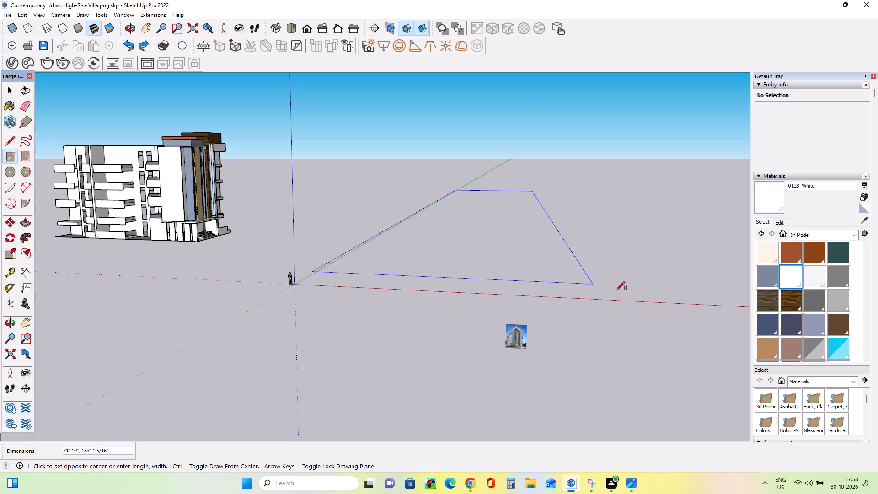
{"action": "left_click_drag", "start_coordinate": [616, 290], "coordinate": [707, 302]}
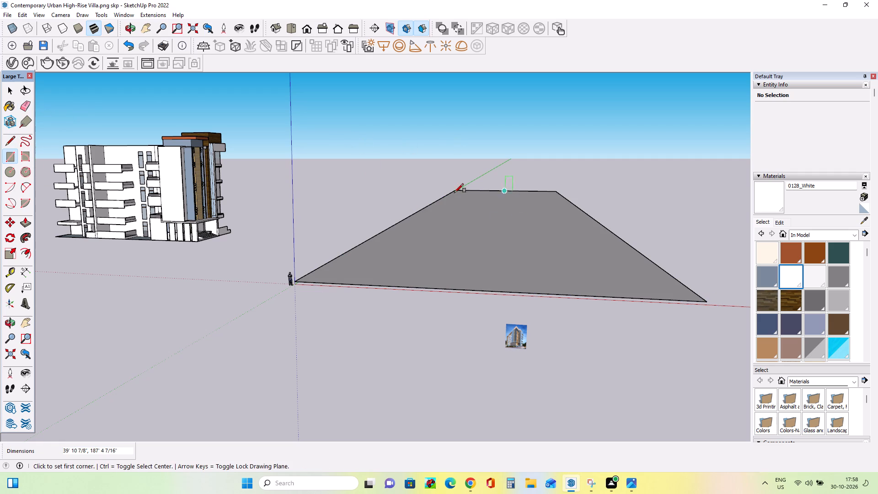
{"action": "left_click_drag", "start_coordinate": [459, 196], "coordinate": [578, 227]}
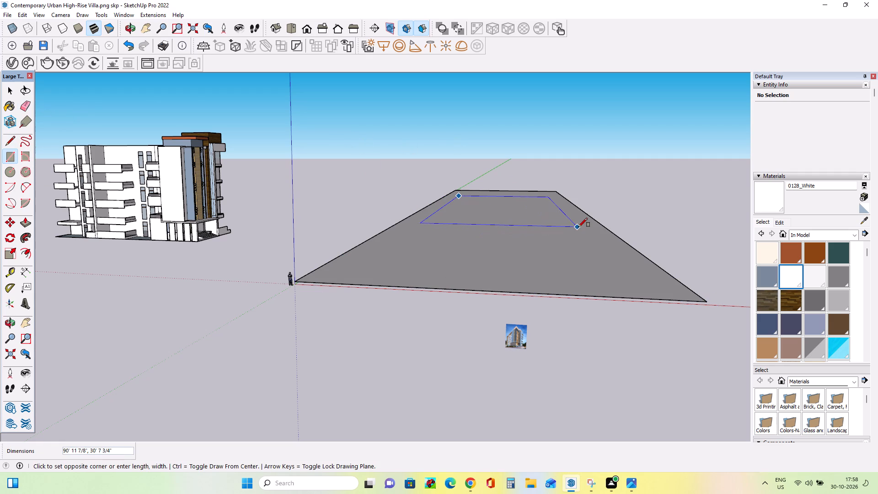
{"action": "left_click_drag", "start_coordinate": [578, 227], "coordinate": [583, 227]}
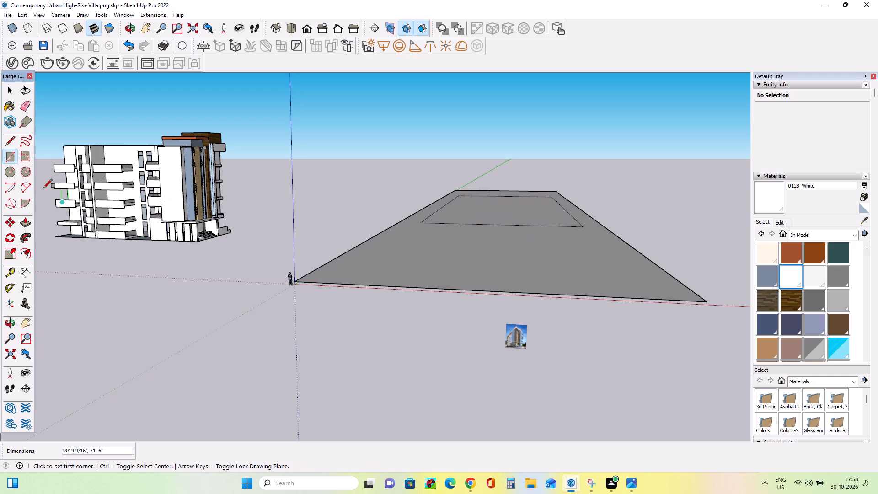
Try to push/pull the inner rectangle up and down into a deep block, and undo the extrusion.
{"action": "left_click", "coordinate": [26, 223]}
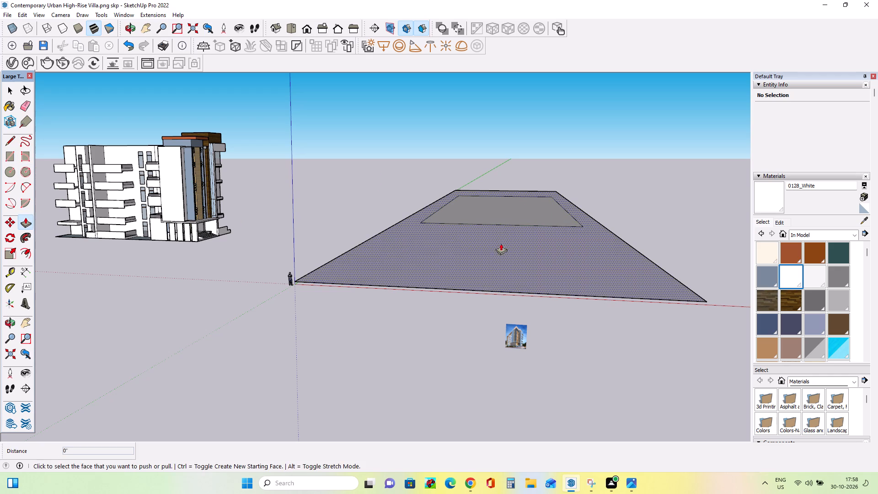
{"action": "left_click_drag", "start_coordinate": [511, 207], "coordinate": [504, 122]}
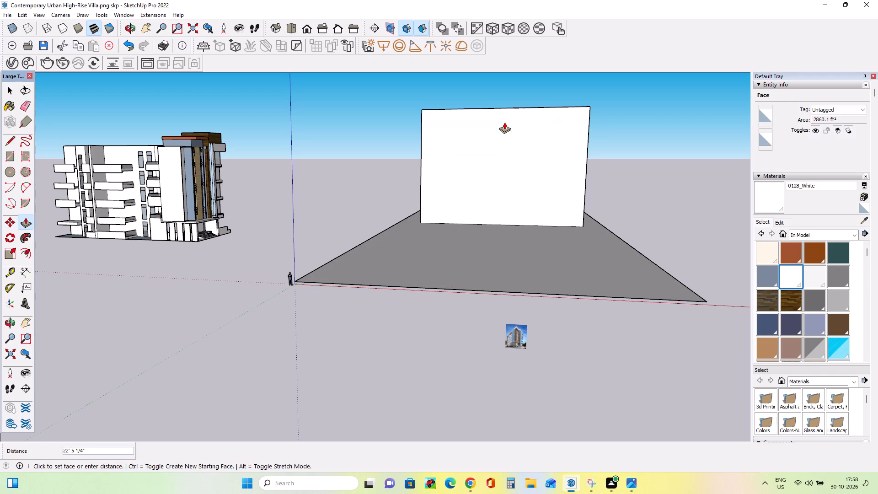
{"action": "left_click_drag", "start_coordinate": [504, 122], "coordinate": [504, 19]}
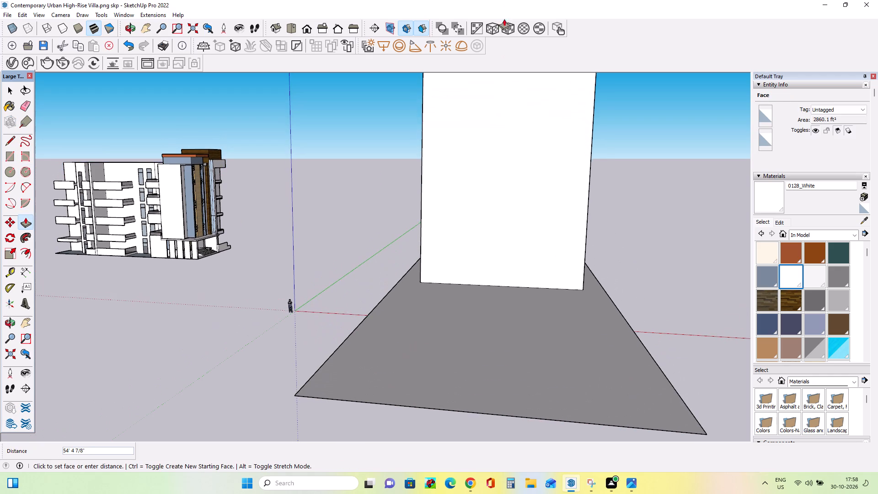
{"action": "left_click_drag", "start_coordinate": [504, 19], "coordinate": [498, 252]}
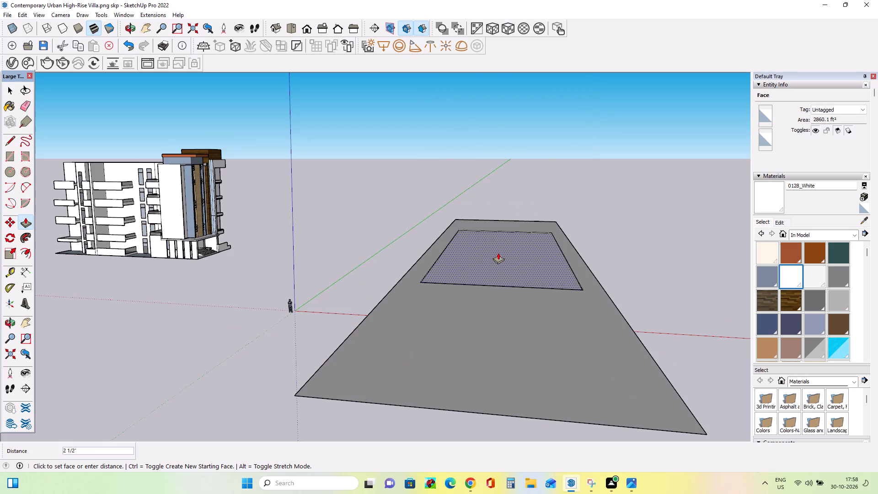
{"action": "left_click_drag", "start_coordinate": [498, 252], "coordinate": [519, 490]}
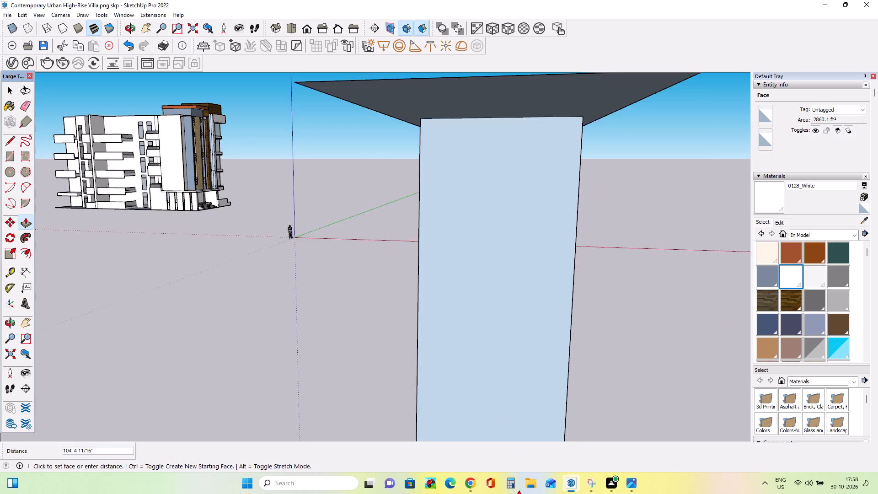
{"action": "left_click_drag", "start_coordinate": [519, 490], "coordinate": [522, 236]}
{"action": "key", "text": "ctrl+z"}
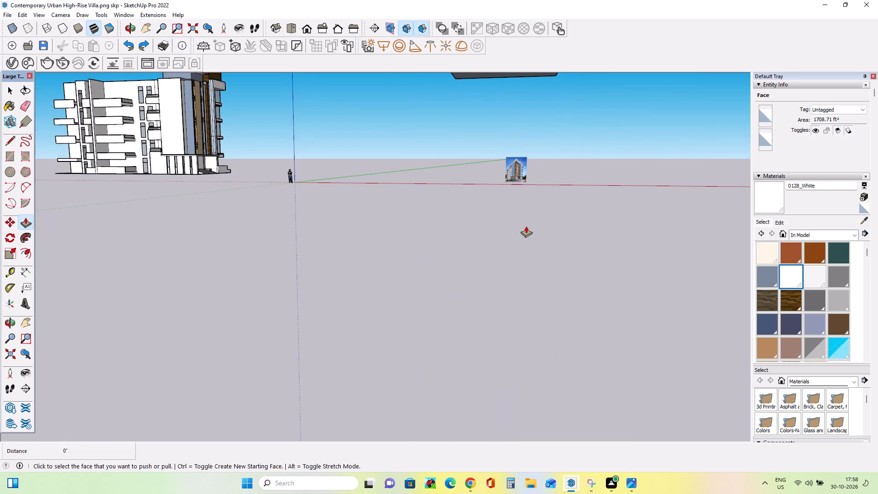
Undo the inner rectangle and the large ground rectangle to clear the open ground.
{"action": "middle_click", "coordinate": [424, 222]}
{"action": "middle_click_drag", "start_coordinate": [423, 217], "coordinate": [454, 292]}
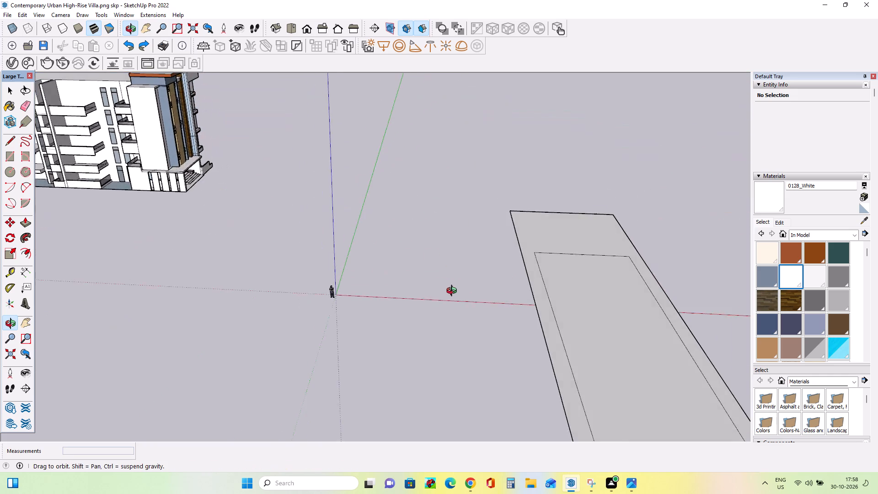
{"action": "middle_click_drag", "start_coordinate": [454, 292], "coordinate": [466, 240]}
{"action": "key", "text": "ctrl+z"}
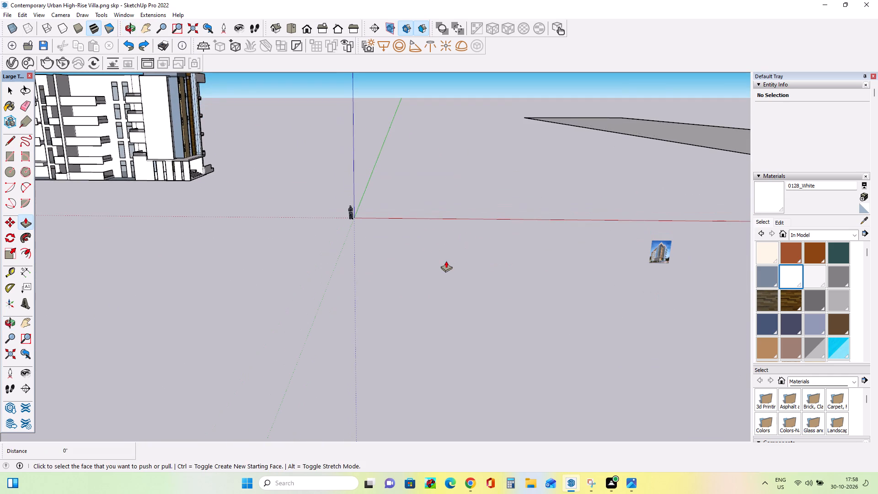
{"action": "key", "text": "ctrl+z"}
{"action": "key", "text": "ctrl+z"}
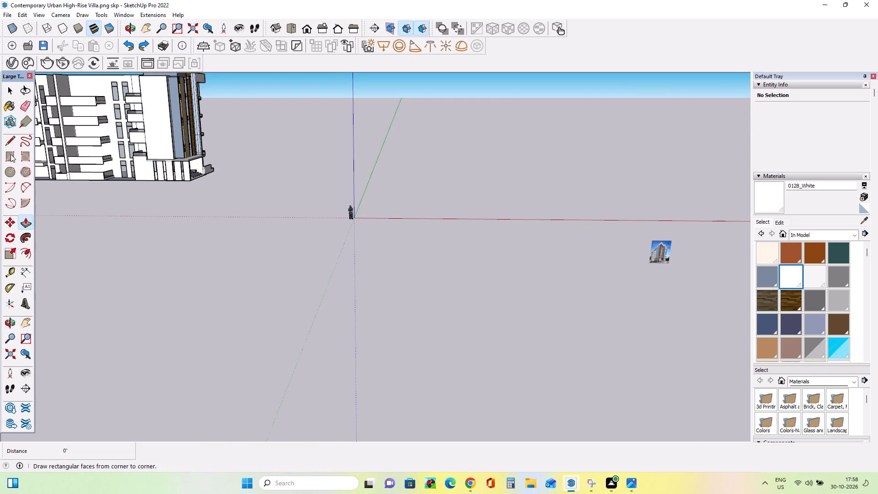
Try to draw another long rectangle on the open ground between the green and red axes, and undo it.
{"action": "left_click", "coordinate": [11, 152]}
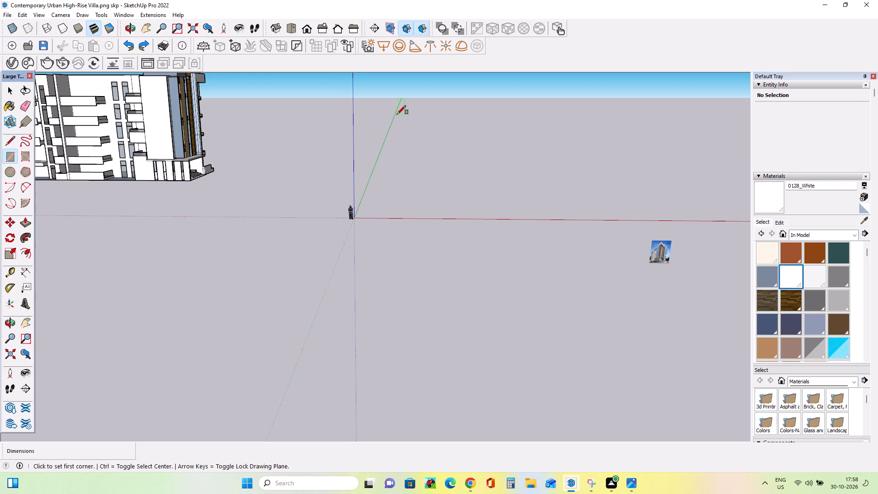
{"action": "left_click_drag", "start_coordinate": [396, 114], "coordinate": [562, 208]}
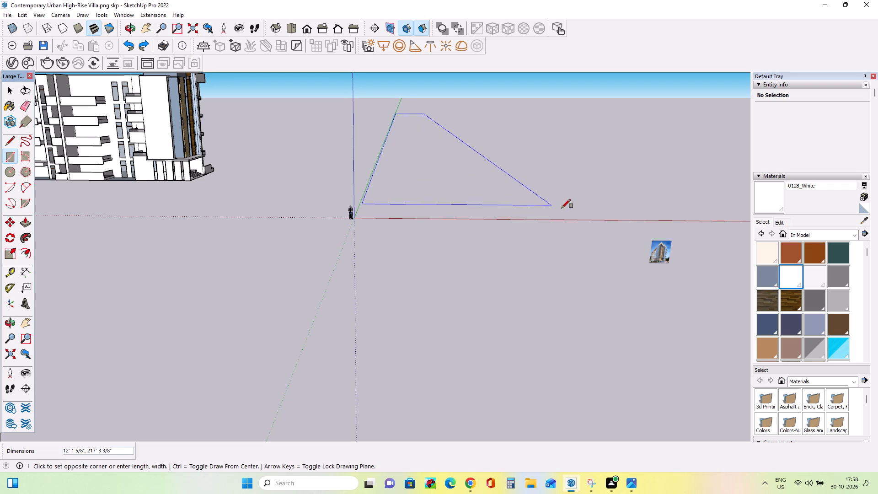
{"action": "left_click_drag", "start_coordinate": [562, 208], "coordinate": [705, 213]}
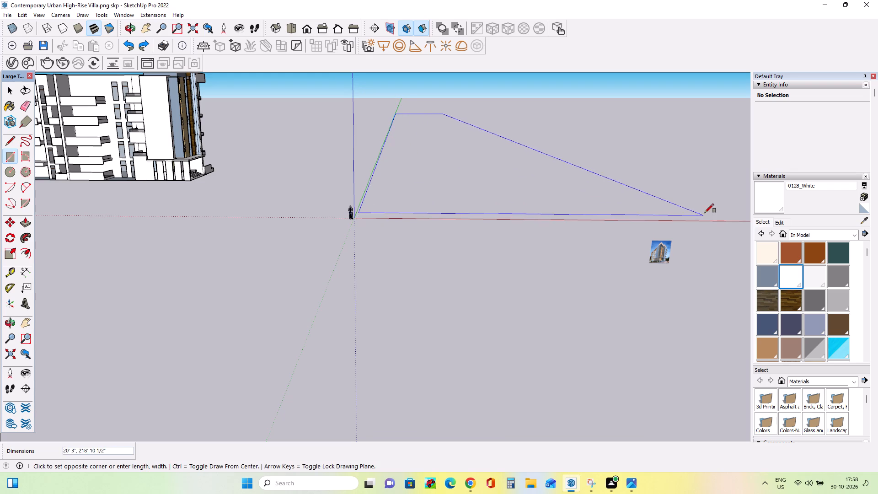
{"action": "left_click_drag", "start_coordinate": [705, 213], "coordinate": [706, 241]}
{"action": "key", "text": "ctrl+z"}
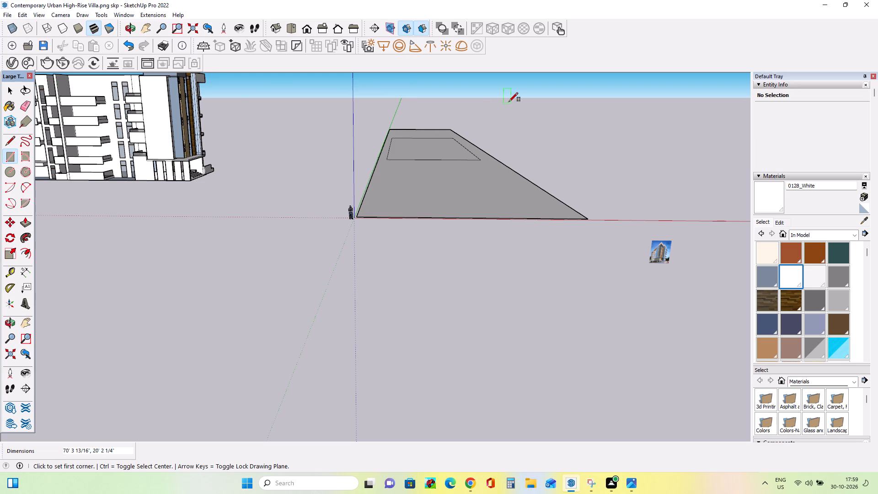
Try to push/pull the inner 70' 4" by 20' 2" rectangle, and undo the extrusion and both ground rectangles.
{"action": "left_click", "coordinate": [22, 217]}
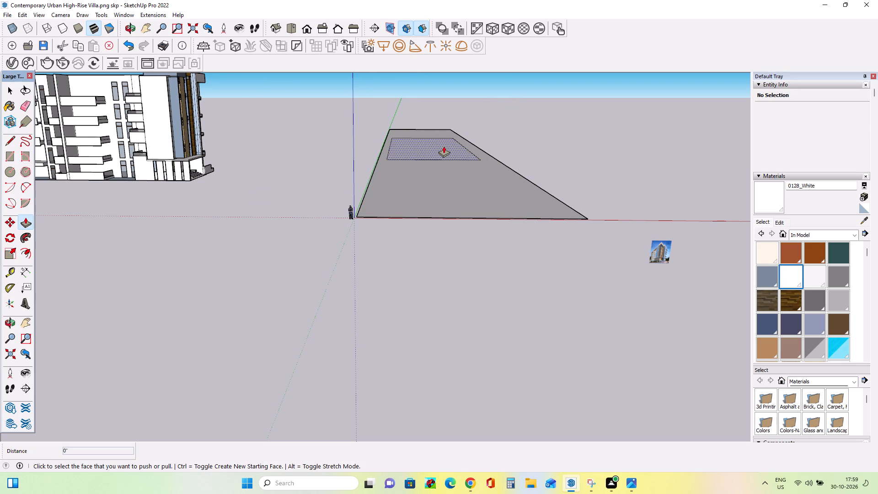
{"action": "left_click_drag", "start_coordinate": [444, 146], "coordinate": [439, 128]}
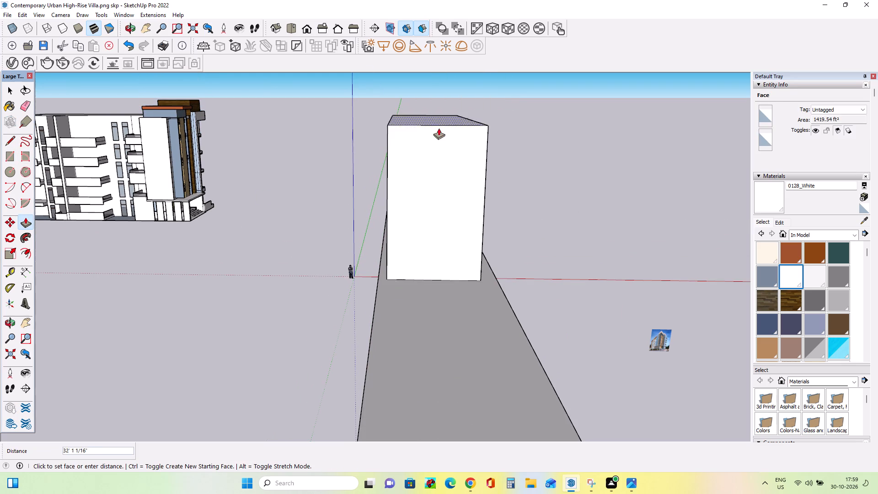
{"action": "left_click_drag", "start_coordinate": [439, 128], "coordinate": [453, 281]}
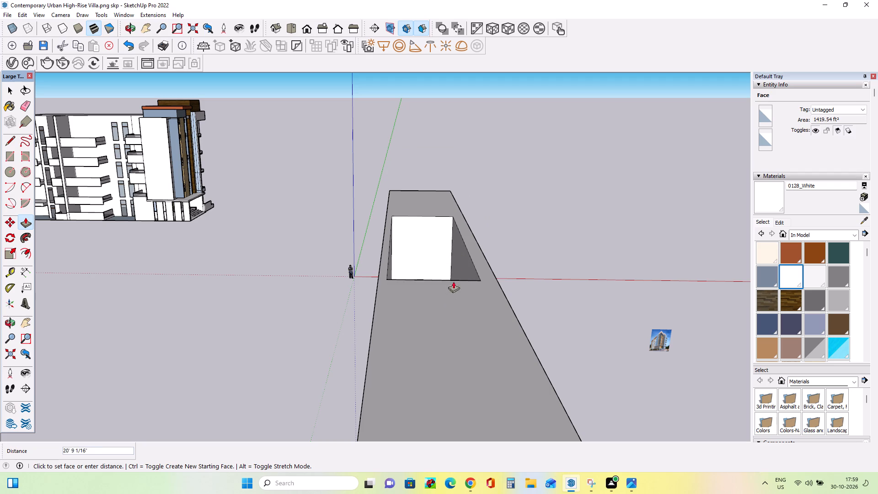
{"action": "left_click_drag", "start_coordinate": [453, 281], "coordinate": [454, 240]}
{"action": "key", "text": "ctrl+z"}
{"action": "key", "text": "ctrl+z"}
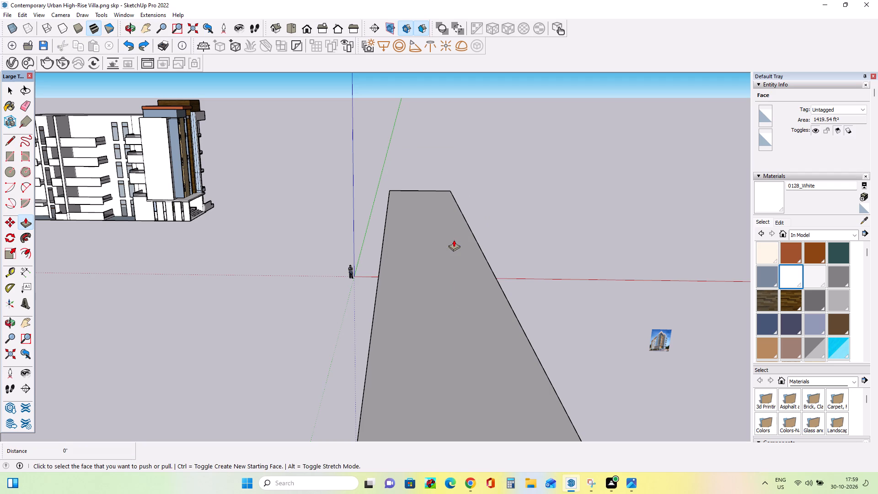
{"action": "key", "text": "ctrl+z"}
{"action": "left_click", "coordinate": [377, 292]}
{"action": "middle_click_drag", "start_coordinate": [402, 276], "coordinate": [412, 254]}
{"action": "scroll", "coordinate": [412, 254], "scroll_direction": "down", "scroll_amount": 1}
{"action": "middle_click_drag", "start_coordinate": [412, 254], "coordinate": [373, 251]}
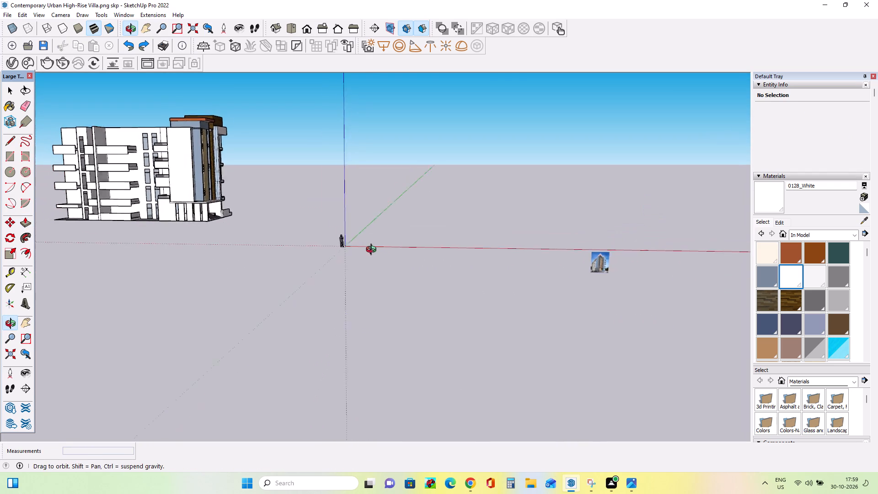
Examine the villa model and the open ground beside it from several sides and from above.
{"action": "middle_click_drag", "start_coordinate": [373, 251], "coordinate": [217, 313]}
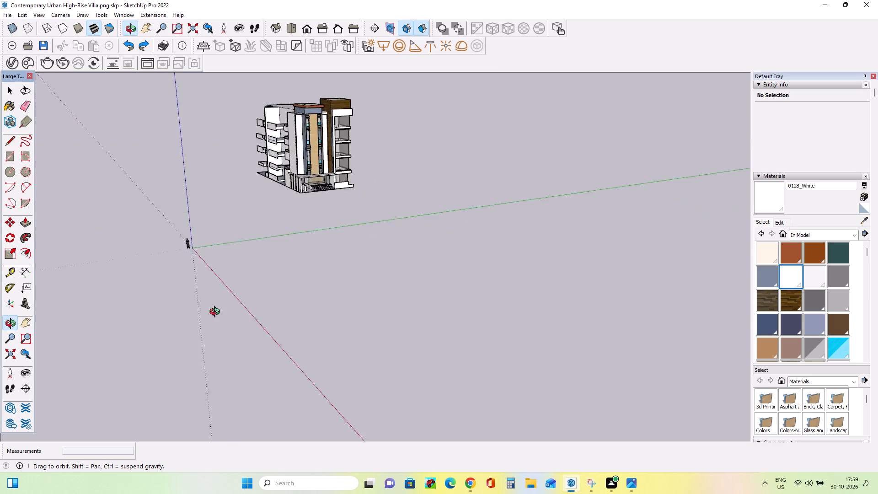
{"action": "middle_click_drag", "start_coordinate": [217, 313], "coordinate": [468, 307]}
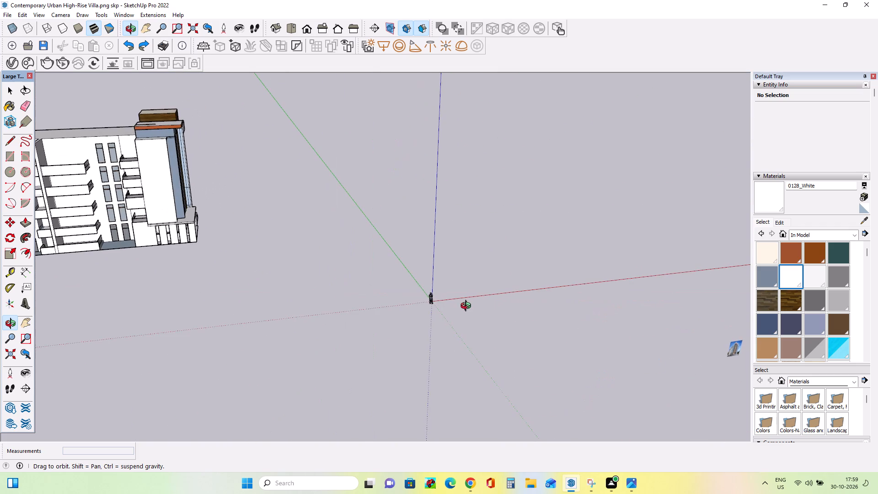
{"action": "middle_click_drag", "start_coordinate": [468, 307], "coordinate": [376, 300]}
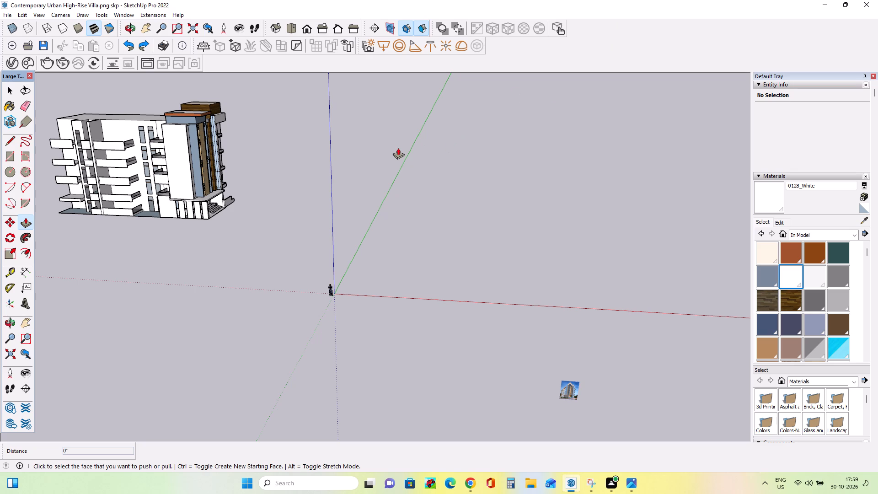
{"action": "scroll", "coordinate": [379, 492], "scroll_direction": "up", "scroll_amount": 1}
{"action": "middle_click_drag", "start_coordinate": [312, 344], "coordinate": [123, 353]}
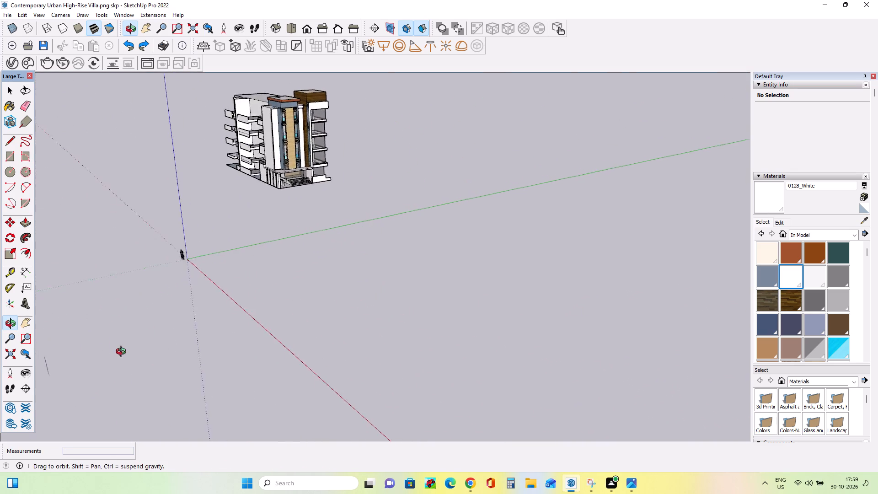
{"action": "middle_click_drag", "start_coordinate": [123, 353], "coordinate": [119, 373]}
{"action": "scroll", "coordinate": [140, 312], "scroll_direction": "down", "scroll_amount": 11}
{"action": "middle_click_drag", "start_coordinate": [358, 289], "coordinate": [260, 310]}
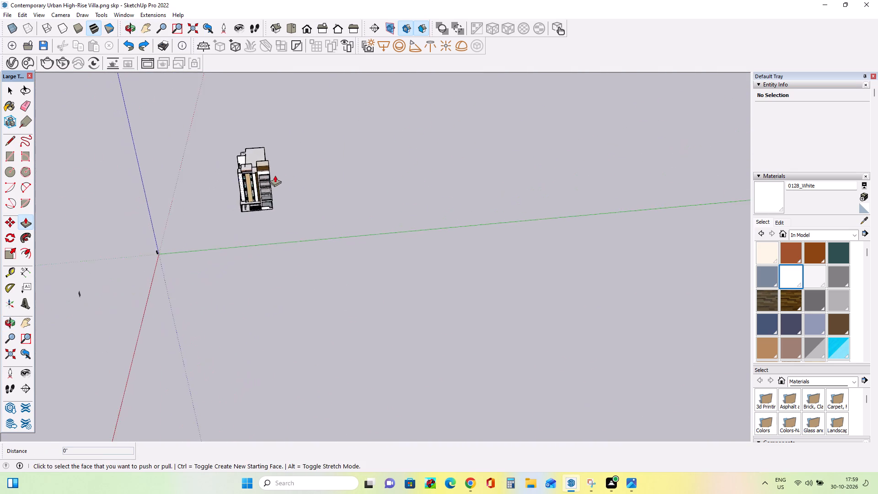
{"action": "scroll", "coordinate": [281, 169], "scroll_direction": "up", "scroll_amount": 15}
{"action": "middle_click_drag", "start_coordinate": [326, 220], "coordinate": [345, 205]}
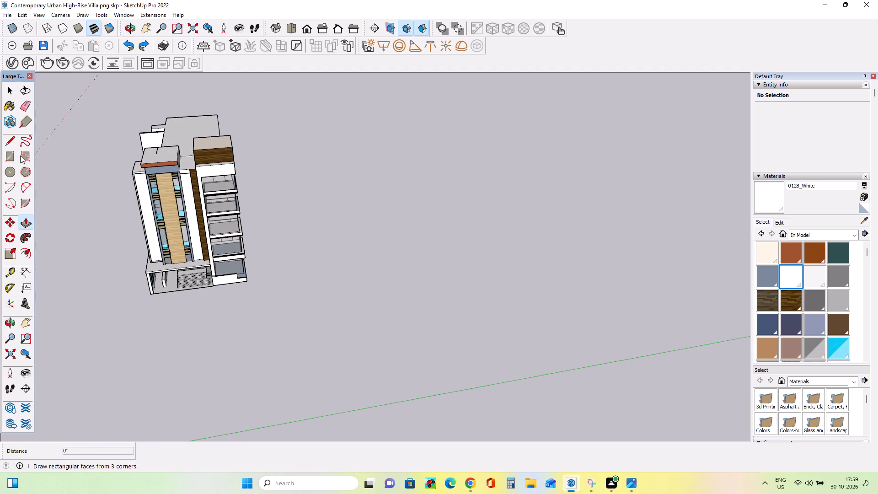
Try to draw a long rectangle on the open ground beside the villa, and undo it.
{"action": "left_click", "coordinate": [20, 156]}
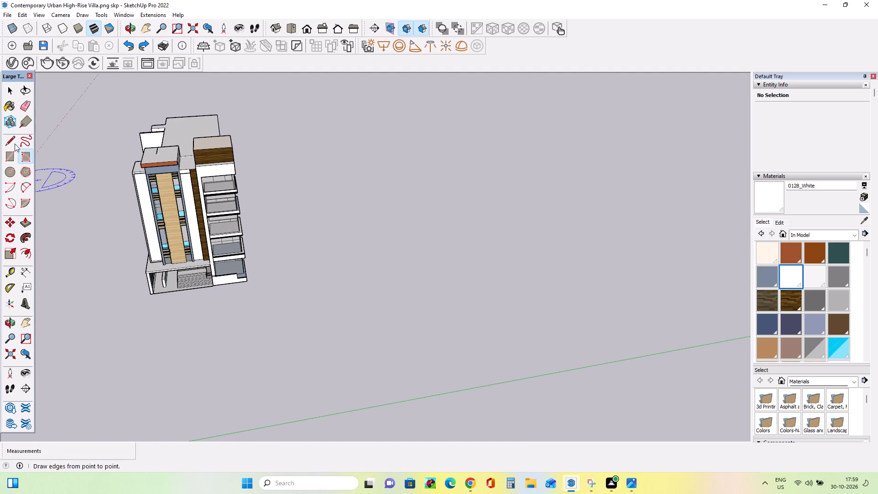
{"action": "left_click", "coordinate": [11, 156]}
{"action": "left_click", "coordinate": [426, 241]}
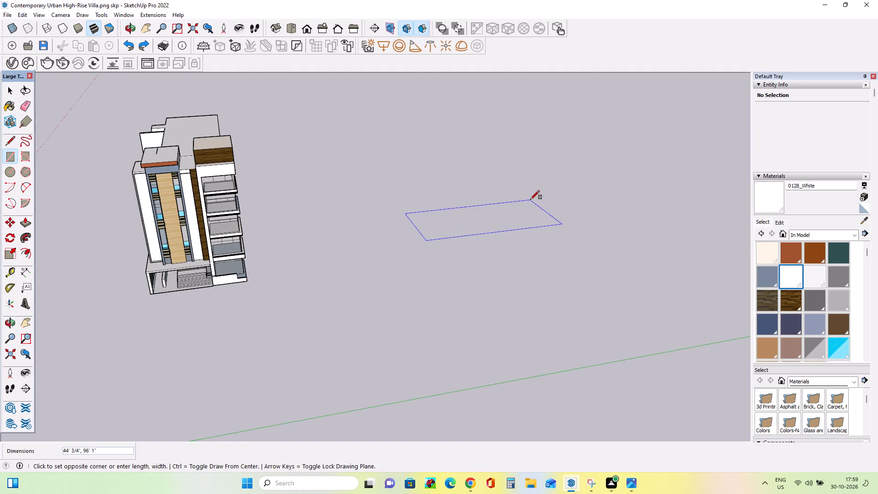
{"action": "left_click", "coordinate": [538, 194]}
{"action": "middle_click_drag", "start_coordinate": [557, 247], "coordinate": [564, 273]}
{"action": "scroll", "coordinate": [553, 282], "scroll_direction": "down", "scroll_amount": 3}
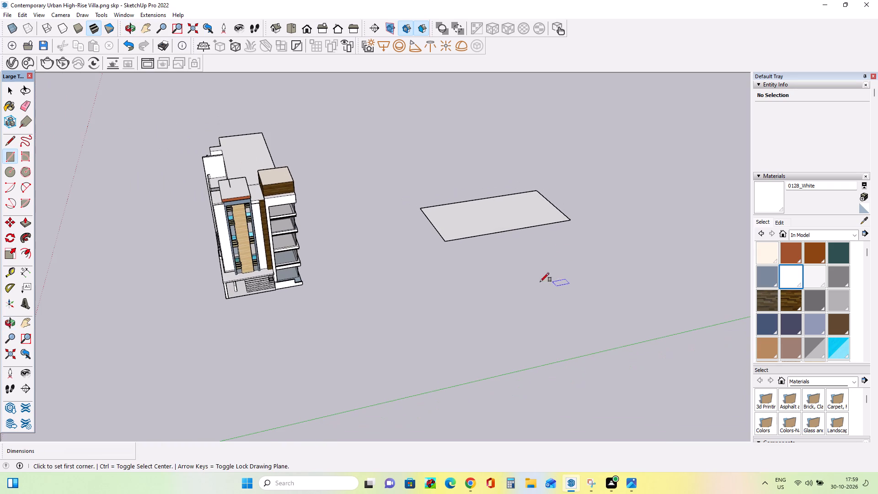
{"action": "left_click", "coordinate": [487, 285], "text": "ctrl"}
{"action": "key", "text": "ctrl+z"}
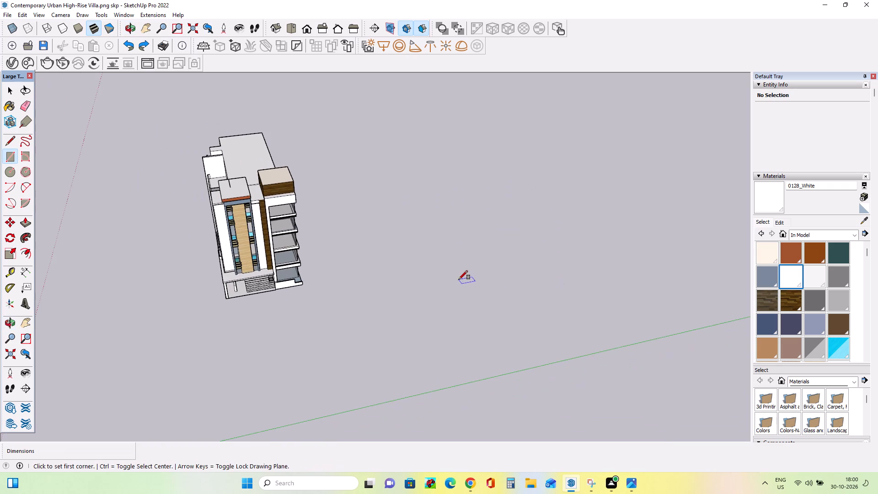
Draw a large ground rectangle on the open ground beside the villa's balcony side.
{"action": "left_click", "coordinate": [459, 279]}
{"action": "left_click", "coordinate": [567, 186]}
Draw an inner rectangle of about 77' 11" by 75' 6" inside the large ground rectangle, towards its villa-side end.
{"action": "scroll", "coordinate": [393, 268], "scroll_direction": "down", "scroll_amount": 8}
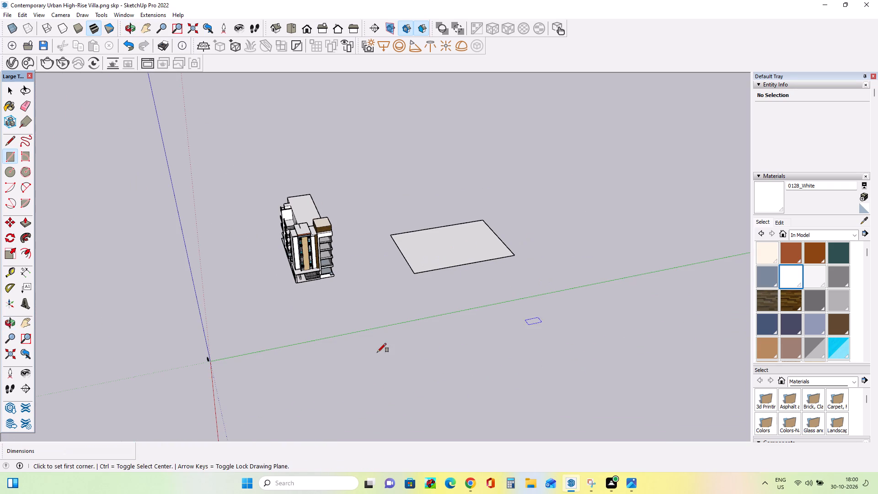
{"action": "middle_click_drag", "start_coordinate": [432, 277], "coordinate": [433, 275]}
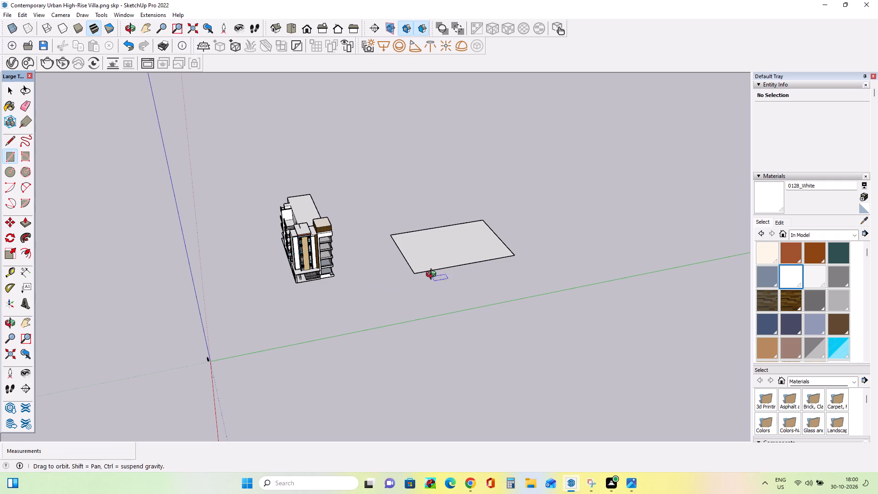
{"action": "middle_click_drag", "start_coordinate": [433, 275], "coordinate": [431, 191]}
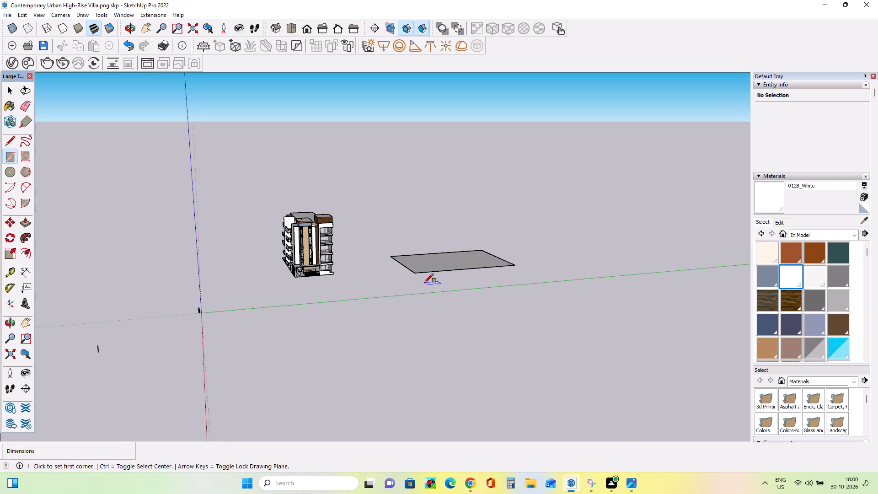
{"action": "scroll", "coordinate": [435, 279], "scroll_direction": "up", "scroll_amount": 1}
{"action": "scroll", "coordinate": [436, 279], "scroll_direction": "down", "scroll_amount": 1}
{"action": "scroll", "coordinate": [437, 279], "scroll_direction": "up", "scroll_amount": 8}
{"action": "middle_click_drag", "start_coordinate": [432, 284], "coordinate": [425, 383]}
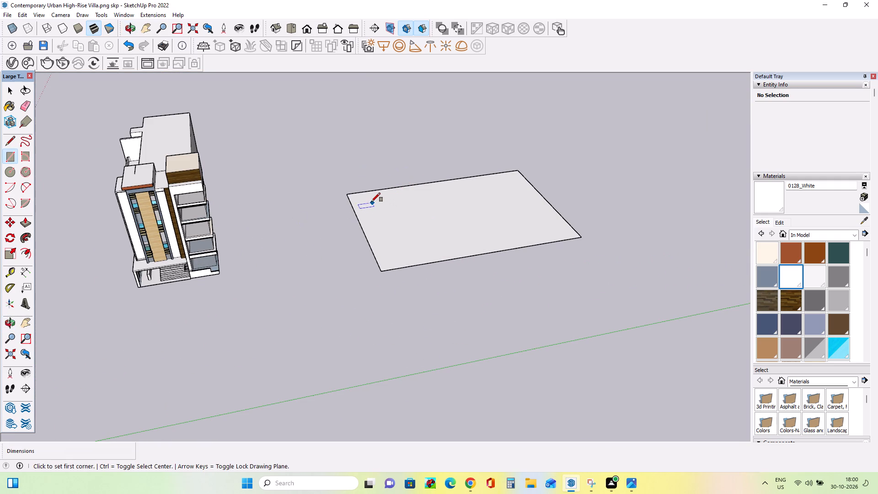
{"action": "left_click_drag", "start_coordinate": [368, 200], "coordinate": [536, 209]}
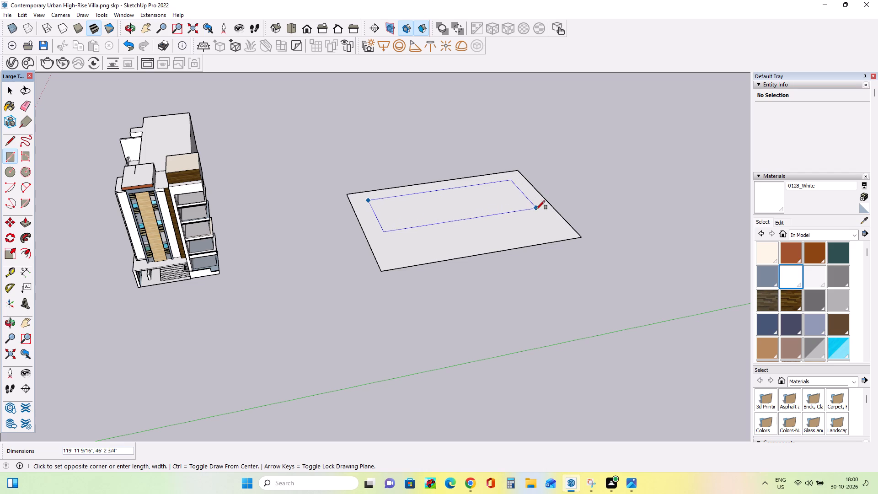
{"action": "left_click_drag", "start_coordinate": [536, 209], "coordinate": [505, 237]}
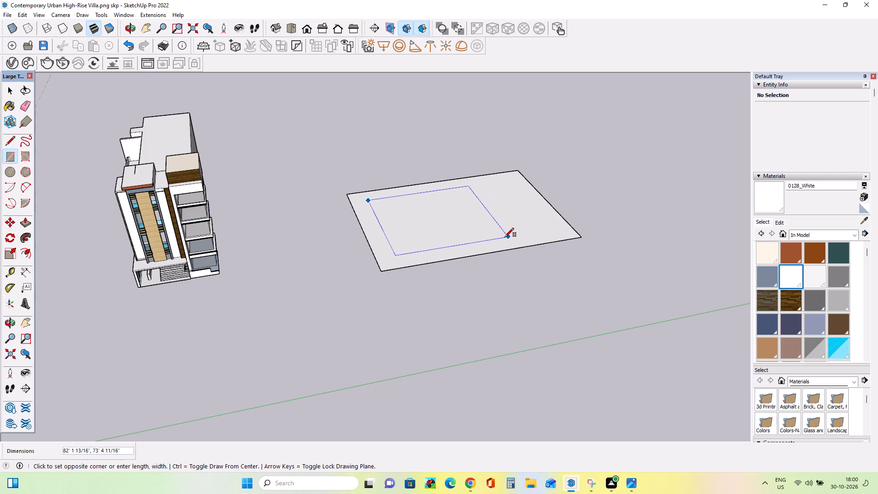
{"action": "left_click_drag", "start_coordinate": [505, 237], "coordinate": [500, 242]}
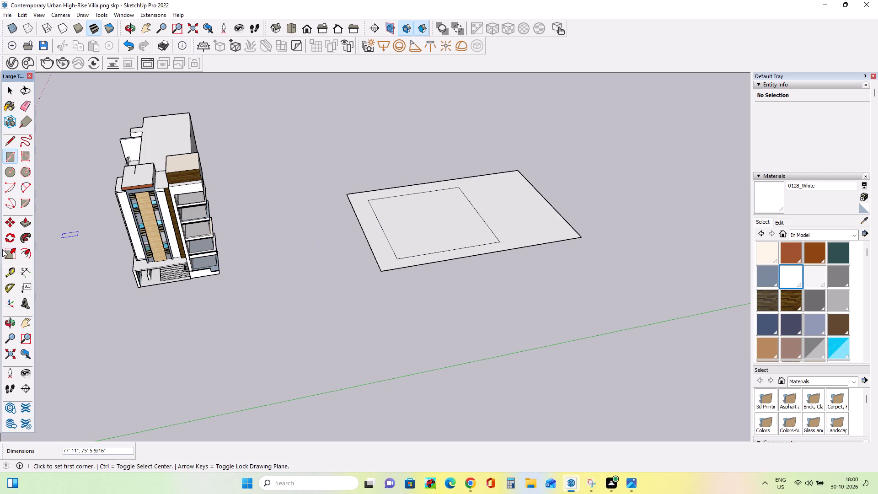
Push/pull the inner rectangle upward into a tall block, ending with a pull of about 22' 5" on its top face.
{"action": "left_click", "coordinate": [25, 221]}
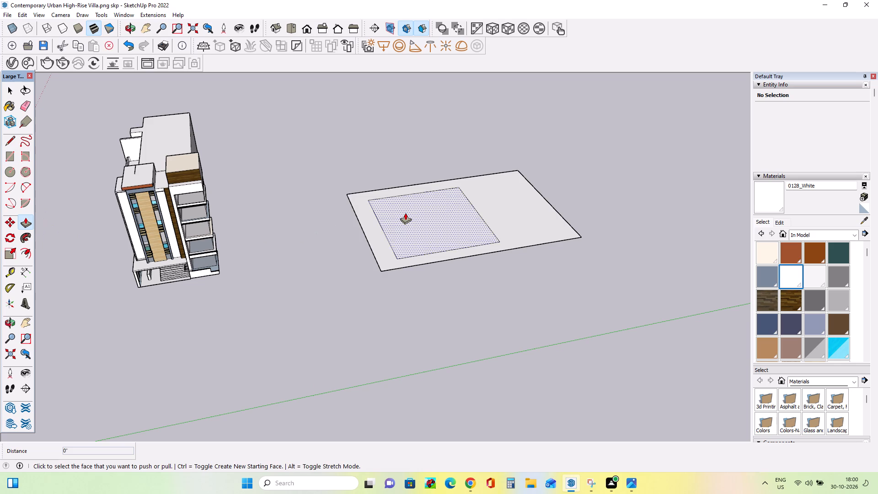
{"action": "left_click_drag", "start_coordinate": [406, 213], "coordinate": [403, 178]}
{"action": "left_click_drag", "start_coordinate": [418, 129], "coordinate": [415, 178]}
{"action": "left_click_drag", "start_coordinate": [415, 186], "coordinate": [410, 136]}
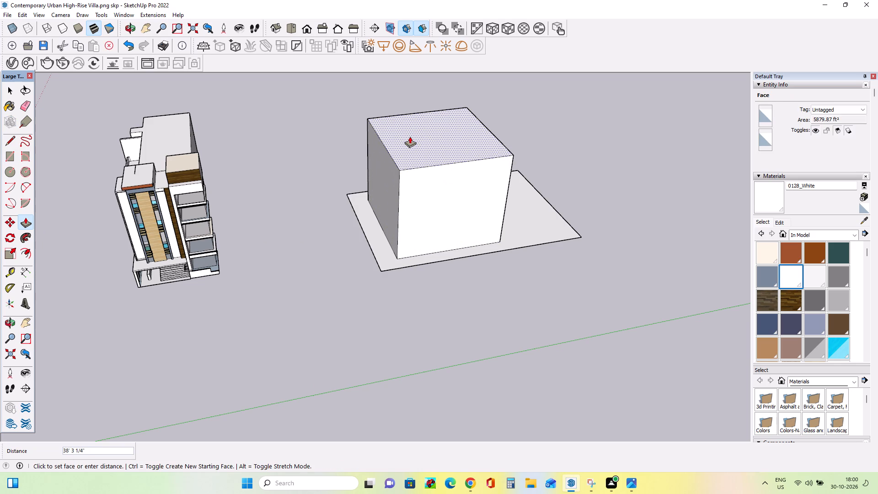
{"action": "left_click_drag", "start_coordinate": [410, 136], "coordinate": [417, 158]}
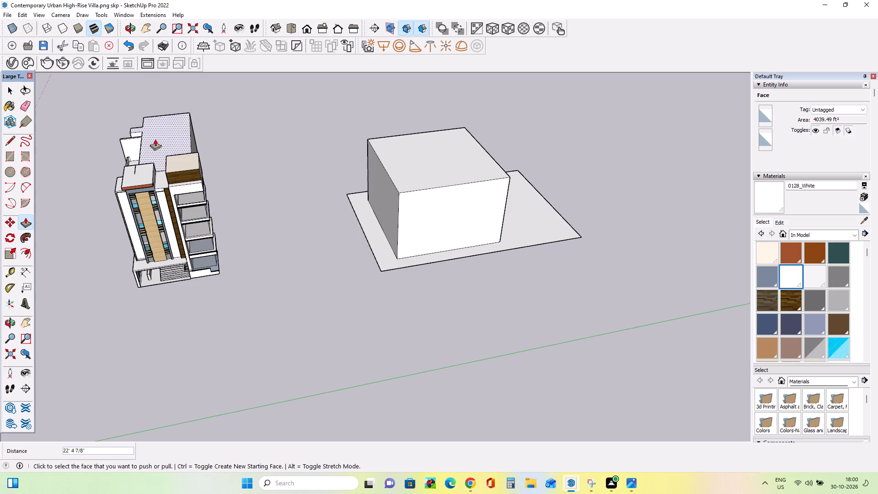
Draw a 25' 11 1/16" by 75' 5 9/16" rectangle over the lower half of the block's white front face, starting at the side edge's midpoint.
{"action": "scroll", "coordinate": [490, 203], "scroll_direction": "down", "scroll_amount": 1}
{"action": "middle_click_drag", "start_coordinate": [461, 209], "coordinate": [432, 108]}
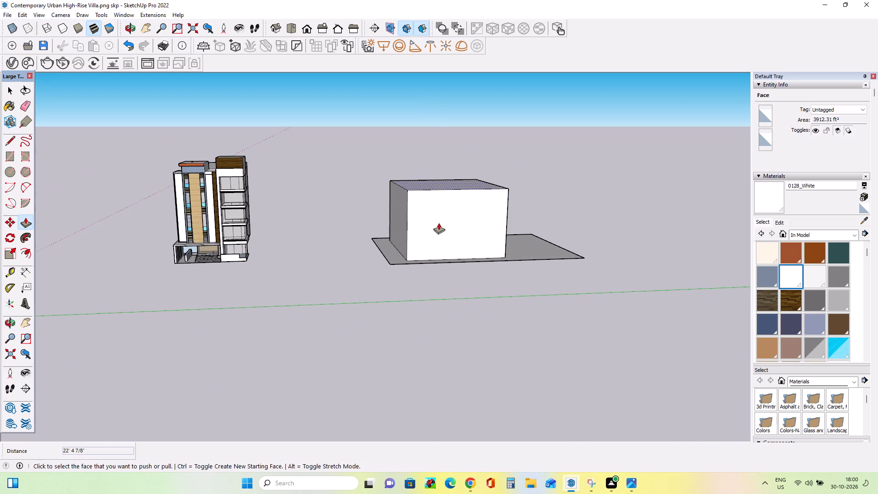
{"action": "middle_click_drag", "start_coordinate": [439, 223], "coordinate": [368, 217]}
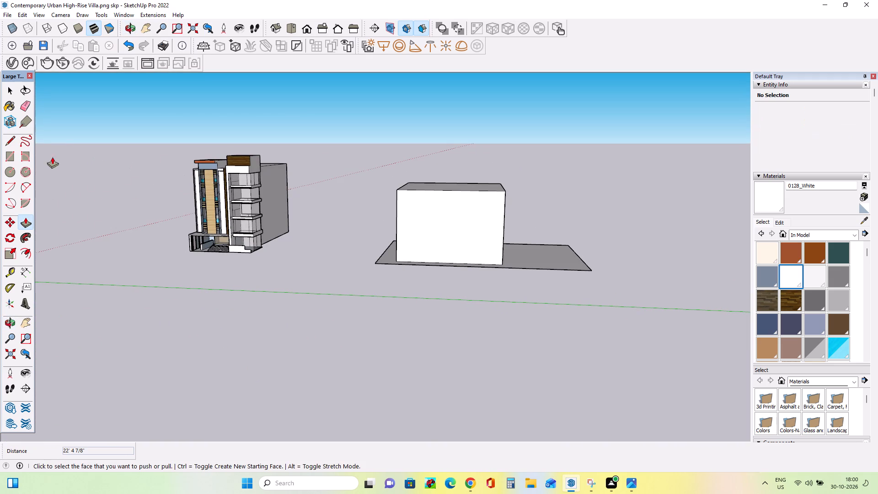
{"action": "scroll", "coordinate": [454, 247], "scroll_direction": "up", "scroll_amount": 6}
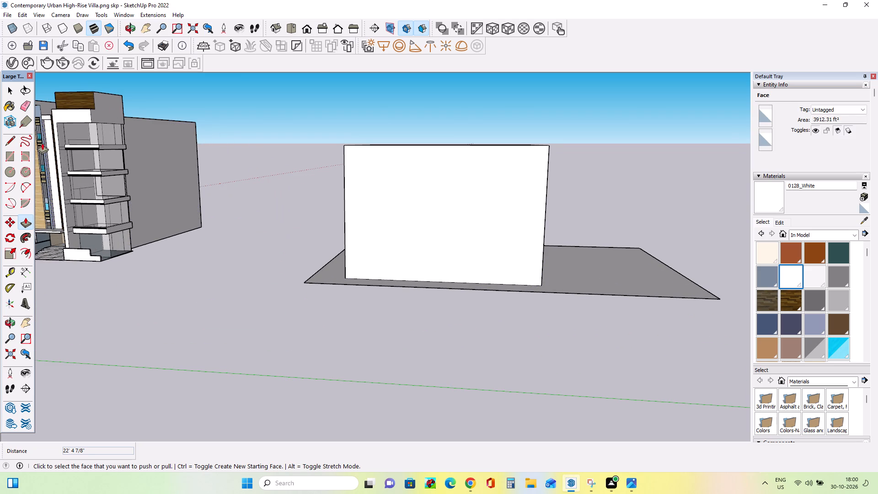
{"action": "left_click", "coordinate": [9, 154]}
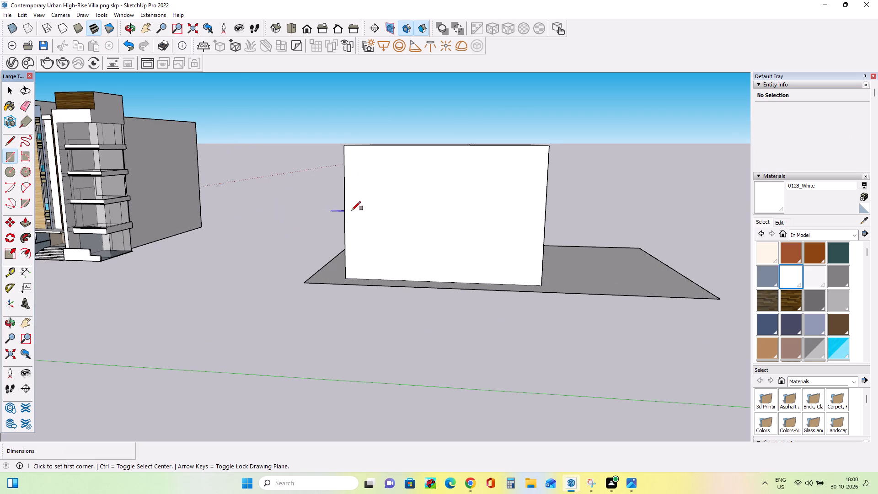
{"action": "left_click_drag", "start_coordinate": [344, 215], "coordinate": [495, 270]}
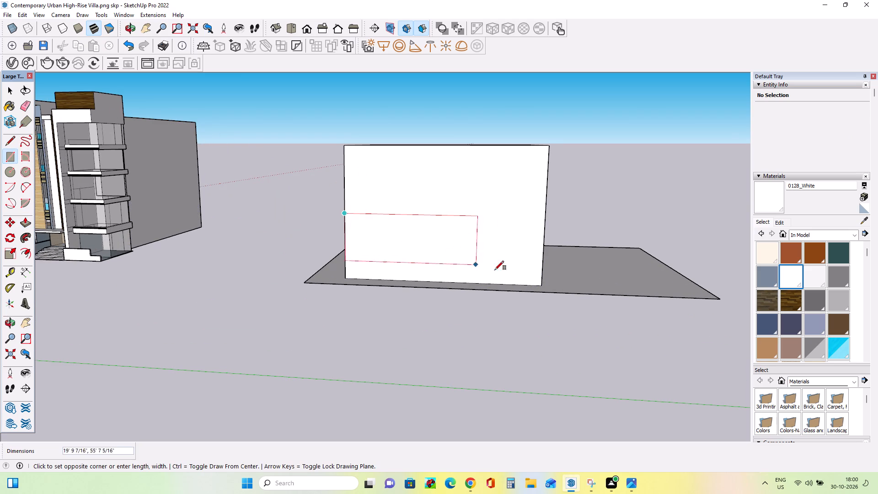
{"action": "left_click_drag", "start_coordinate": [495, 270], "coordinate": [543, 285]}
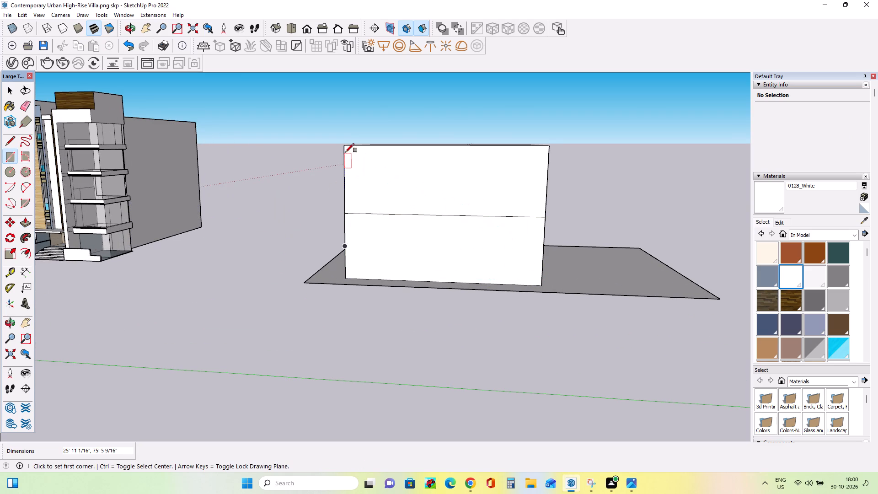
Draw four adjoining upright rectangles, each about 25' 11" by 6', across the upper half of the block's front face from its villa-side edge.
{"action": "left_click_drag", "start_coordinate": [345, 144], "coordinate": [359, 216]}
{"action": "left_click_drag", "start_coordinate": [363, 146], "coordinate": [376, 199]}
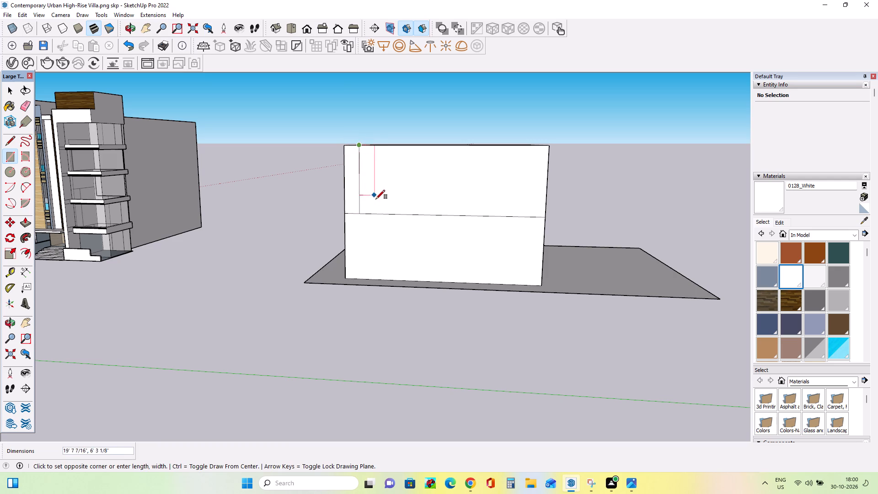
{"action": "left_click_drag", "start_coordinate": [376, 199], "coordinate": [375, 213]}
{"action": "left_click_drag", "start_coordinate": [375, 213], "coordinate": [375, 212]}
{"action": "left_click_drag", "start_coordinate": [376, 150], "coordinate": [391, 215]}
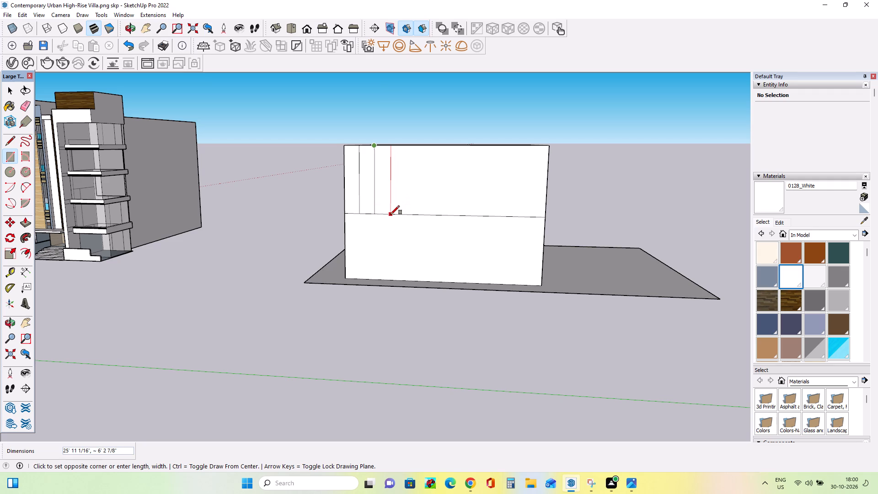
{"action": "left_click_drag", "start_coordinate": [391, 215], "coordinate": [389, 214]}
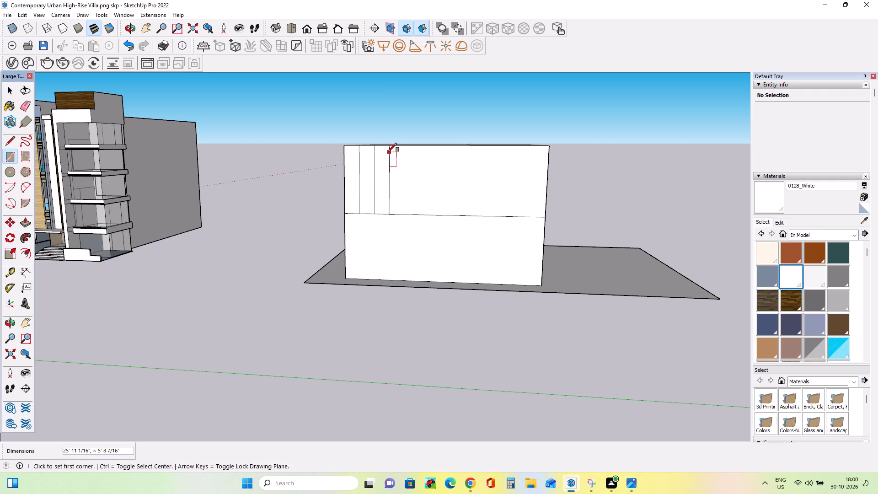
{"action": "left_click_drag", "start_coordinate": [388, 150], "coordinate": [407, 216]}
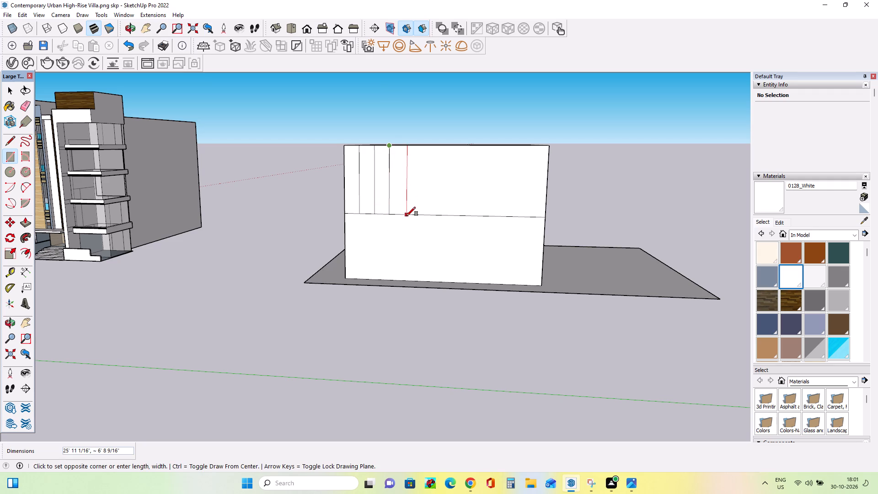
{"action": "left_click_drag", "start_coordinate": [407, 216], "coordinate": [406, 216]}
{"action": "left_click_drag", "start_coordinate": [406, 216], "coordinate": [405, 216]}
Draw a fifth strip about 6' 3" wide and a sixth about 6' 7" wide beside the first four, both 25' 11 1/16" tall.
{"action": "left_click_drag", "start_coordinate": [408, 145], "coordinate": [418, 167]}
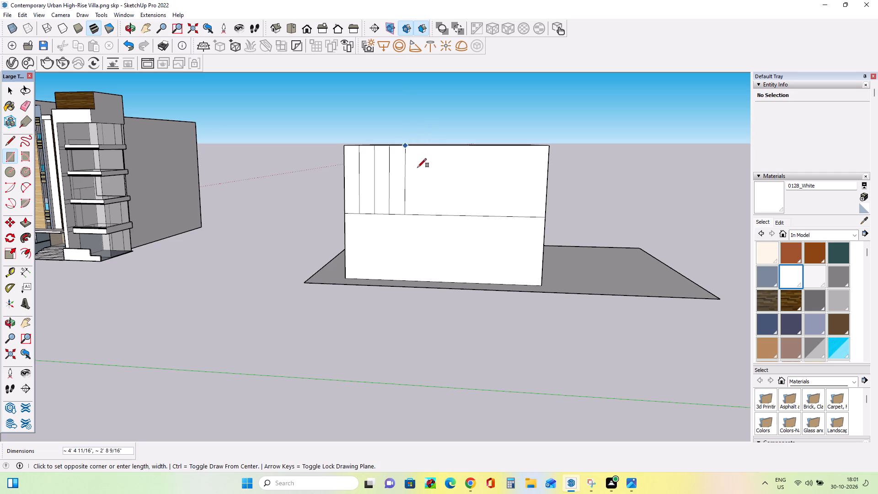
{"action": "left_click_drag", "start_coordinate": [418, 167], "coordinate": [420, 215]}
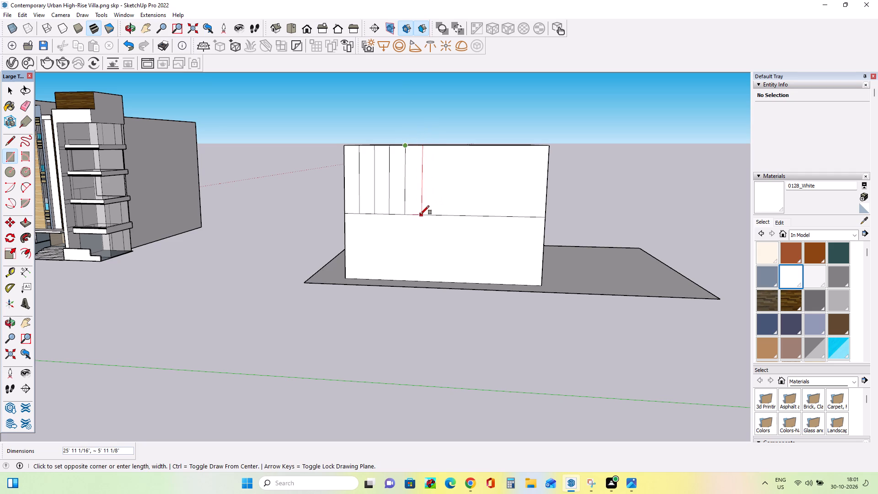
{"action": "left_click_drag", "start_coordinate": [420, 215], "coordinate": [425, 213]}
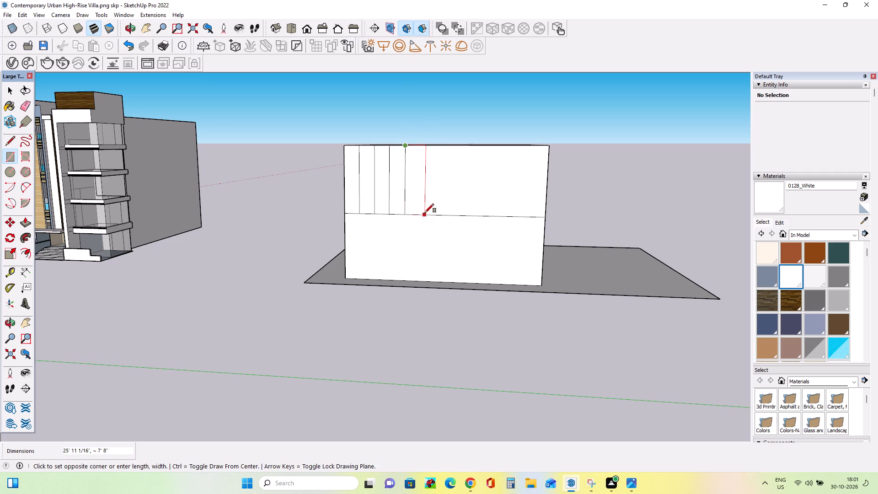
{"action": "left_click_drag", "start_coordinate": [425, 213], "coordinate": [417, 213]}
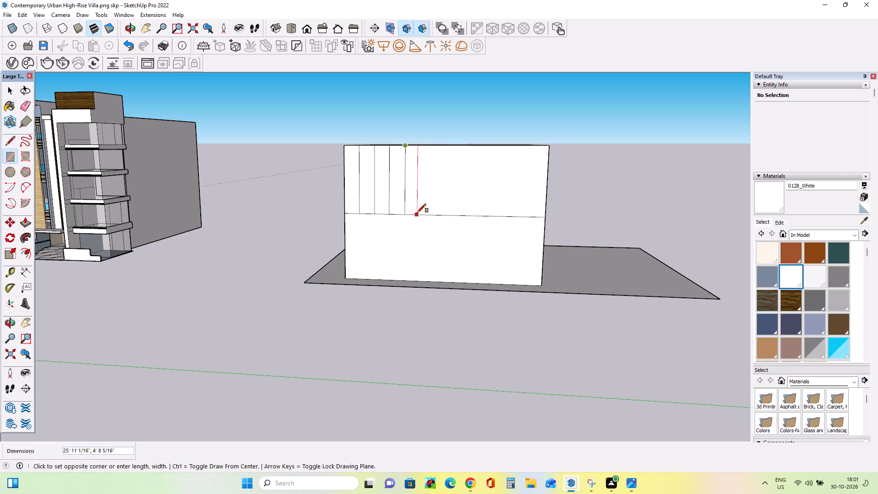
{"action": "left_click_drag", "start_coordinate": [417, 213], "coordinate": [421, 212]}
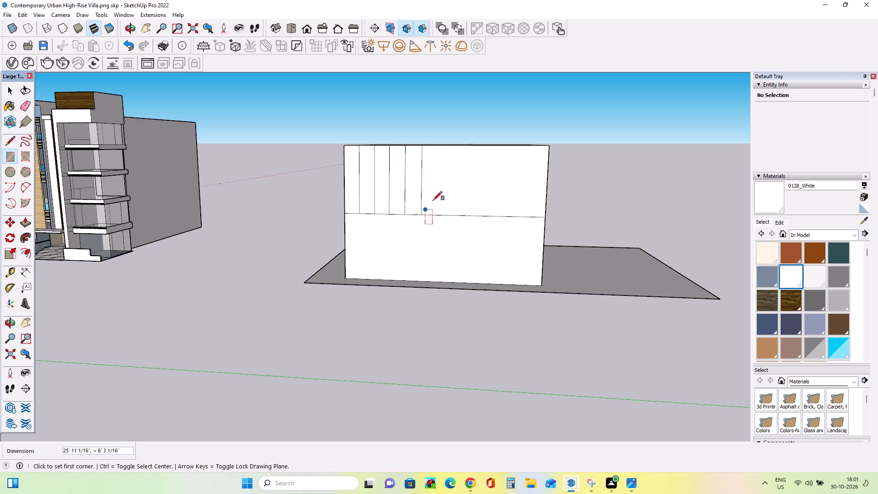
{"action": "left_click_drag", "start_coordinate": [426, 146], "coordinate": [448, 207]}
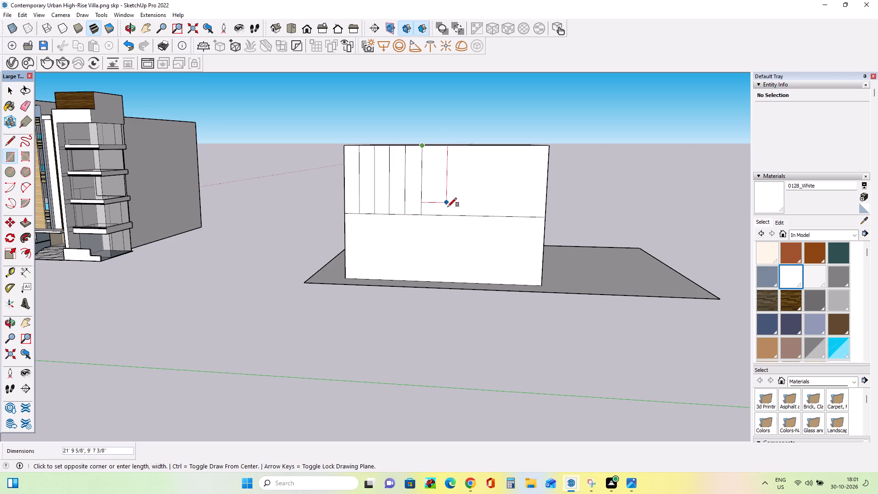
{"action": "left_click_drag", "start_coordinate": [448, 207], "coordinate": [439, 215]}
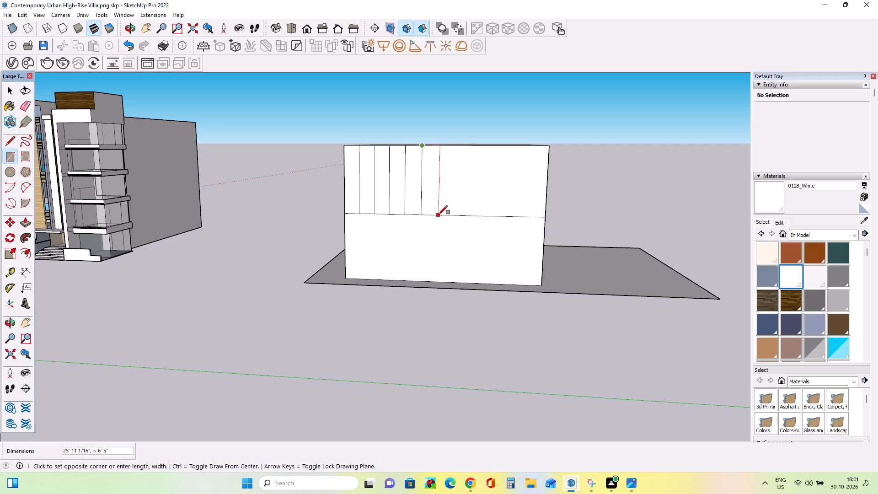
{"action": "left_click_drag", "start_coordinate": [439, 215], "coordinate": [439, 215]}
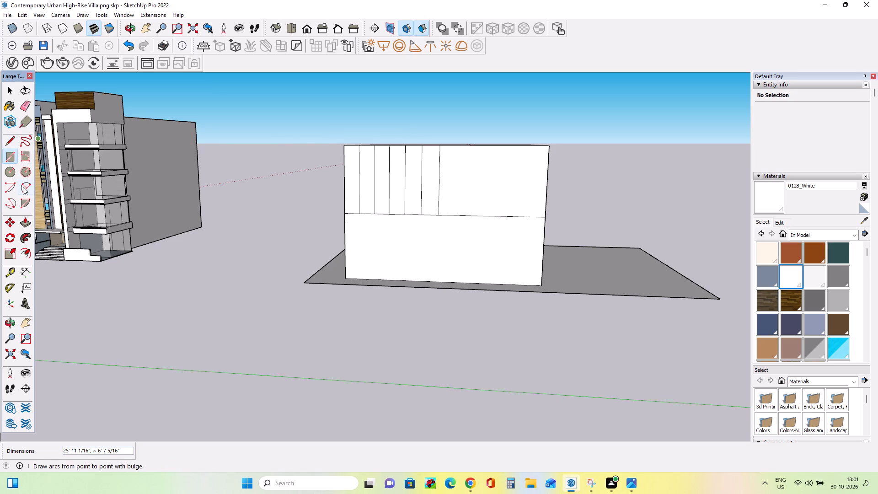
Push/pull the six upper strips outward from the block's front face, one after another, by about 2' 4".
{"action": "left_click", "coordinate": [20, 222]}
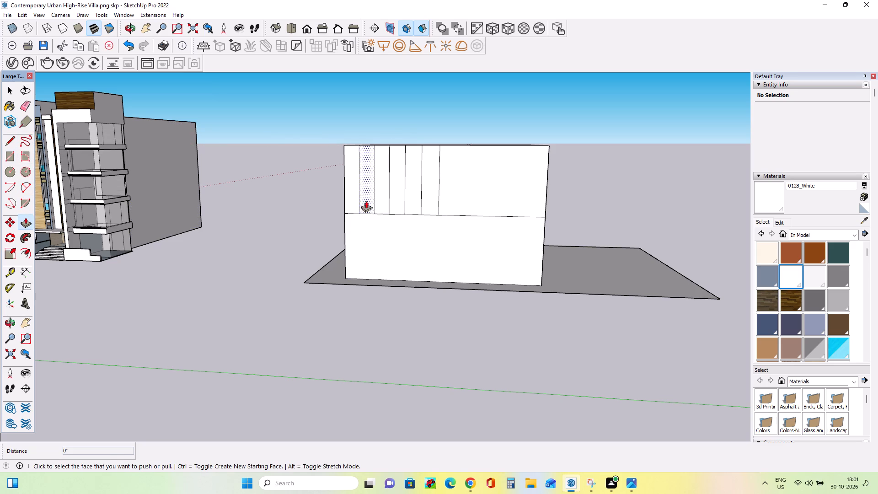
{"action": "left_click", "coordinate": [354, 179]}
{"action": "left_click", "coordinate": [363, 181]}
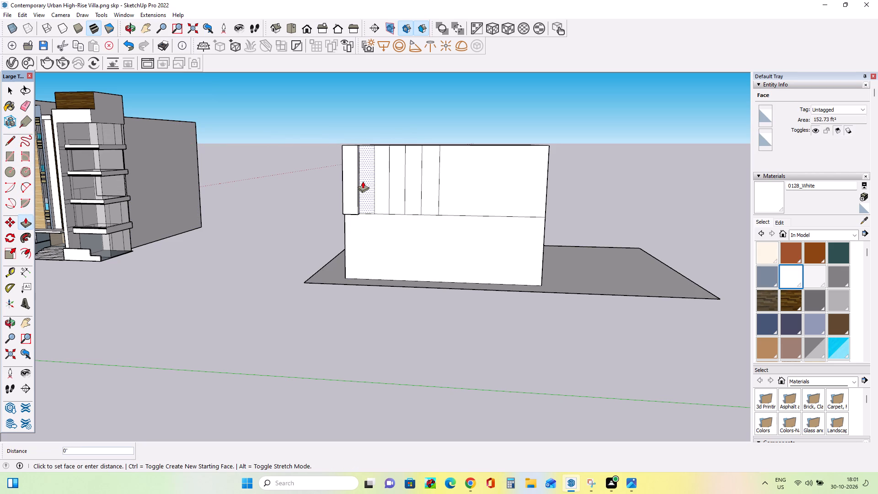
{"action": "left_click_drag", "start_coordinate": [379, 177], "coordinate": [368, 183]}
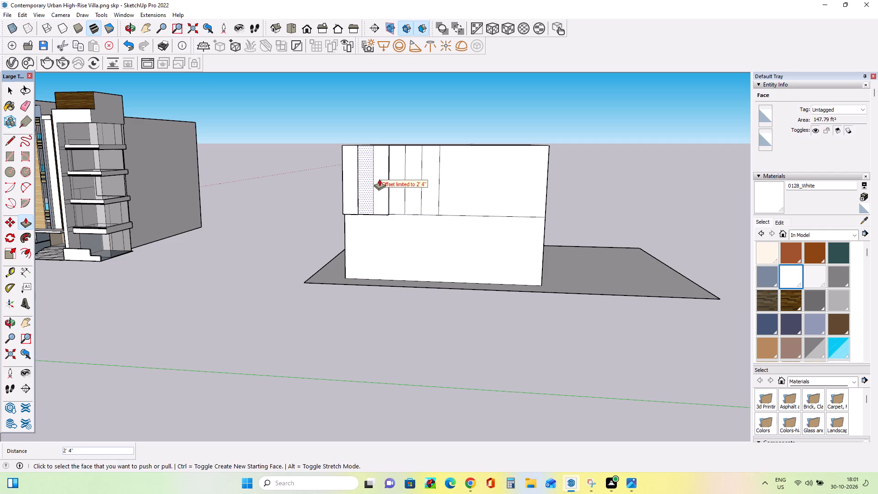
{"action": "left_click_drag", "start_coordinate": [393, 171], "coordinate": [394, 180]}
{"action": "left_click_drag", "start_coordinate": [408, 157], "coordinate": [407, 171]}
{"action": "left_click_drag", "start_coordinate": [427, 162], "coordinate": [428, 173]}
{"action": "left_click_drag", "start_coordinate": [428, 173], "coordinate": [426, 180]}
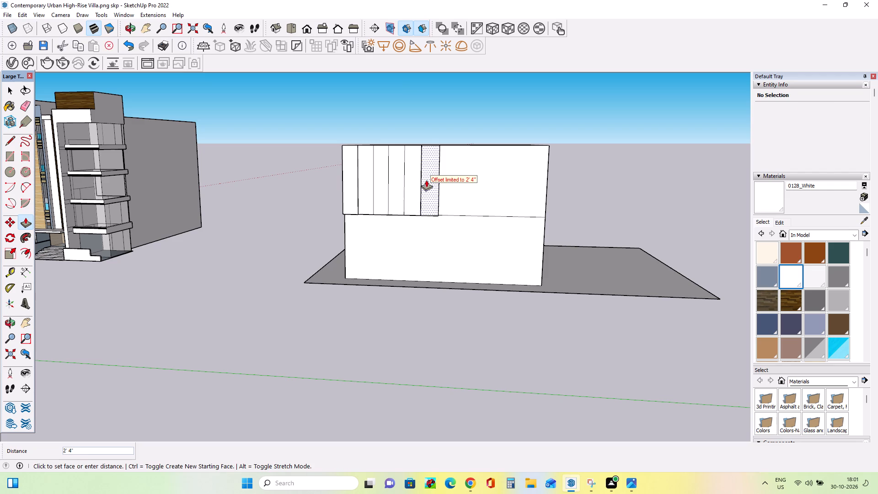
{"action": "left_click_drag", "start_coordinate": [426, 180], "coordinate": [423, 187]}
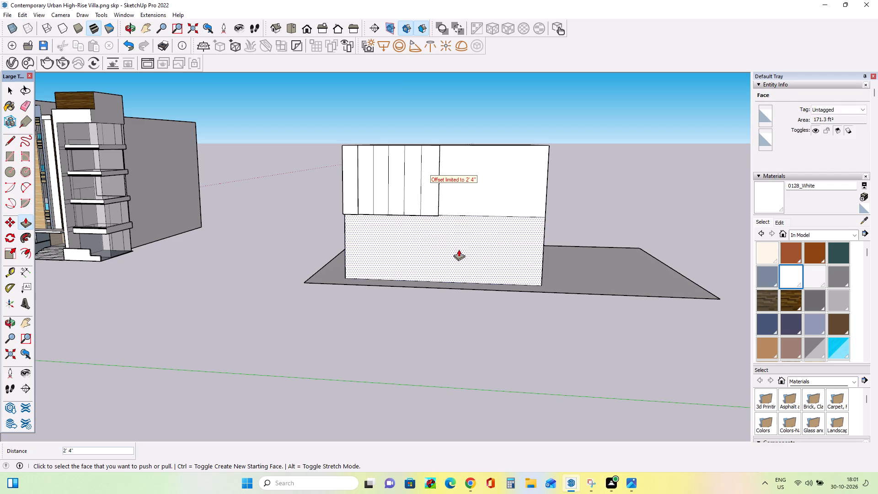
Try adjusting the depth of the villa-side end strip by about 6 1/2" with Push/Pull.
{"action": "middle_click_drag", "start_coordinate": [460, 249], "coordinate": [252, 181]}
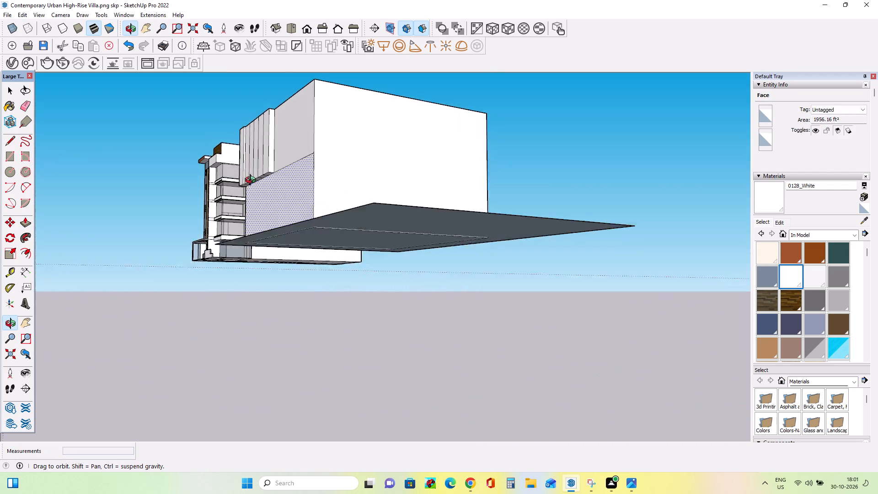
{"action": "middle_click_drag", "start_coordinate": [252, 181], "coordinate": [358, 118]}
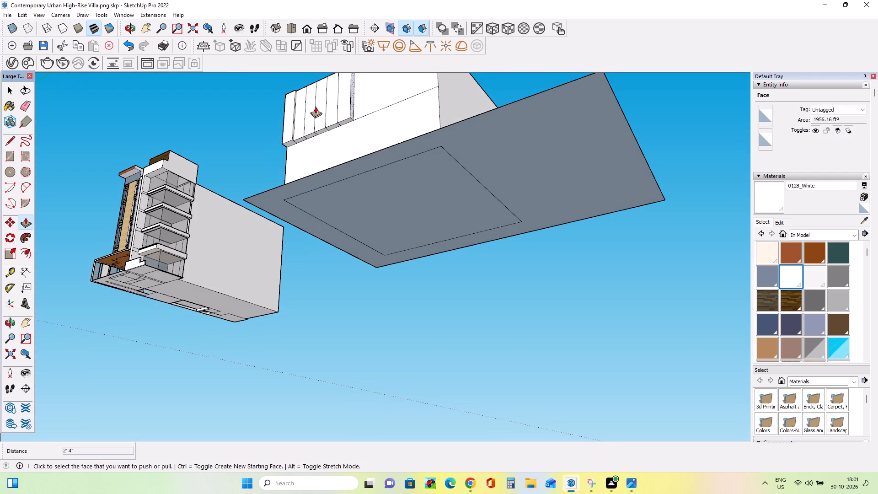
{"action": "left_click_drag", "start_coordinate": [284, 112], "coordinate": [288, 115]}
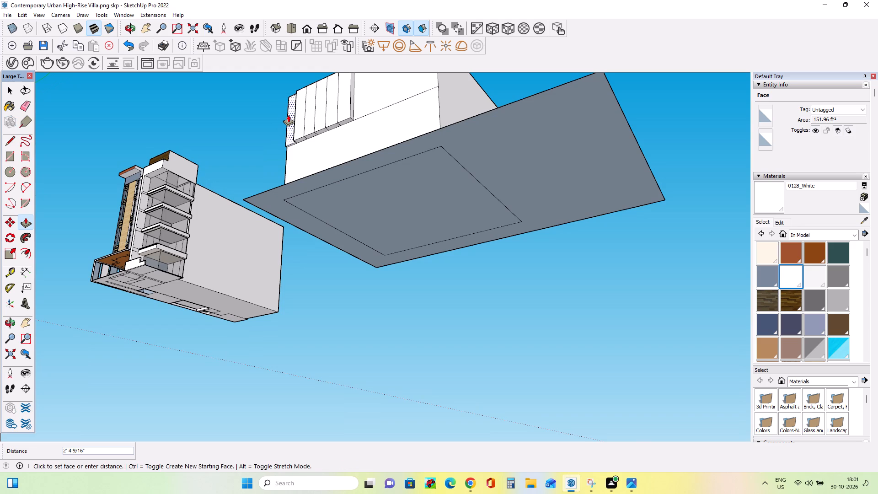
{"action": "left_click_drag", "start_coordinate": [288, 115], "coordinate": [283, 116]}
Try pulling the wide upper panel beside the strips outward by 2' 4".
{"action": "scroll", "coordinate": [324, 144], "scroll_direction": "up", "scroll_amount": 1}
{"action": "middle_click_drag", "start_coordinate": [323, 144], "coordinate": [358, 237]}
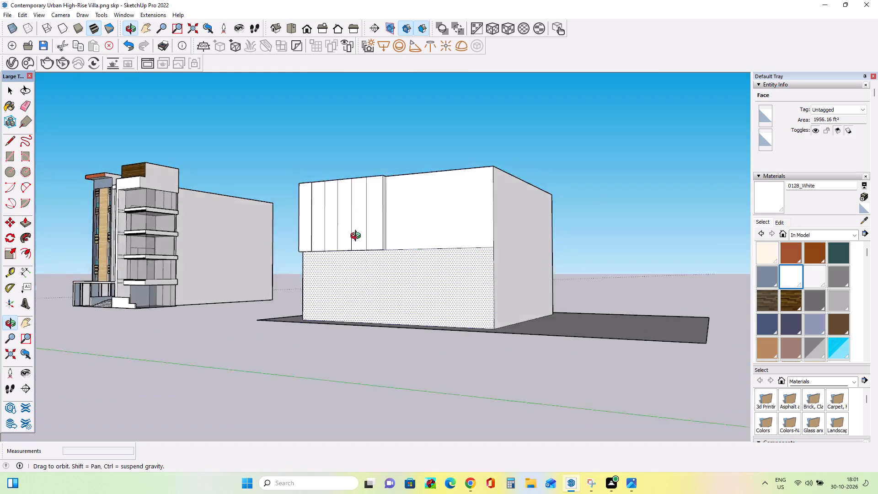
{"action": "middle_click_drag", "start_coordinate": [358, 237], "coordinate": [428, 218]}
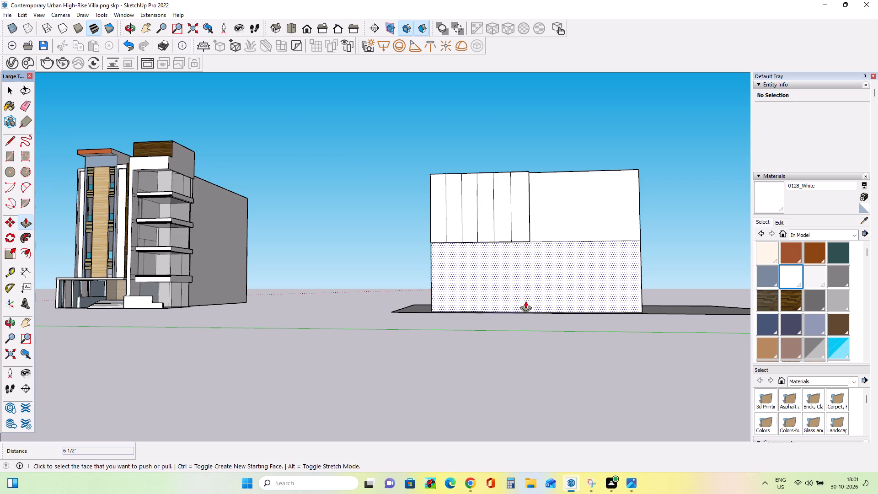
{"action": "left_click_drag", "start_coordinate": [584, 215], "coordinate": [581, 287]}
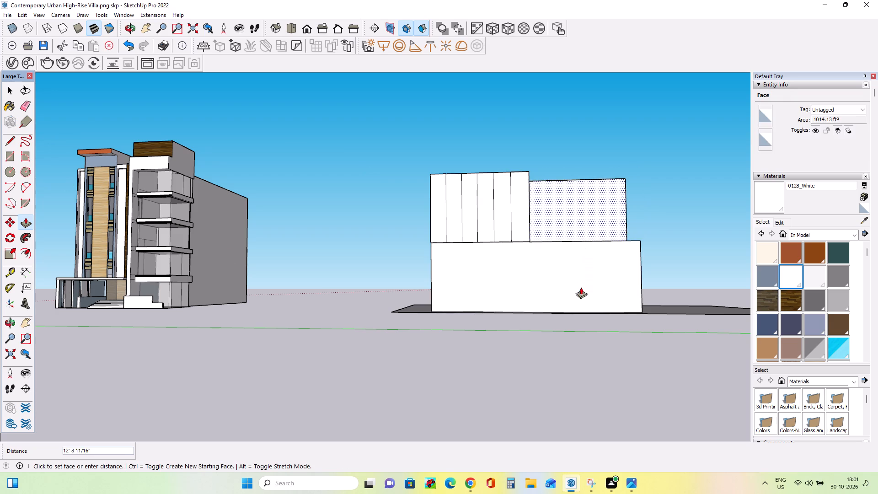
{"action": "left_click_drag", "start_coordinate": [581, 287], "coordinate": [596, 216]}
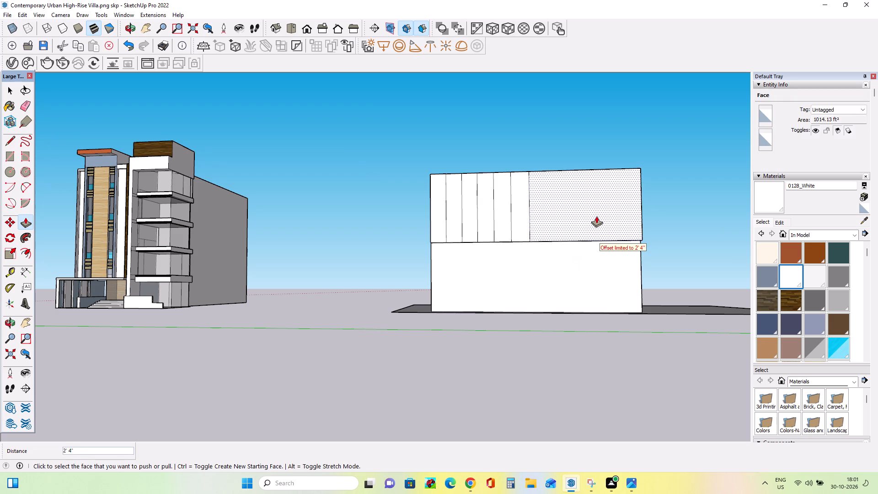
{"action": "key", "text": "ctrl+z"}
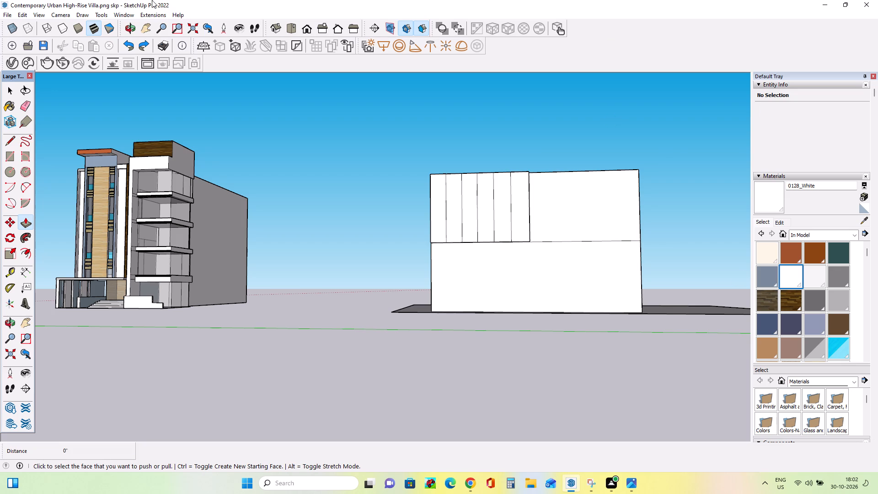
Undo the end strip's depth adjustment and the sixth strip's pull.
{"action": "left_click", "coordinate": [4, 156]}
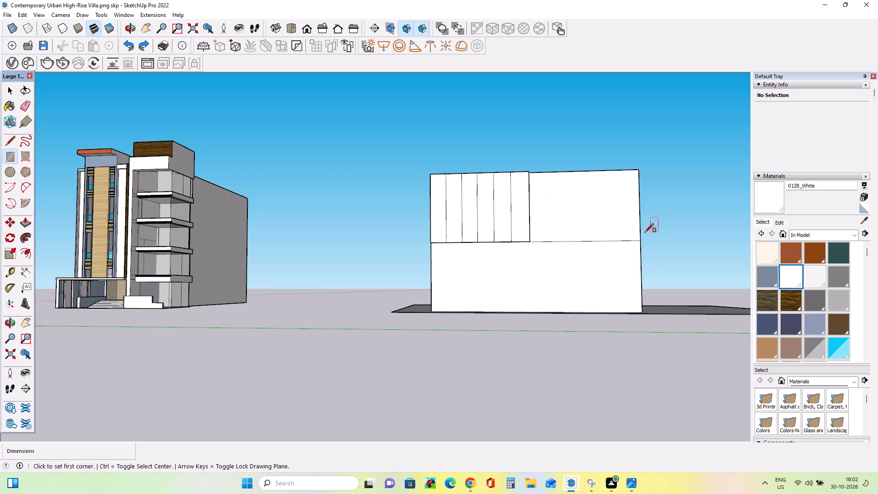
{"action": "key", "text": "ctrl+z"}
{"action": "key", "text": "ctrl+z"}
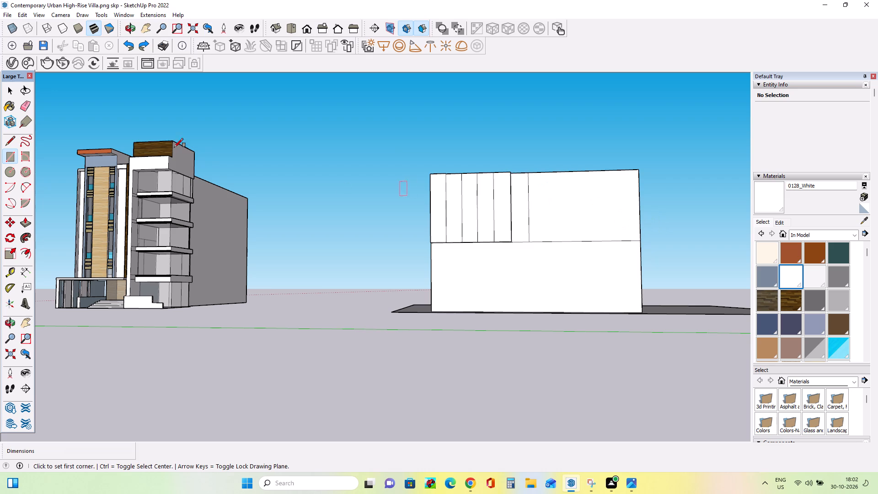
Push/pull the sixth strip, next to the wide upper panel, outward by 2' 4".
{"action": "left_click", "coordinate": [28, 220]}
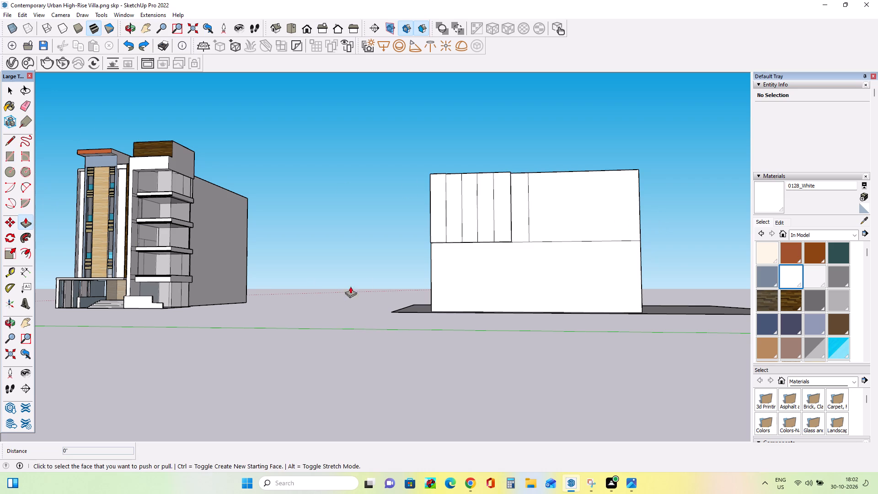
{"action": "left_click_drag", "start_coordinate": [523, 219], "coordinate": [523, 214]}
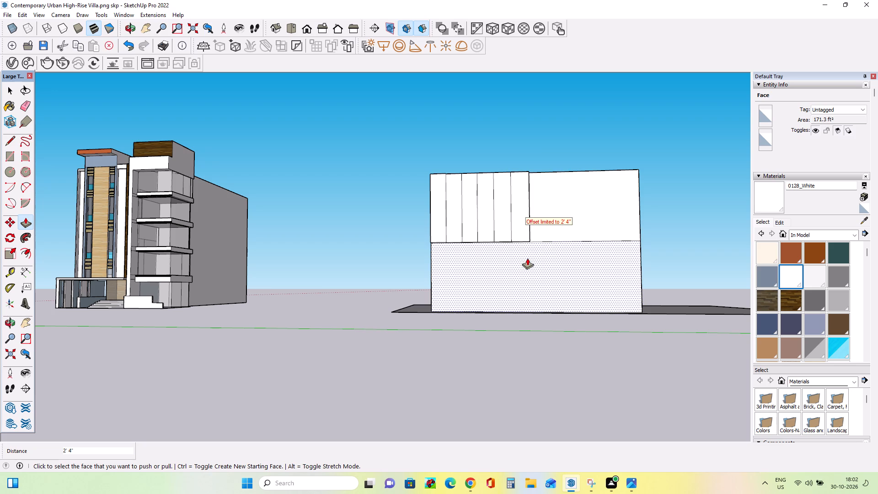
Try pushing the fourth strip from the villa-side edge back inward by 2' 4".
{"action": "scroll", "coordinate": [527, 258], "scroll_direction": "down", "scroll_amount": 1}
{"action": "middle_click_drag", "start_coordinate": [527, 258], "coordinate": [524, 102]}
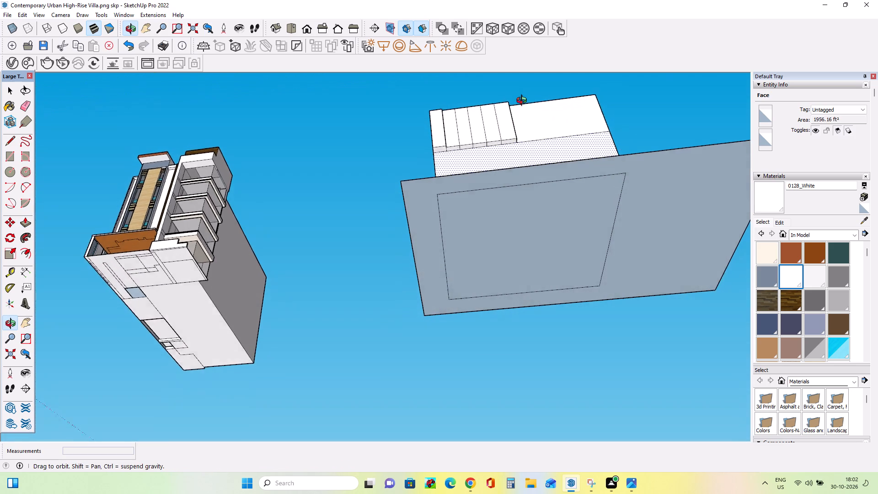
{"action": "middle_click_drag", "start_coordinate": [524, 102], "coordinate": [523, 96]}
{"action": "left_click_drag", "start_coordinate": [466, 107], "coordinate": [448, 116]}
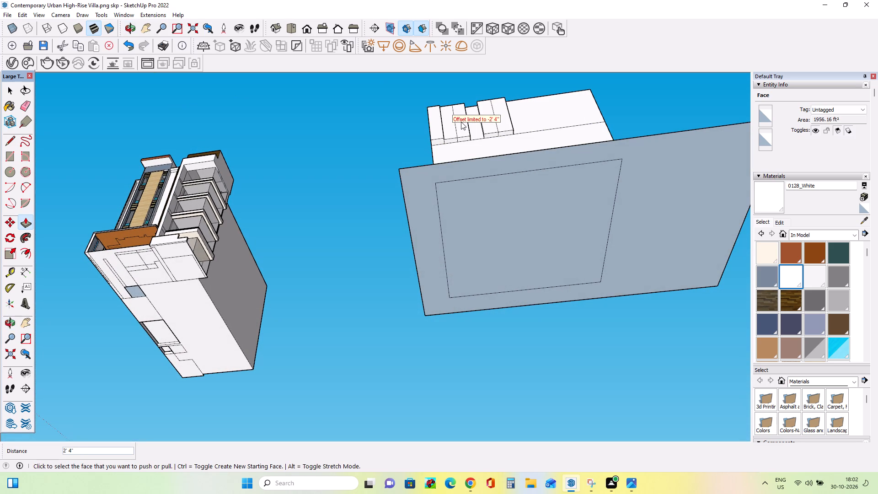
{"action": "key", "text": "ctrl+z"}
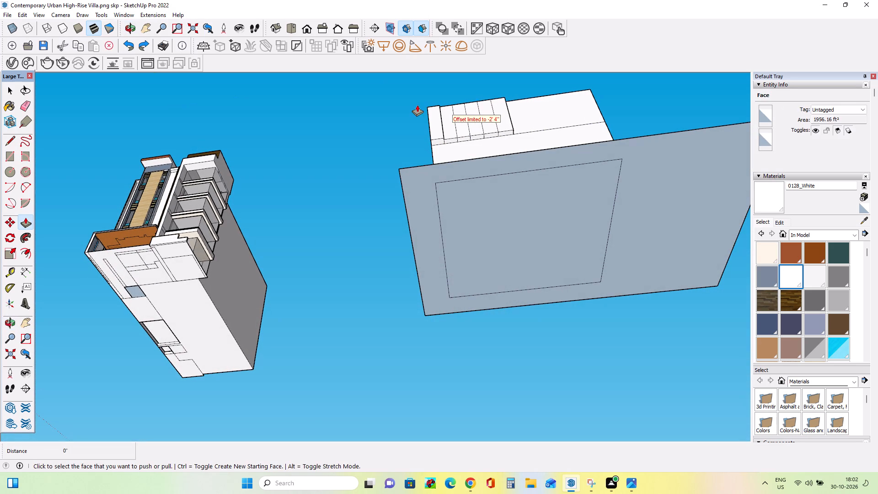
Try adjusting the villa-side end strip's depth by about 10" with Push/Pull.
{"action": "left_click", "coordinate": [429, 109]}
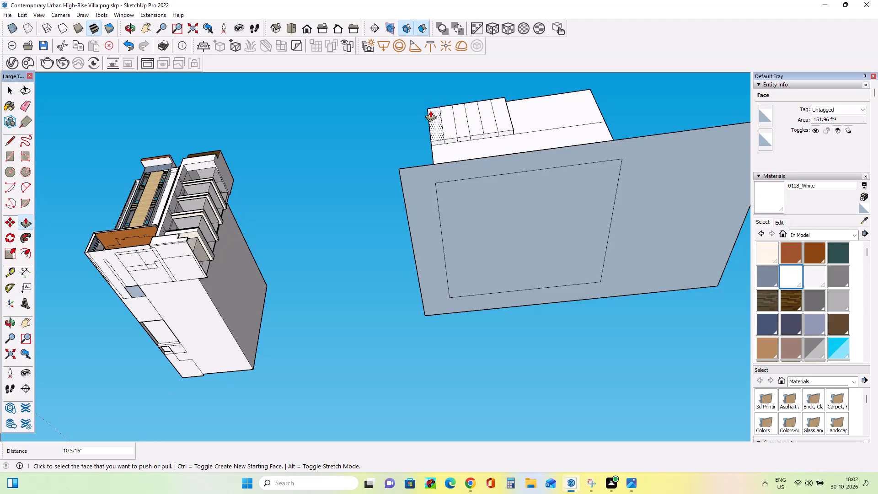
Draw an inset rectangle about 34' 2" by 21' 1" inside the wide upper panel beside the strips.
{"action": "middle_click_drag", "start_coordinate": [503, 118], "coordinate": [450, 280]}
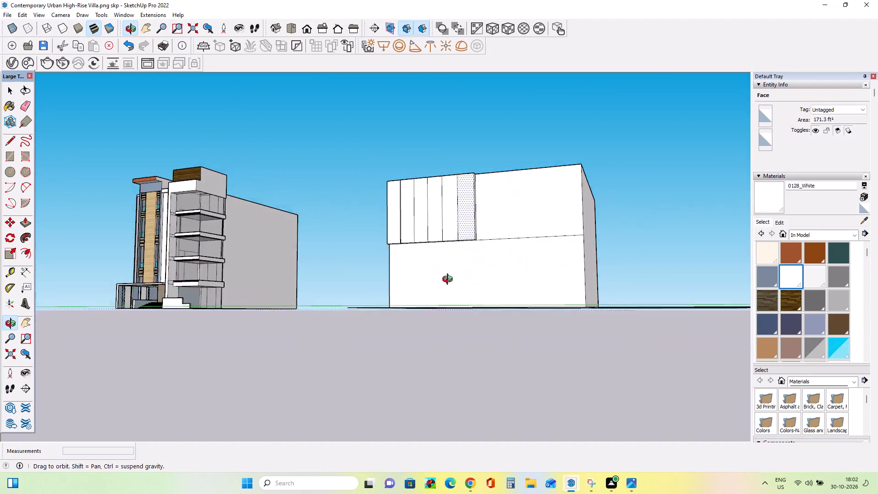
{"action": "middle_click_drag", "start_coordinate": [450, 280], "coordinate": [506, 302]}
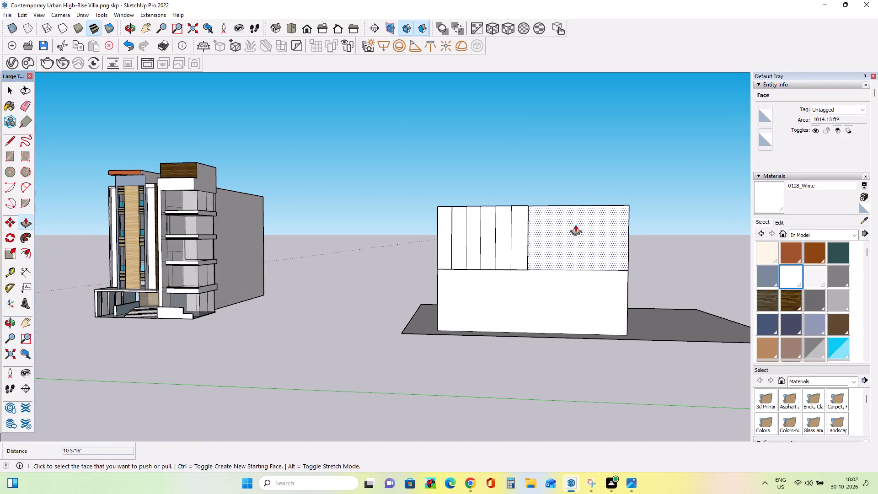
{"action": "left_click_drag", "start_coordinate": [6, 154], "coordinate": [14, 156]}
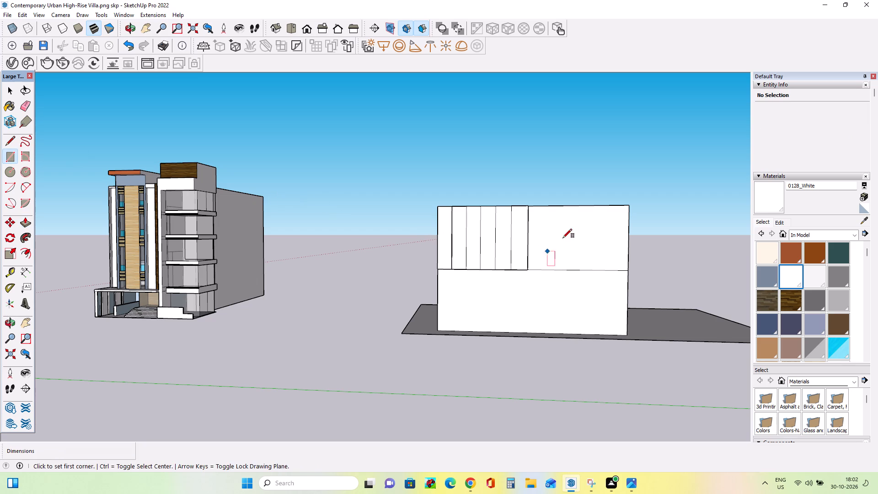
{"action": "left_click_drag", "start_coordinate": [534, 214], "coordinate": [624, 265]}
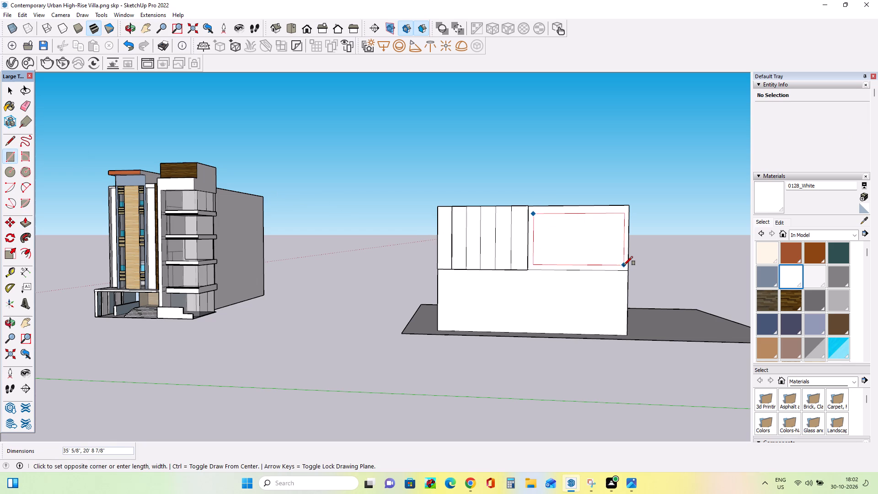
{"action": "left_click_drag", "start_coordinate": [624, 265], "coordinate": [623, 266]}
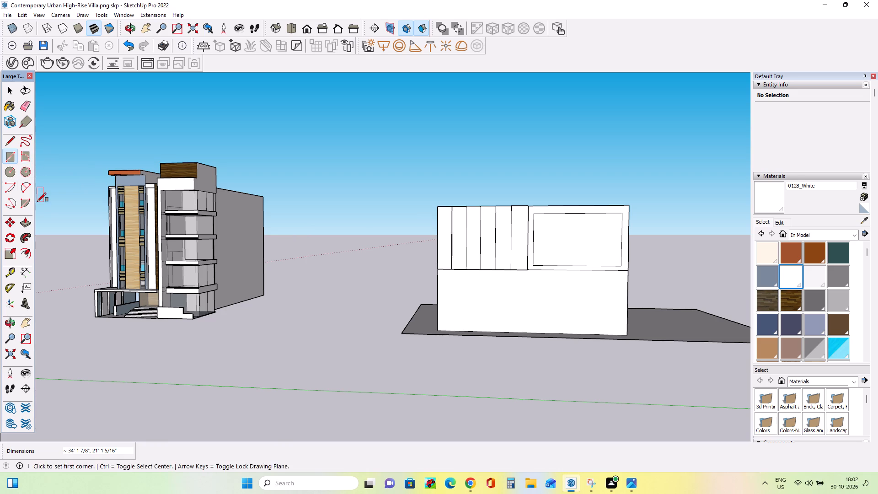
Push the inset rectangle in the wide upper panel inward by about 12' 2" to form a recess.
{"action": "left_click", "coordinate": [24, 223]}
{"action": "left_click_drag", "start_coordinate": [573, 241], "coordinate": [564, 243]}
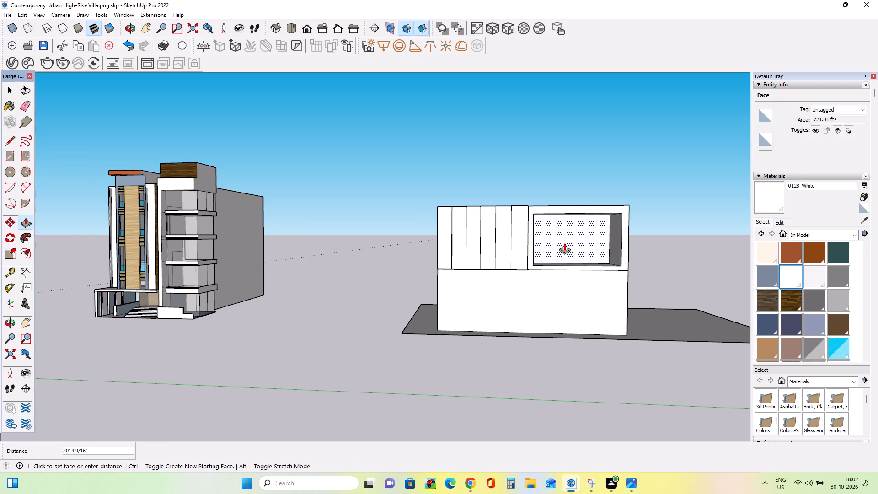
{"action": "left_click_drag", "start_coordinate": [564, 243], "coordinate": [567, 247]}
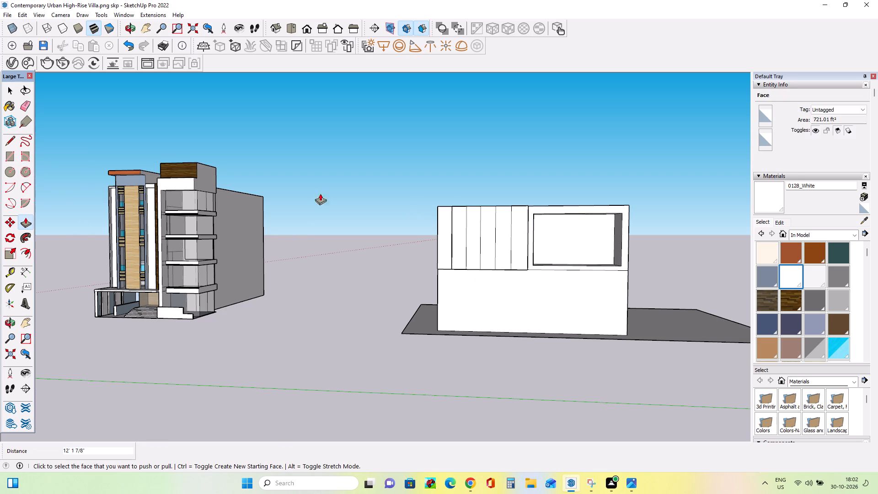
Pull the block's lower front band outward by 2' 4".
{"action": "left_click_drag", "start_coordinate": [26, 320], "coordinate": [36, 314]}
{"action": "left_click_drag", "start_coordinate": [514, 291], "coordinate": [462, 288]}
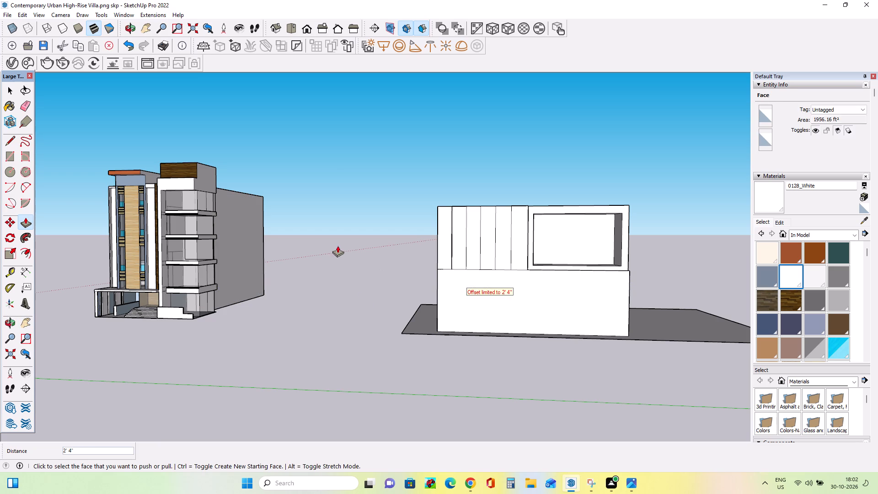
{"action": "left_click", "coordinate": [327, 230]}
Undo the lower band pull, the recess and all the upper strips, back to a plain front split into two bands.
{"action": "left_click_drag", "start_coordinate": [35, 320], "coordinate": [31, 320]}
{"action": "left_click", "coordinate": [31, 320]}
{"action": "left_click_drag", "start_coordinate": [534, 309], "coordinate": [406, 291]}
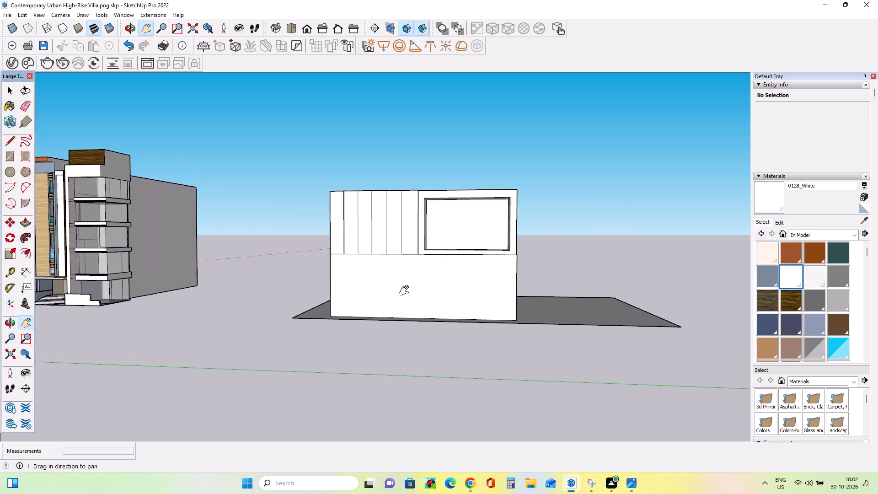
{"action": "left_click_drag", "start_coordinate": [406, 291], "coordinate": [406, 291]}
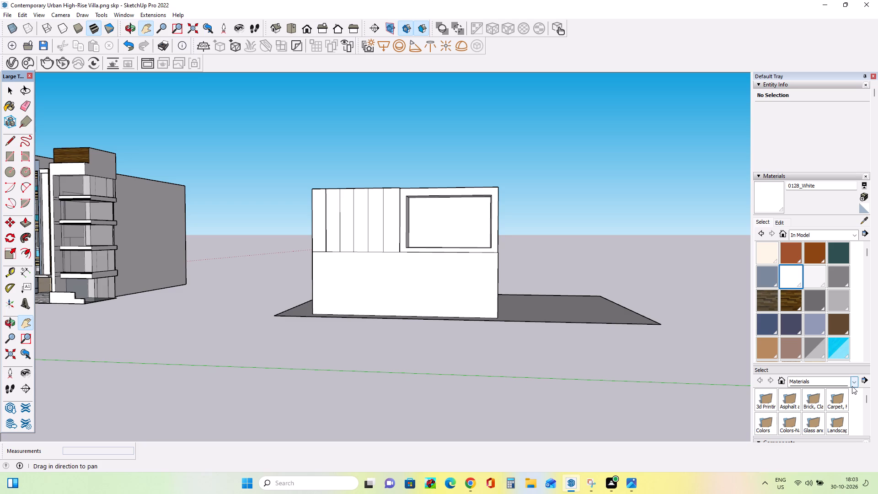
{"action": "key", "text": "ctrl+z"}
{"action": "key", "text": "ctrl+z"}
{"action": "key", "text": "ctrl+z"}
{"action": "key", "text": "ctrl+z"}
{"action": "key", "text": "ctrl+z"}
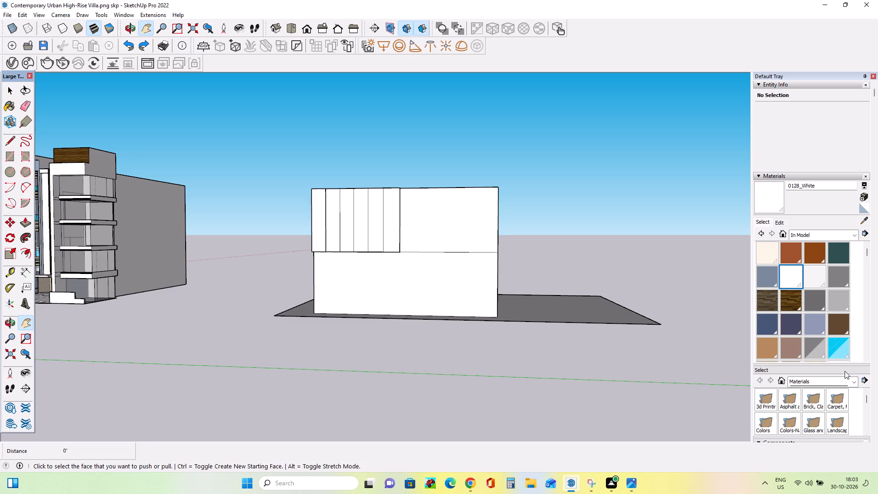
{"action": "key", "text": "ctrl+z"}
{"action": "key", "text": "ctrl+z"}
{"action": "key", "text": "ctrl+z"}
{"action": "key", "text": "ctrl+z"}
{"action": "key", "text": "ctrl+z"}
{"action": "key", "text": "ctrl+z"}
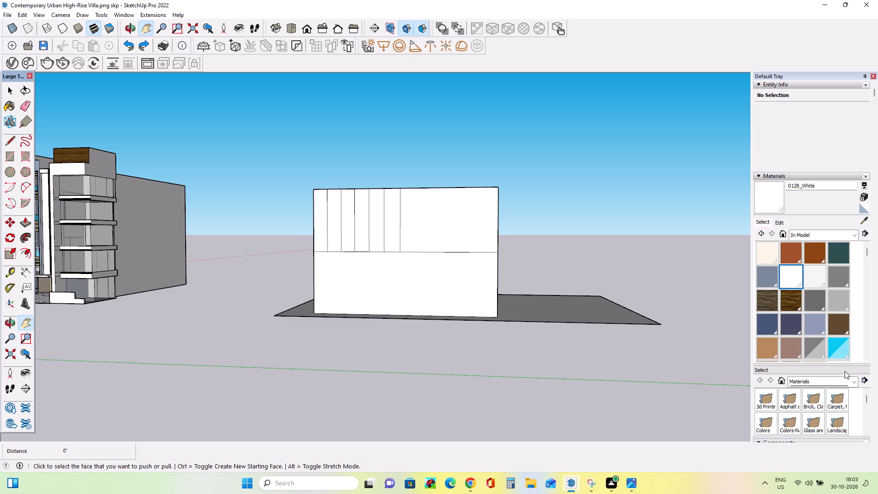
{"action": "key", "text": "ctrl+z"}
{"action": "key", "text": "ctrl+z"}
{"action": "key", "text": "ctrl+z"}
{"action": "key", "text": "ctrl+z"}
{"action": "key", "text": "ctrl+z"}
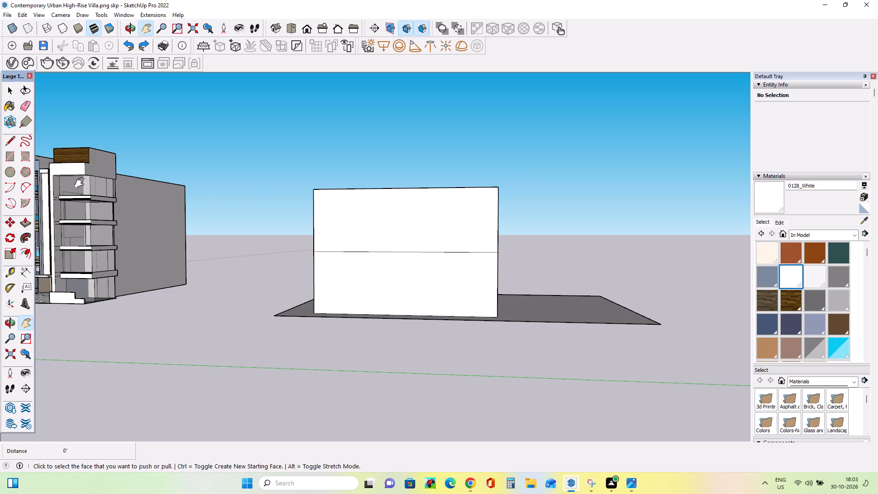
Draw an inset rectangle about 71' 3" by 20' 6" inside the upper front band, leaving a narrow border all round.
{"action": "left_click", "coordinate": [8, 152]}
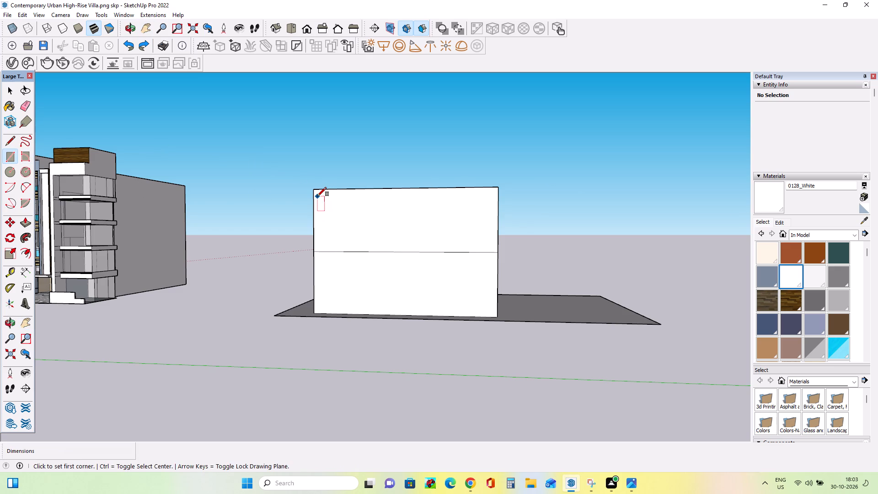
{"action": "left_click_drag", "start_coordinate": [319, 196], "coordinate": [490, 250]}
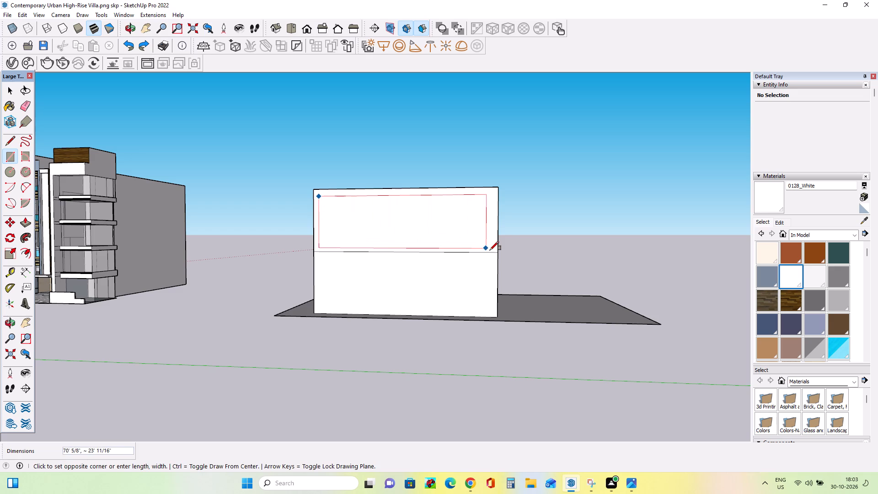
{"action": "left_click_drag", "start_coordinate": [490, 250], "coordinate": [491, 242]}
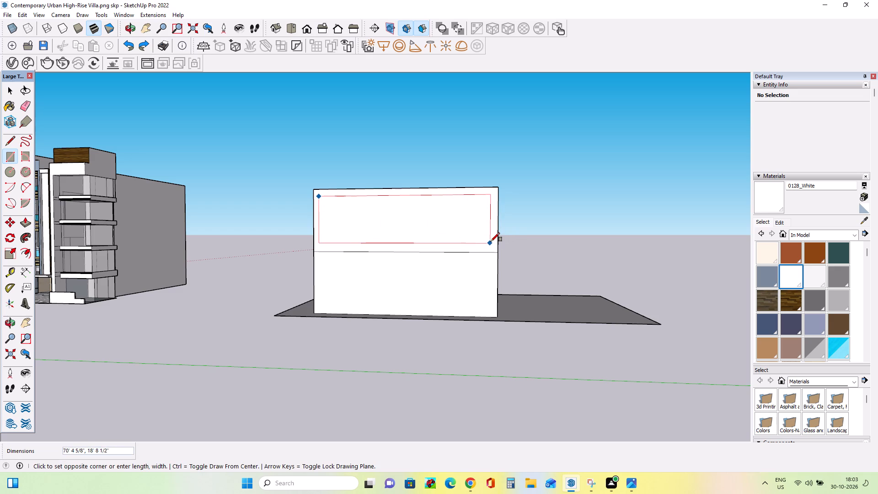
{"action": "left_click_drag", "start_coordinate": [491, 242], "coordinate": [493, 246]}
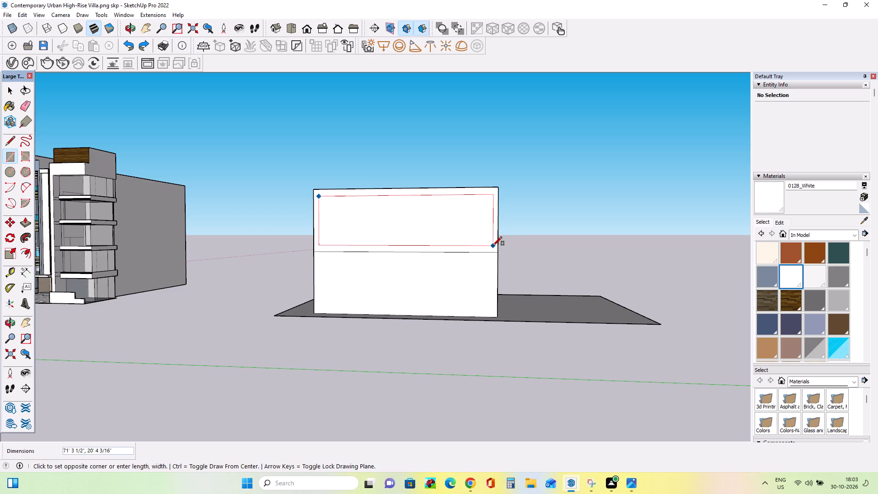
{"action": "left_click_drag", "start_coordinate": [493, 246], "coordinate": [493, 246]}
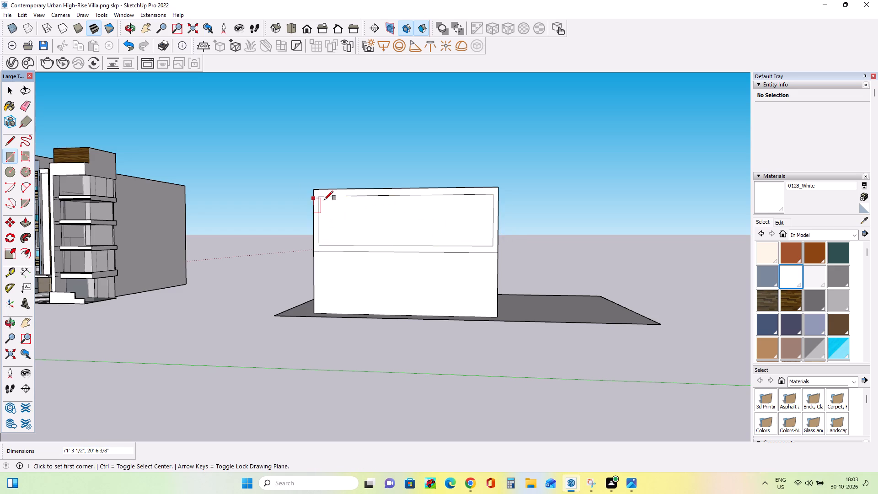
Draw two adjoining full-height strips about 6' 2" and 5' 10" wide from the inset rectangle's villa-side edge.
{"action": "left_click_drag", "start_coordinate": [320, 198], "coordinate": [334, 243]}
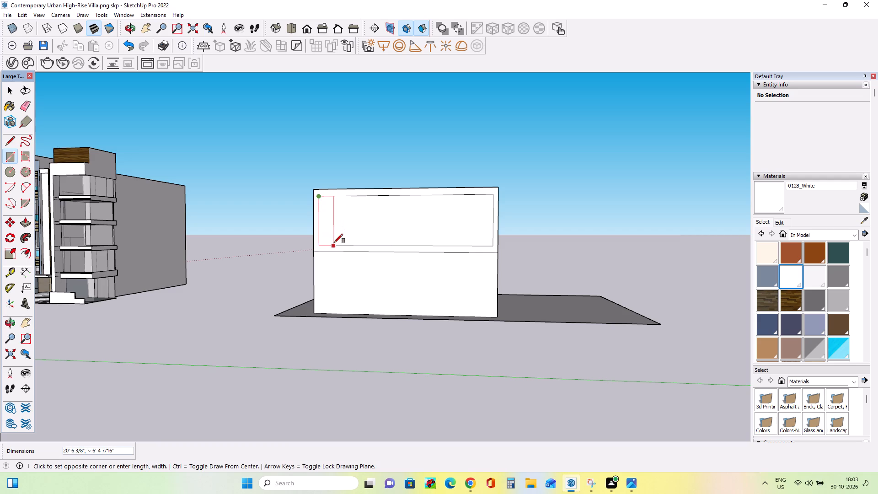
{"action": "left_click_drag", "start_coordinate": [334, 243], "coordinate": [333, 243]}
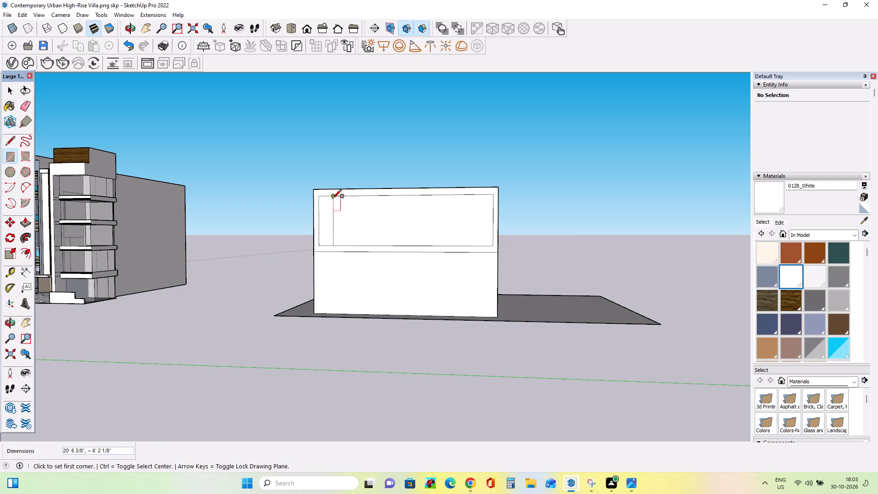
{"action": "left_click_drag", "start_coordinate": [332, 199], "coordinate": [347, 247]}
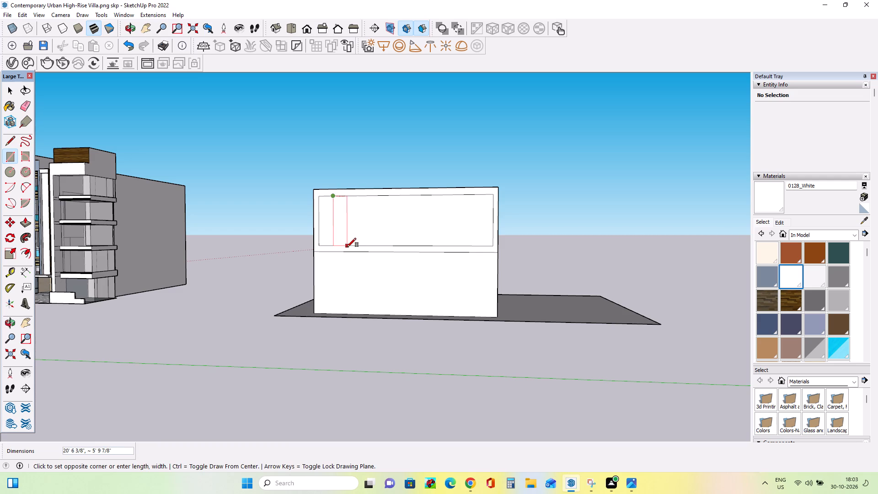
{"action": "left_click_drag", "start_coordinate": [347, 247], "coordinate": [347, 247]}
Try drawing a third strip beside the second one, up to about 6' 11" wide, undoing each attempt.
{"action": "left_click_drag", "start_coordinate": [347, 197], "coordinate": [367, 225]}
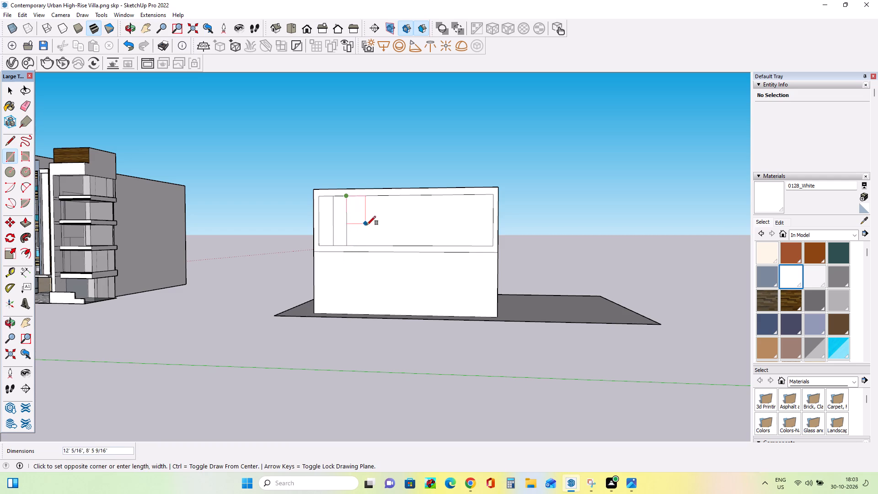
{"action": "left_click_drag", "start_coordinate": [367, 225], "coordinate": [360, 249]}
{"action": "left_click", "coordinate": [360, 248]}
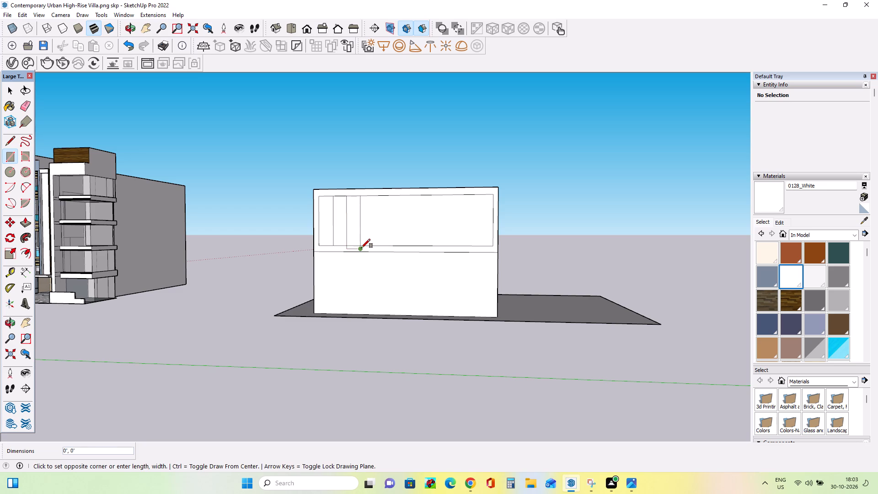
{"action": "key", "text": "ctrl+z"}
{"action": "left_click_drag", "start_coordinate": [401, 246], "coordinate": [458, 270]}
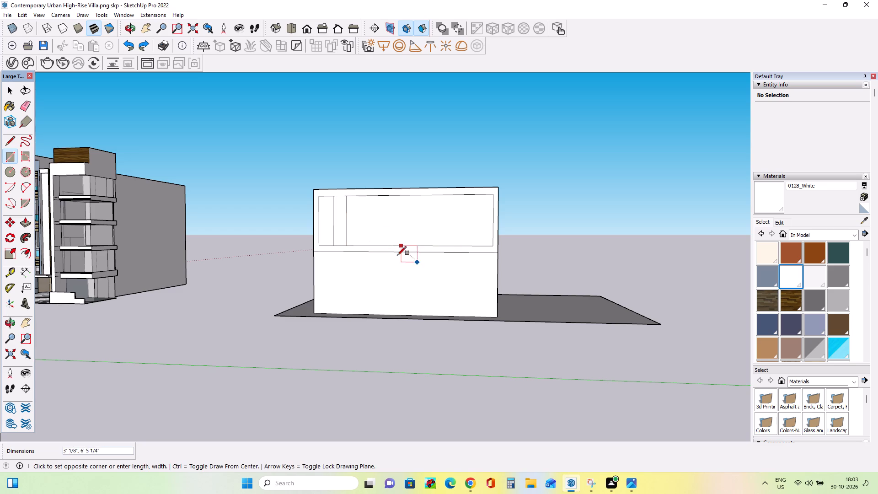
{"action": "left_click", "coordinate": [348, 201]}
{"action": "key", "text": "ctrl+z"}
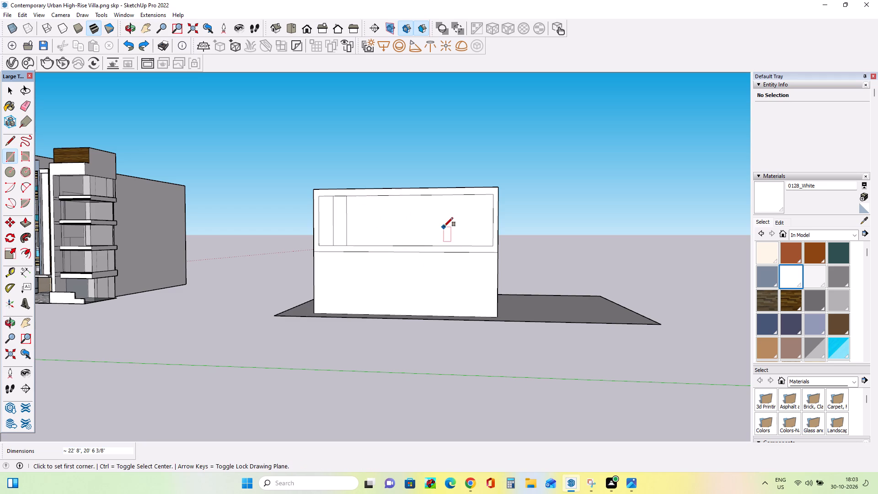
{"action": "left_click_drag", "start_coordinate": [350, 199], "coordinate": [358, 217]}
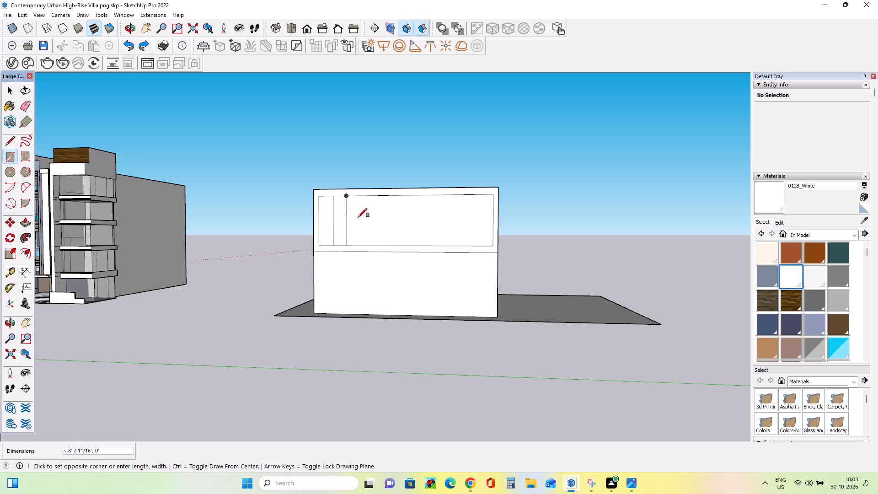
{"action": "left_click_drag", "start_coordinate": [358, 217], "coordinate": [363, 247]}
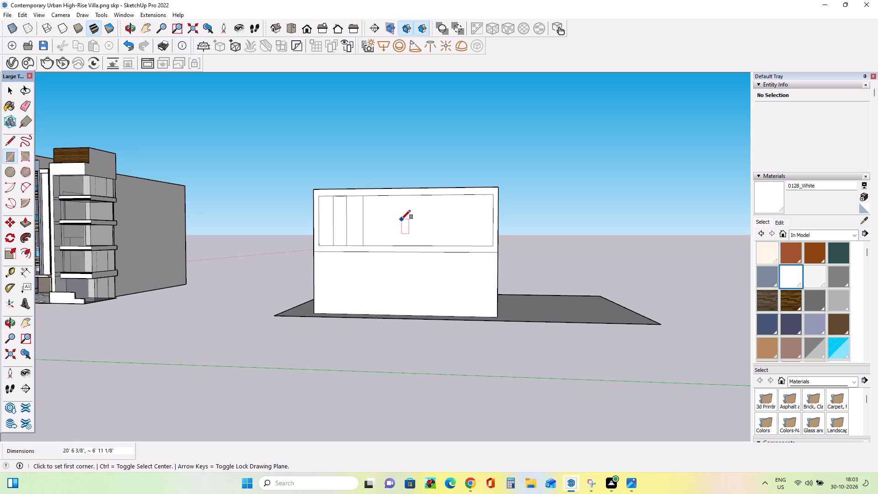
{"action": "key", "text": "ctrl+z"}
Draw the third and fourth full-height strips, about 6' 4" and 6' 6" wide, beside the second strip.
{"action": "left_click_drag", "start_coordinate": [349, 196], "coordinate": [362, 244]}
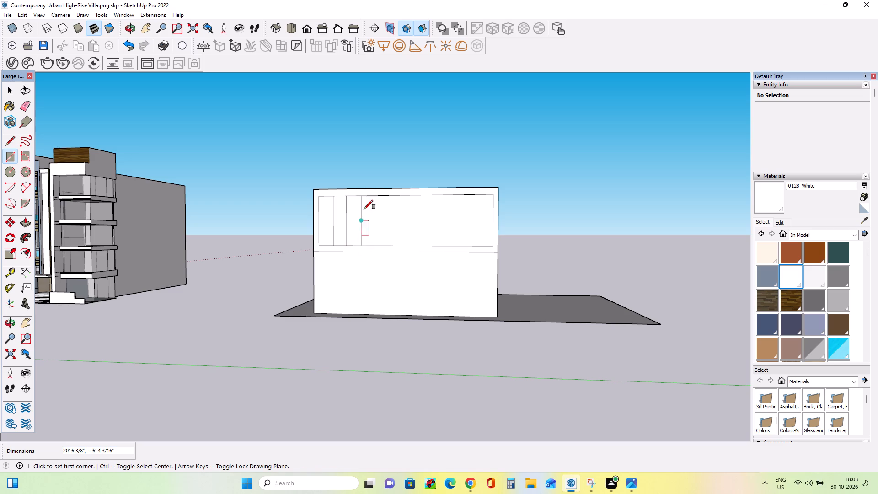
{"action": "left_click_drag", "start_coordinate": [364, 200], "coordinate": [379, 227]}
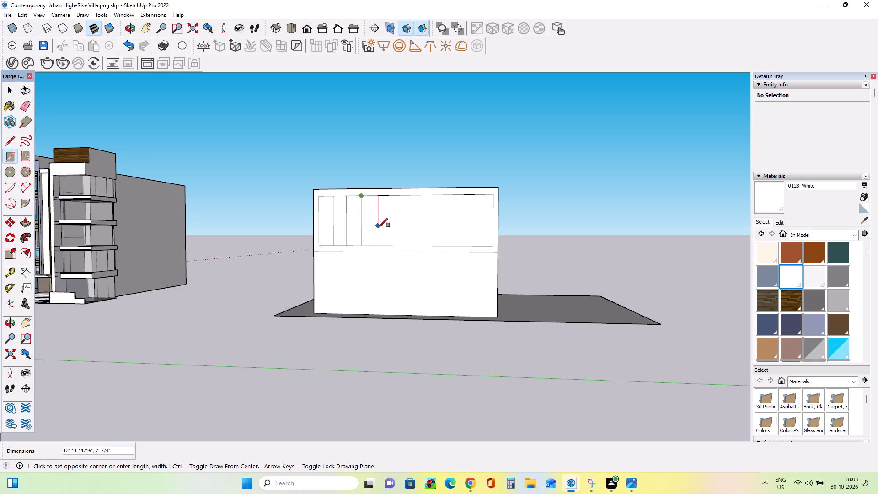
{"action": "left_click_drag", "start_coordinate": [379, 227], "coordinate": [377, 244]}
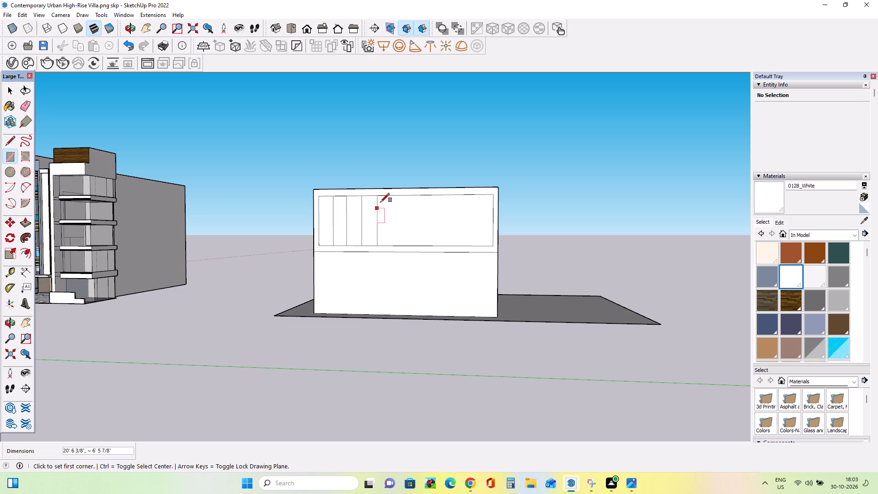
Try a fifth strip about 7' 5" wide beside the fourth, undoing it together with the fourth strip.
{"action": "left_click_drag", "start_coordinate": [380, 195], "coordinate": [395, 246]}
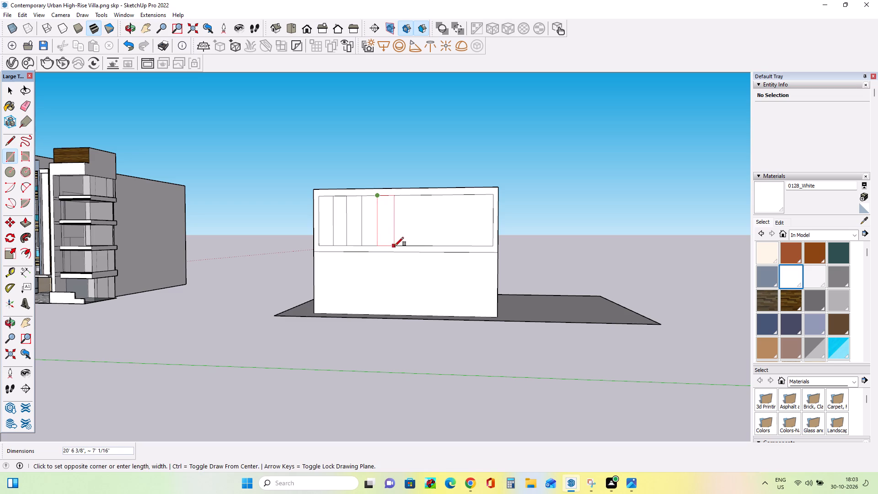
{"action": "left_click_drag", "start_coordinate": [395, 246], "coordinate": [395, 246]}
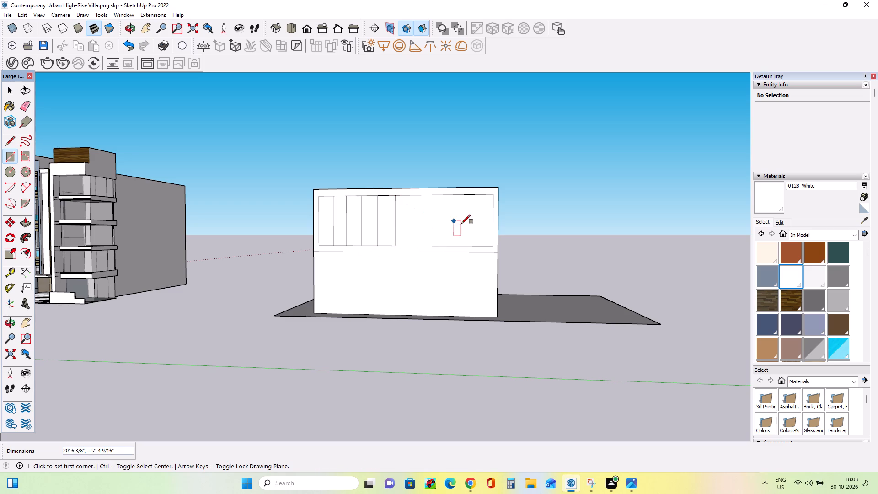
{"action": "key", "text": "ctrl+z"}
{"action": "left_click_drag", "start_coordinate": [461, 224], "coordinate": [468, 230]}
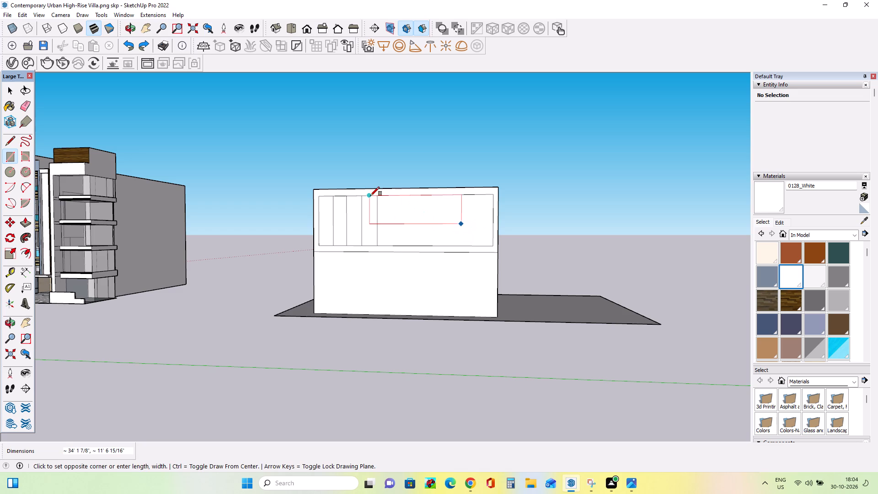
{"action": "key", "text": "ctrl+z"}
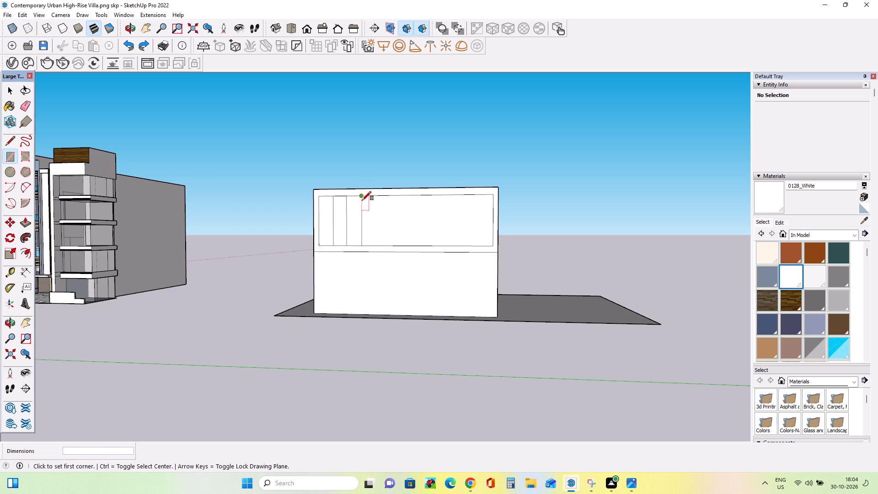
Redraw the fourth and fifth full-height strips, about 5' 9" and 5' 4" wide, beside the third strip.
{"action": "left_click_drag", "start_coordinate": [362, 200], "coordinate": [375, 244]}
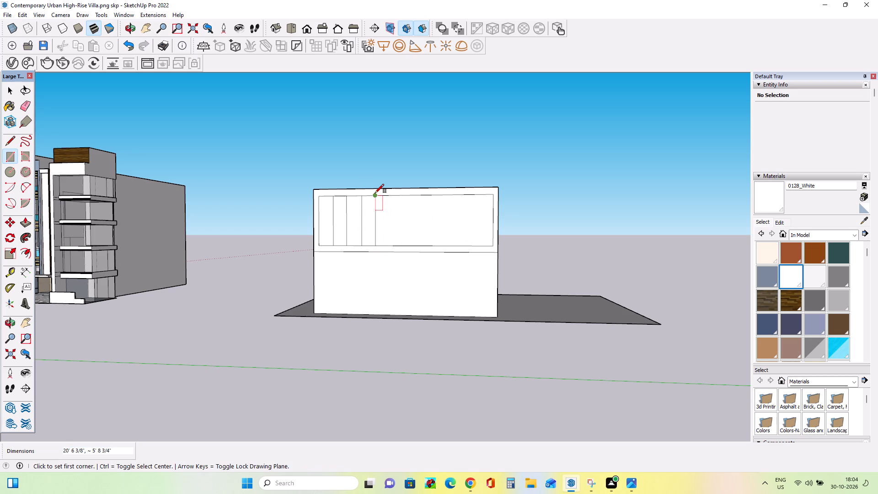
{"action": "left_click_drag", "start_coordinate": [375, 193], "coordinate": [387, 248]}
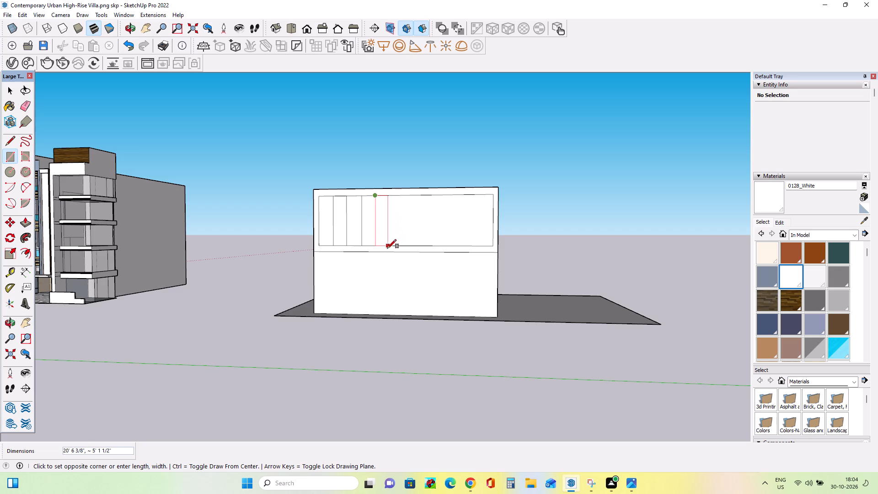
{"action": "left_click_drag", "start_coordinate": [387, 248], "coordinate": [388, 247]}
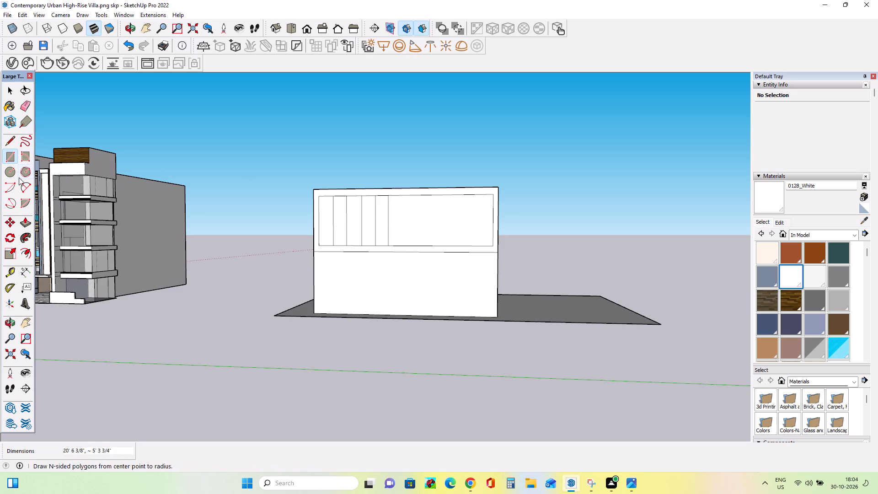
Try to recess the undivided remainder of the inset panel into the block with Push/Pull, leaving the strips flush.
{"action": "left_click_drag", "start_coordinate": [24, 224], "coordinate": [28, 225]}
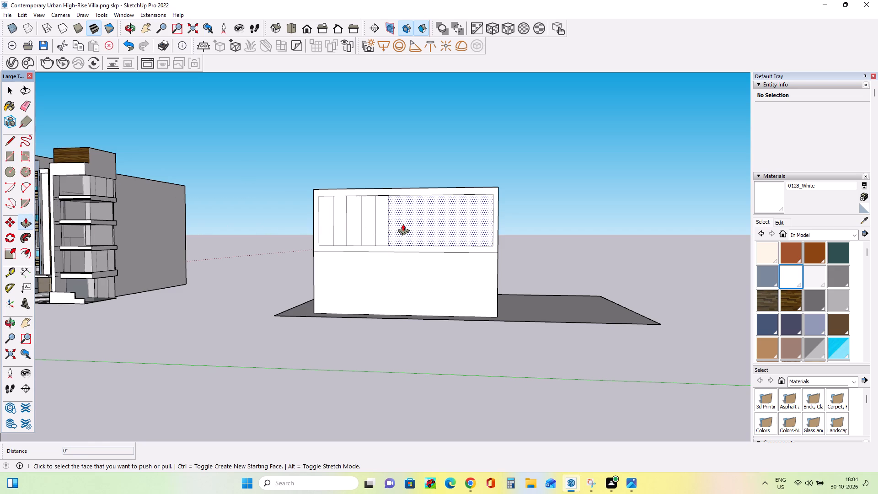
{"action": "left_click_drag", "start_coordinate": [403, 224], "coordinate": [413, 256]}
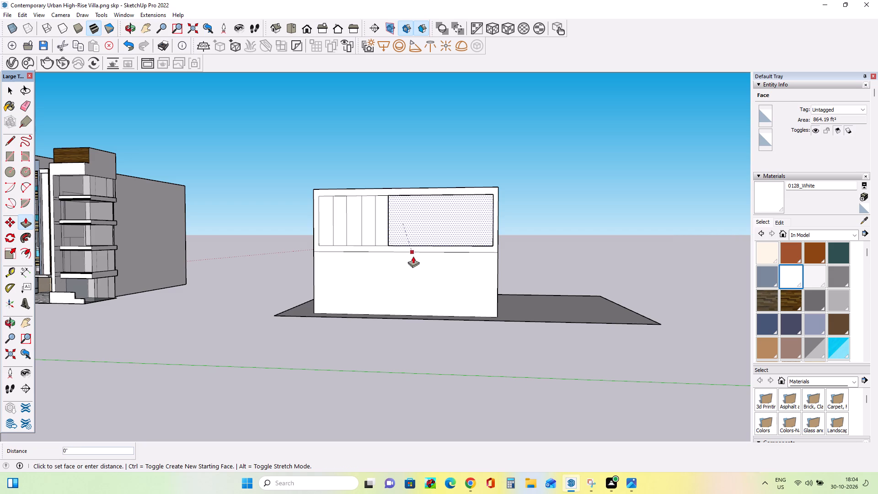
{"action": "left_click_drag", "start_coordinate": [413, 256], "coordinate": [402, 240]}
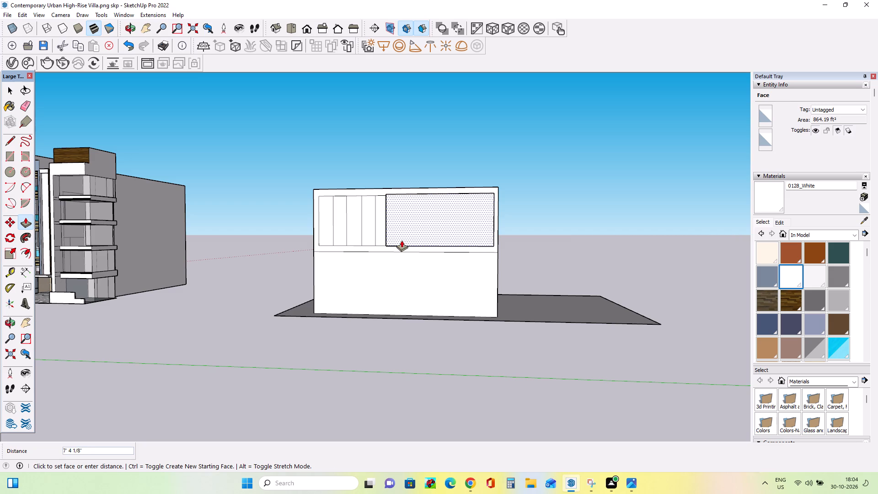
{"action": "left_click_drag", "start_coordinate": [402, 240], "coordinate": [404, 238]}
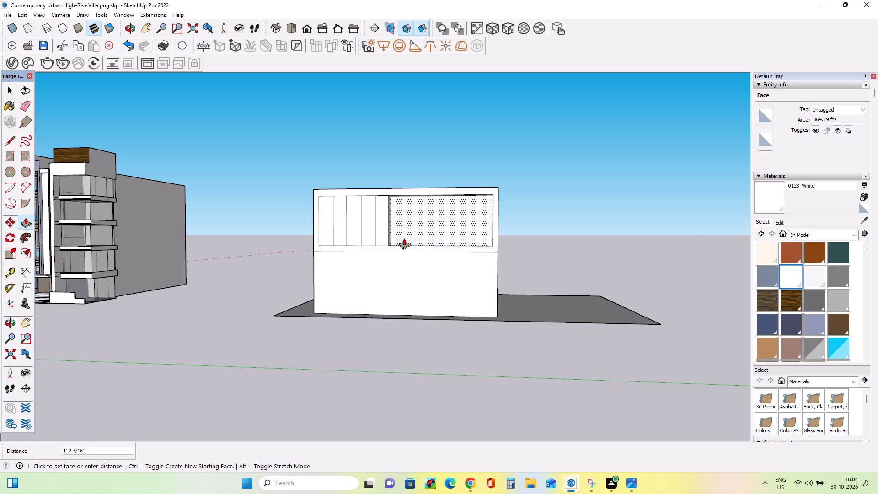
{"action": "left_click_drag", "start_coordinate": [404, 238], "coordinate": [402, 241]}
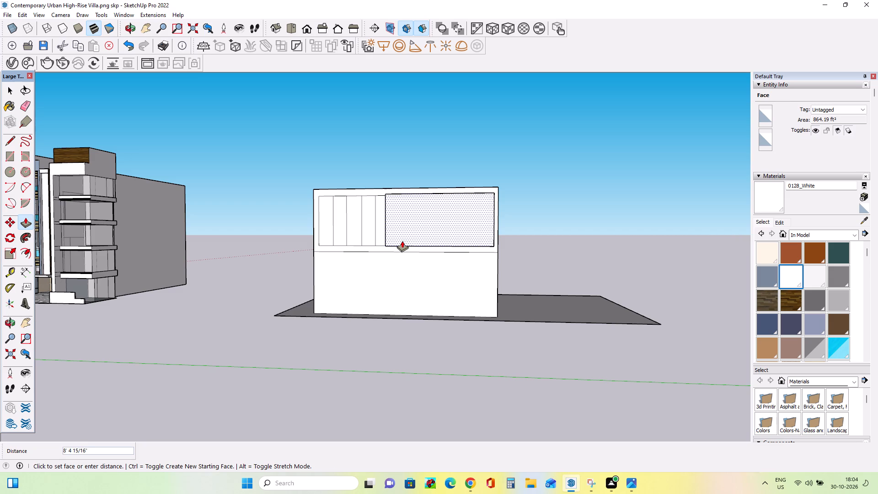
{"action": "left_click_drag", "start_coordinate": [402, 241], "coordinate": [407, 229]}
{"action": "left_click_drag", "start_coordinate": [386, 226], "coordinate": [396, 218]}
Undo the recess and all the strip divisions back to the plain inset rectangle.
{"action": "key", "text": "ctrl+z"}
{"action": "key", "text": "ctrl+z"}
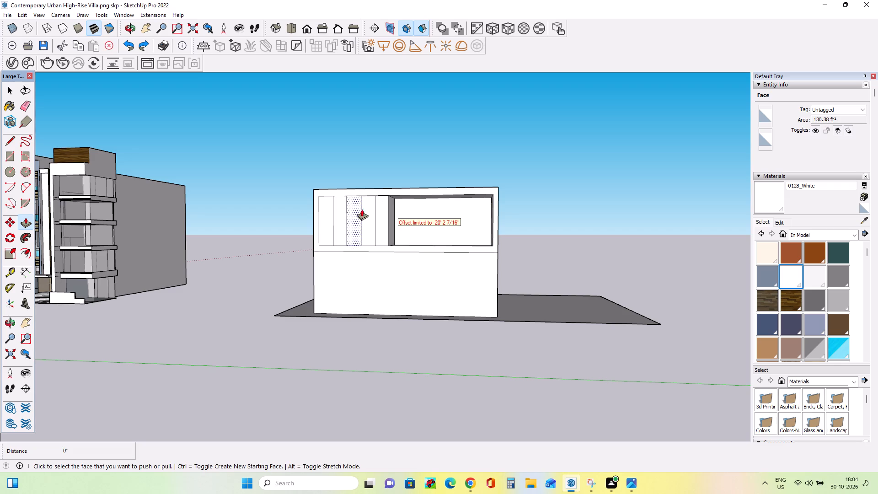
{"action": "key", "text": "ctrl+z"}
{"action": "key", "text": "ctrl+z"}
{"action": "key", "text": "ctrl+z"}
{"action": "key", "text": "ctrl+z"}
{"action": "left_click", "coordinate": [323, 294], "text": "ctrl"}
{"action": "key", "text": "ctrl+z"}
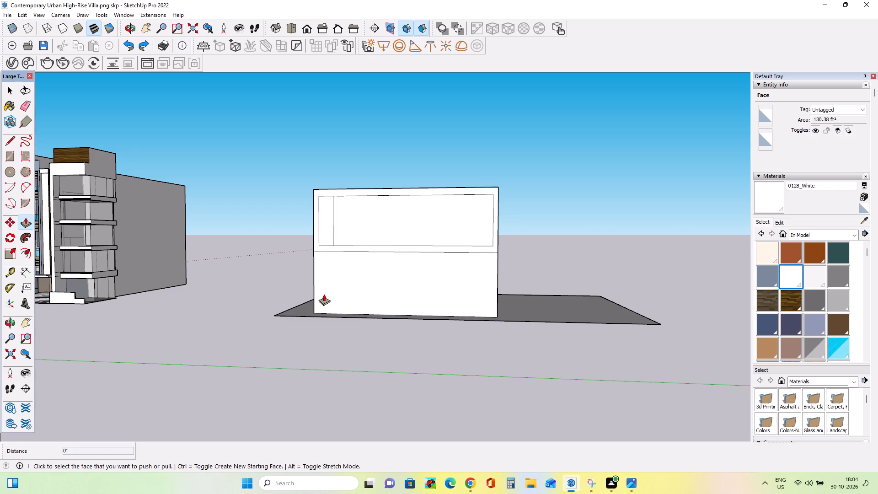
Push the whole inset panel about 50' 9" into the block to form a deep recess.
{"action": "left_click_drag", "start_coordinate": [420, 216], "coordinate": [438, 203]}
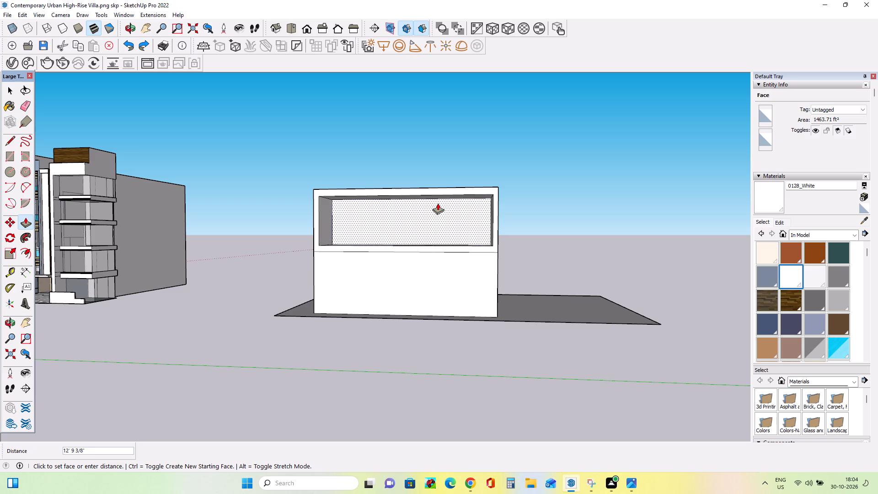
{"action": "left_click_drag", "start_coordinate": [438, 203], "coordinate": [434, 209]}
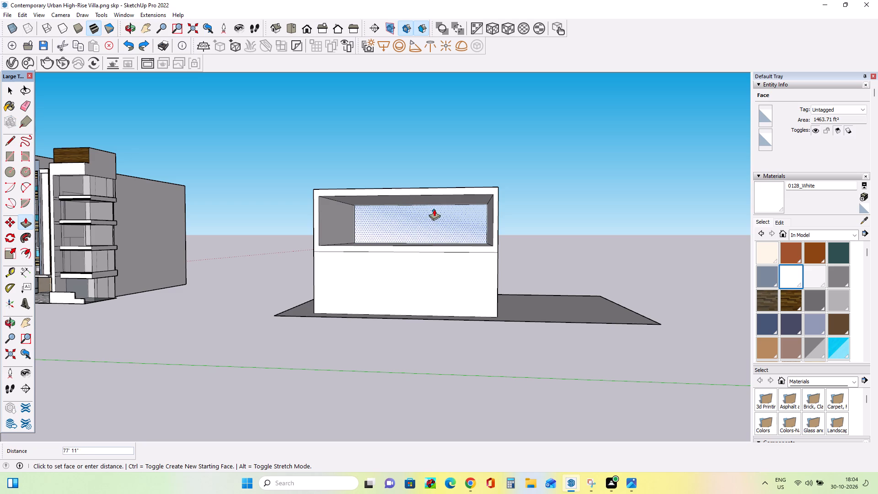
{"action": "left_click_drag", "start_coordinate": [434, 209], "coordinate": [427, 226]}
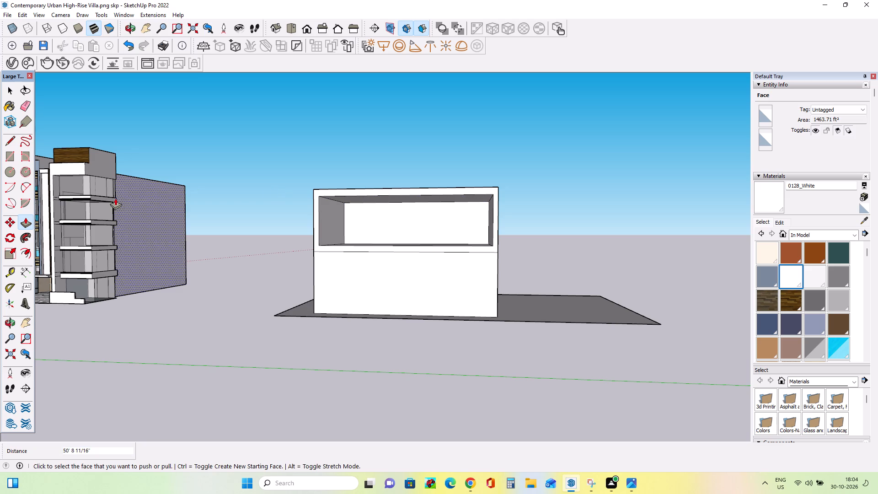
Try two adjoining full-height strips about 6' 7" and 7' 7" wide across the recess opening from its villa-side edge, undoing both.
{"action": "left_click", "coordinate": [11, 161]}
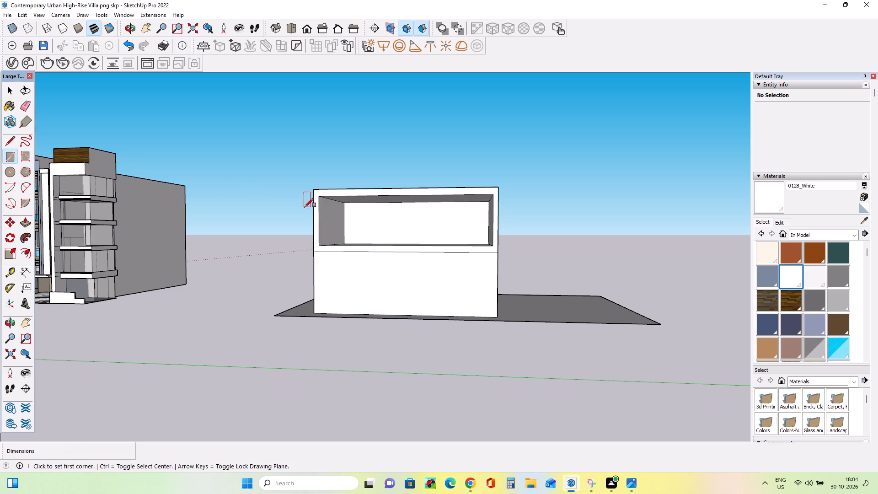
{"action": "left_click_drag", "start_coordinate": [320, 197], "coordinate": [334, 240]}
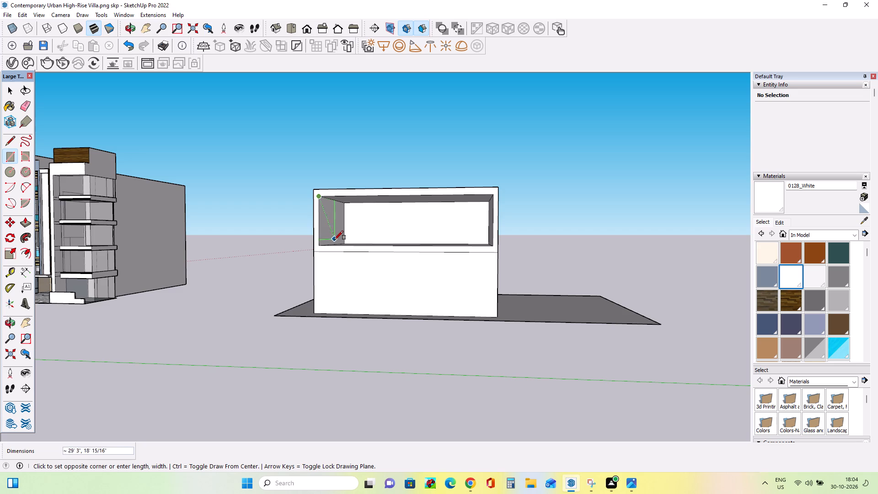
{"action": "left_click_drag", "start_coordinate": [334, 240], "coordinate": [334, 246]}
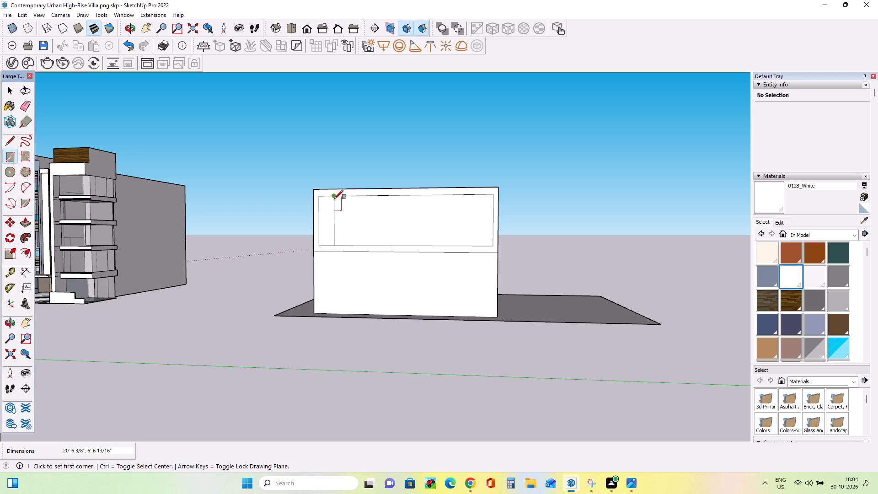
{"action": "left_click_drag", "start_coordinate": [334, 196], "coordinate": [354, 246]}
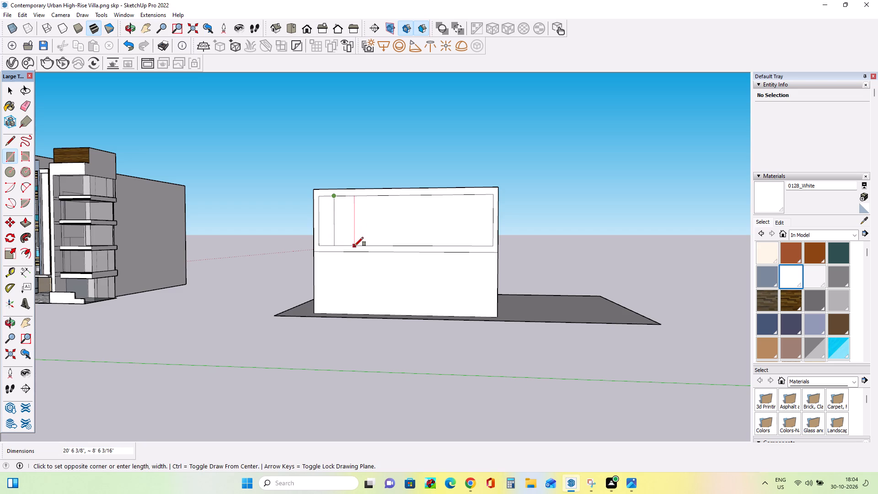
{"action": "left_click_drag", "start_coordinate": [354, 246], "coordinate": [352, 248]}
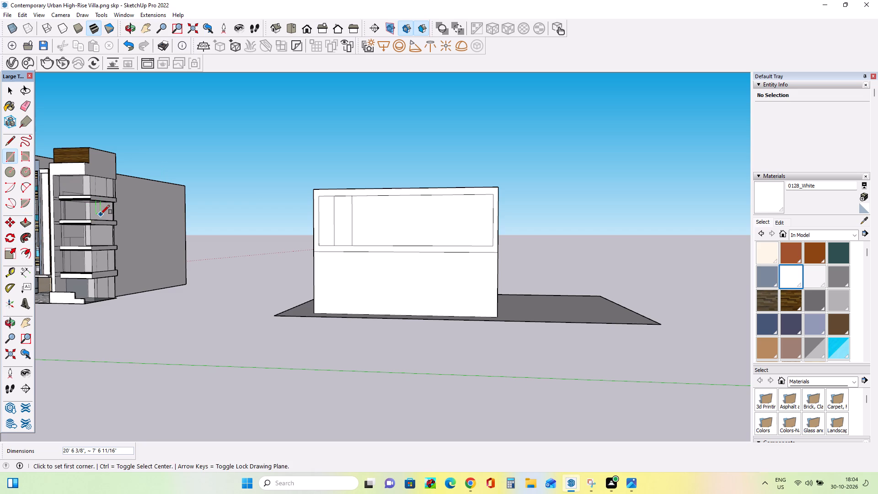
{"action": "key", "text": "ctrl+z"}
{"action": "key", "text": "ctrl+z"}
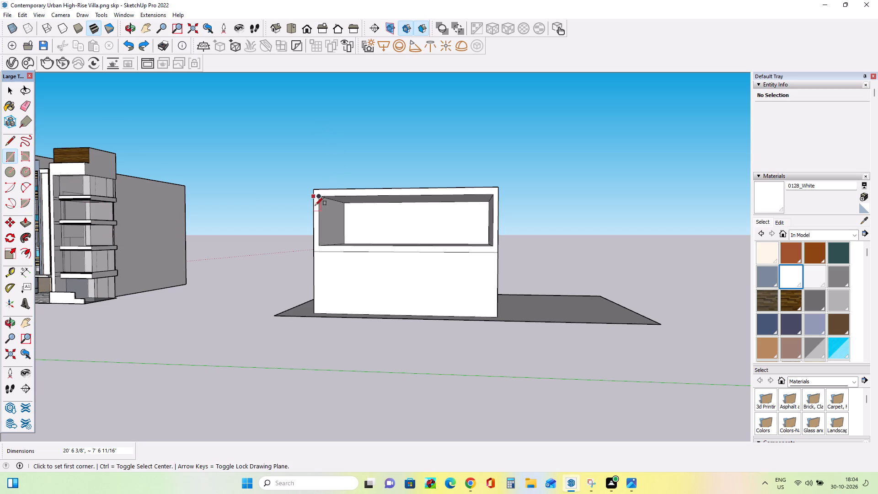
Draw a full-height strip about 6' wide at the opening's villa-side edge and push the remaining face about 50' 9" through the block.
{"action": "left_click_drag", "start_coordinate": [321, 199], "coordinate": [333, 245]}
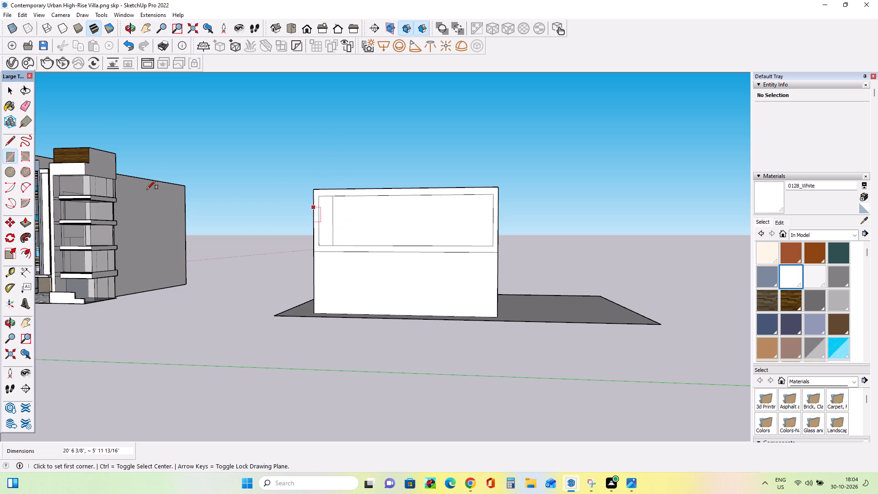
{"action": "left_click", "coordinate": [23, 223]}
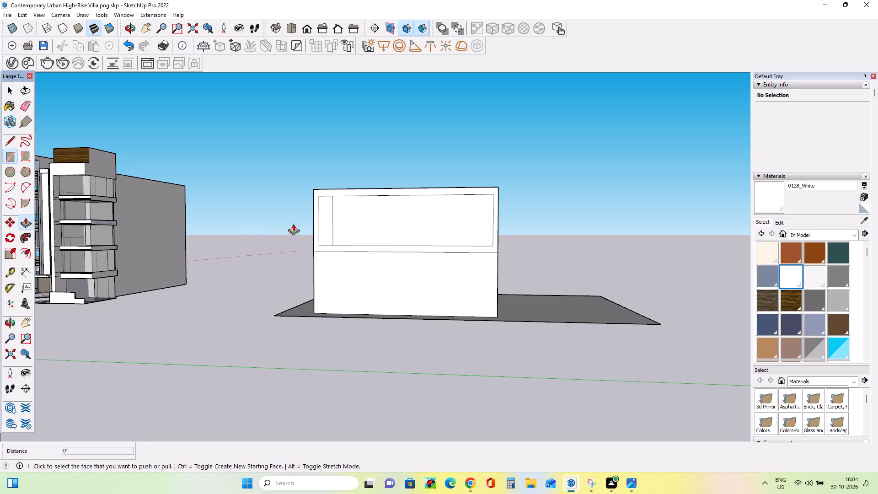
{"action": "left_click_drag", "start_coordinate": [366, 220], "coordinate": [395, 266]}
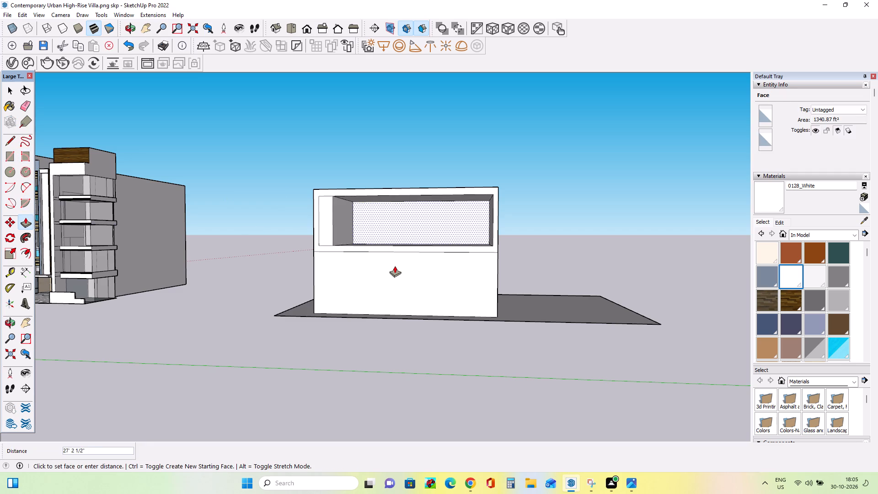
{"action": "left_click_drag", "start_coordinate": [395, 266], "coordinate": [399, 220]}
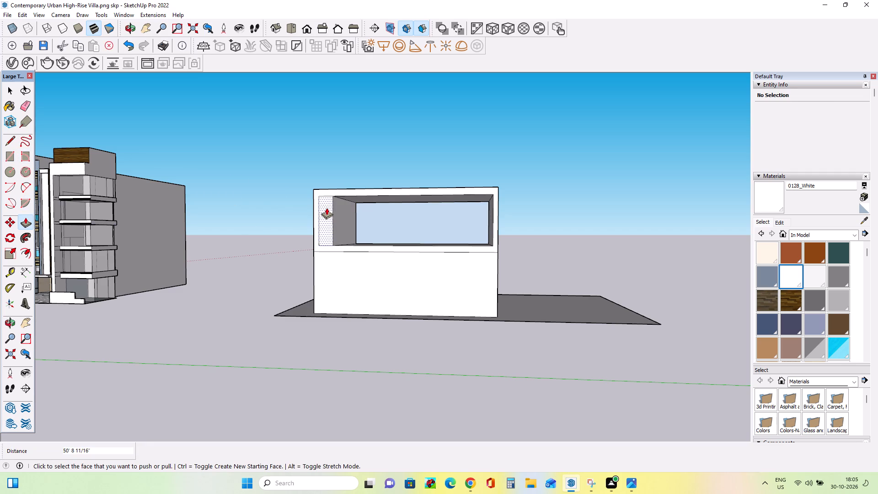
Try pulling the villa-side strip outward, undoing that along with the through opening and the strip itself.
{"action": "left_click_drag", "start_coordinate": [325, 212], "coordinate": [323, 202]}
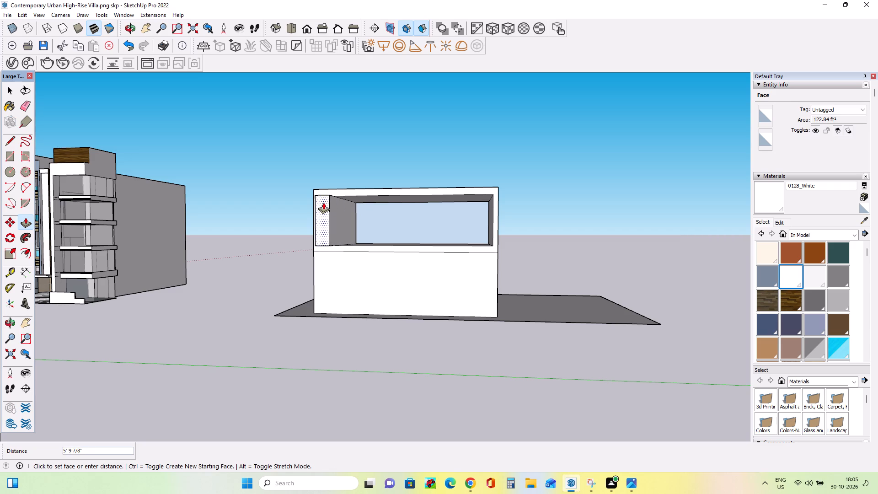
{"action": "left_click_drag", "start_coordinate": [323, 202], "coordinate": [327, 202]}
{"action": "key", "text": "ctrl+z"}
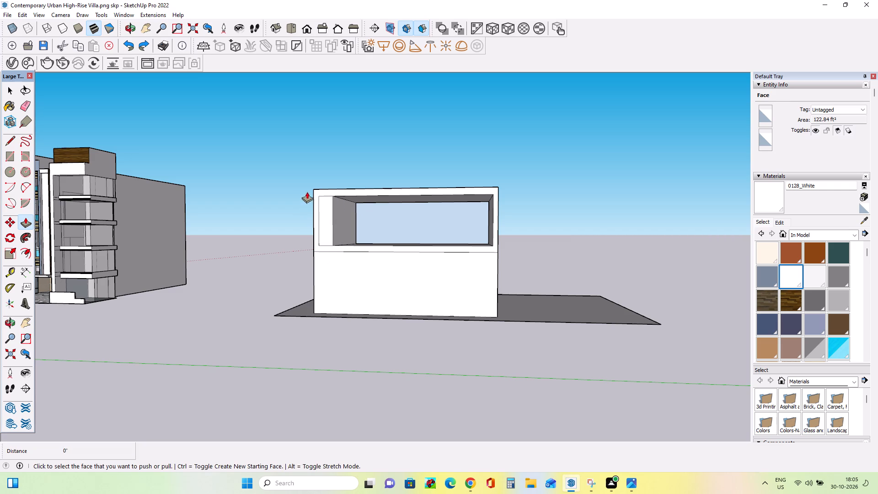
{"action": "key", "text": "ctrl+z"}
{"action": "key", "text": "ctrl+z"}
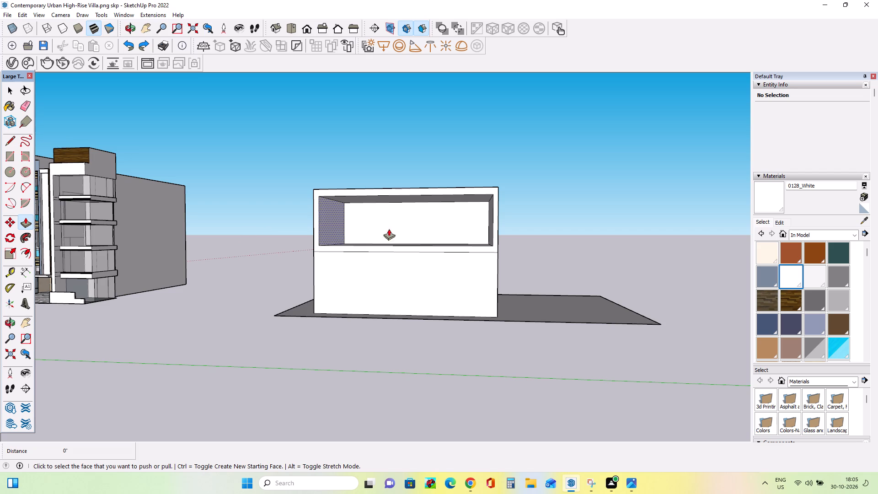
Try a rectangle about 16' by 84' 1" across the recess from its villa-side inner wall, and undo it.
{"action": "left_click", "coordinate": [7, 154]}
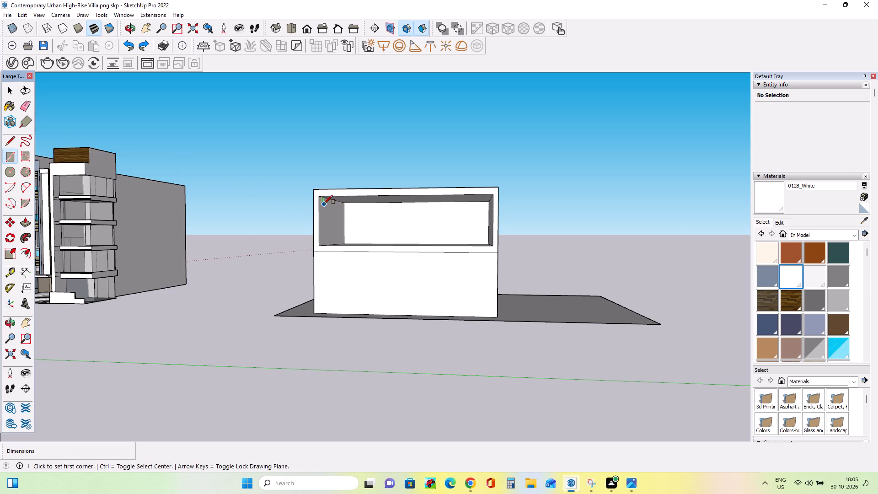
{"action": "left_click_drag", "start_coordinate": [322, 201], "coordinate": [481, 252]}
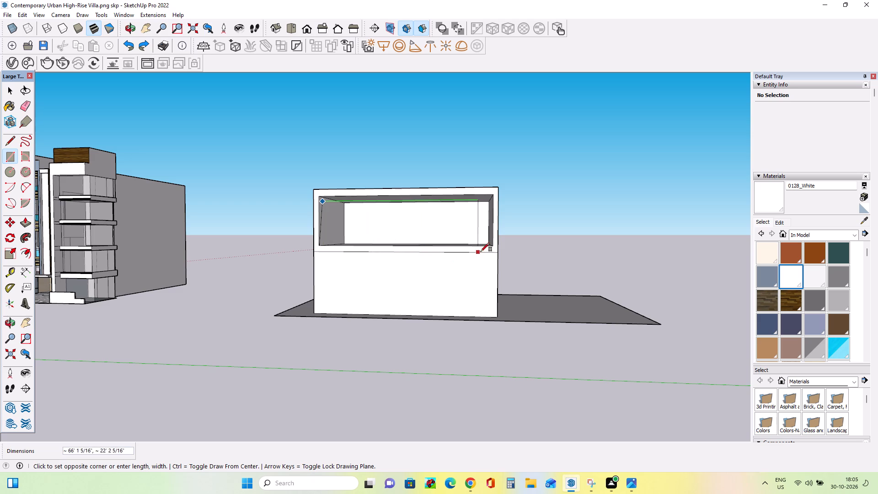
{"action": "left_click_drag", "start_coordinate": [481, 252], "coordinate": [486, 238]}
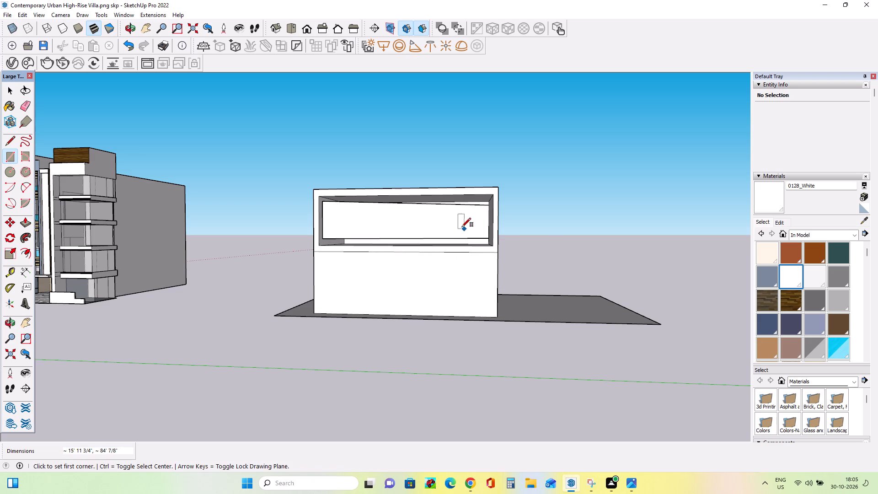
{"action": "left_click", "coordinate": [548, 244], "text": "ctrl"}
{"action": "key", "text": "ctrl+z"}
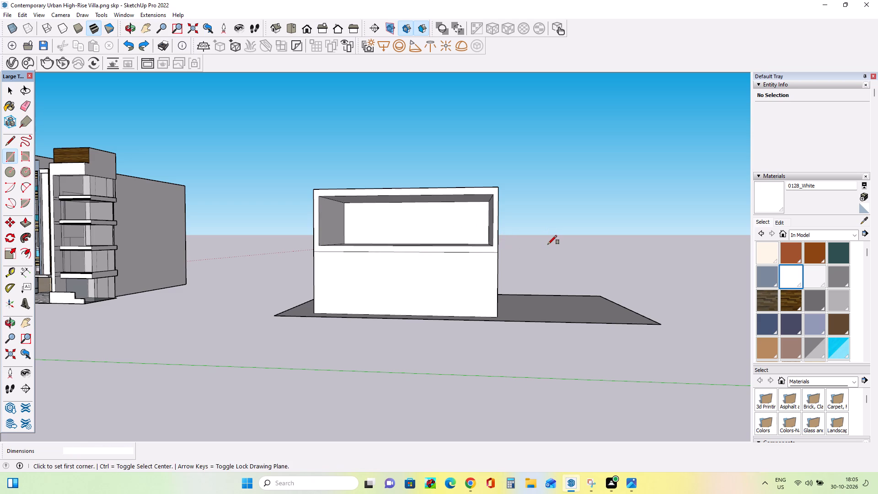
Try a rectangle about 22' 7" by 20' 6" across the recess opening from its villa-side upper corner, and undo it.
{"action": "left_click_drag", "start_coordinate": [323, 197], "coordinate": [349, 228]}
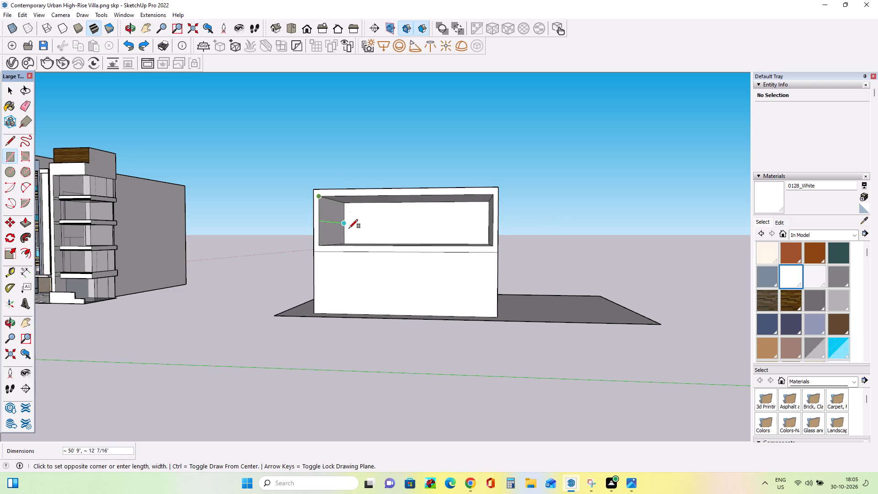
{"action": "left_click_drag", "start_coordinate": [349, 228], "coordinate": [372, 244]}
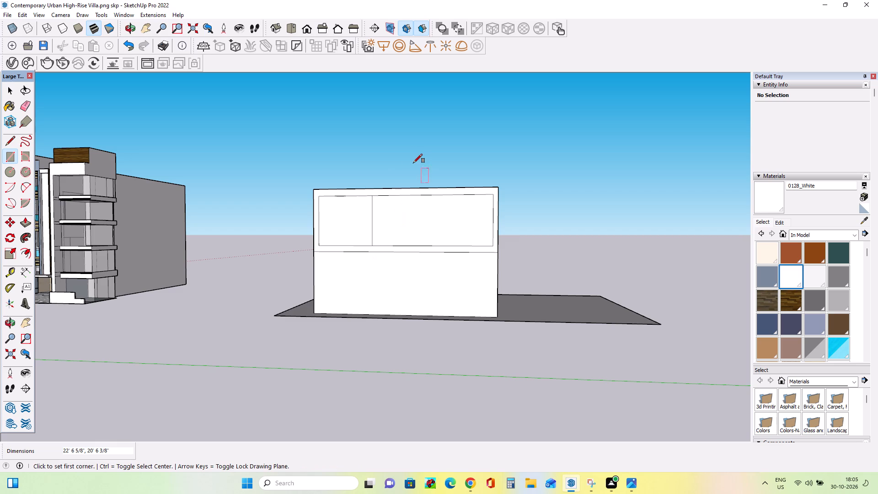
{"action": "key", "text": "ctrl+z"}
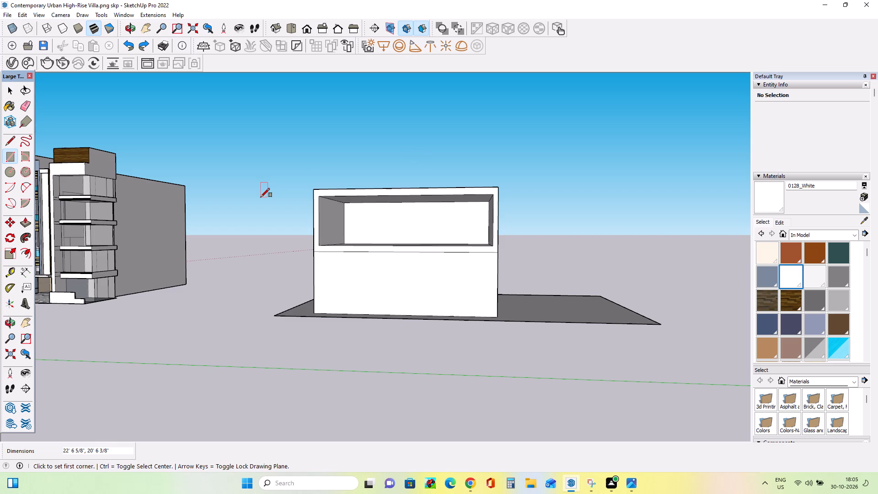
Undo the recess, its inset outline and the line dividing the block's front.
{"action": "key", "text": "ctrl+z"}
{"action": "left_click", "coordinate": [261, 197], "text": "ctrl"}
{"action": "key", "text": "ctrl+z"}
{"action": "left_click", "coordinate": [261, 197], "text": "ctrl"}
{"action": "key", "text": "ctrl+z"}
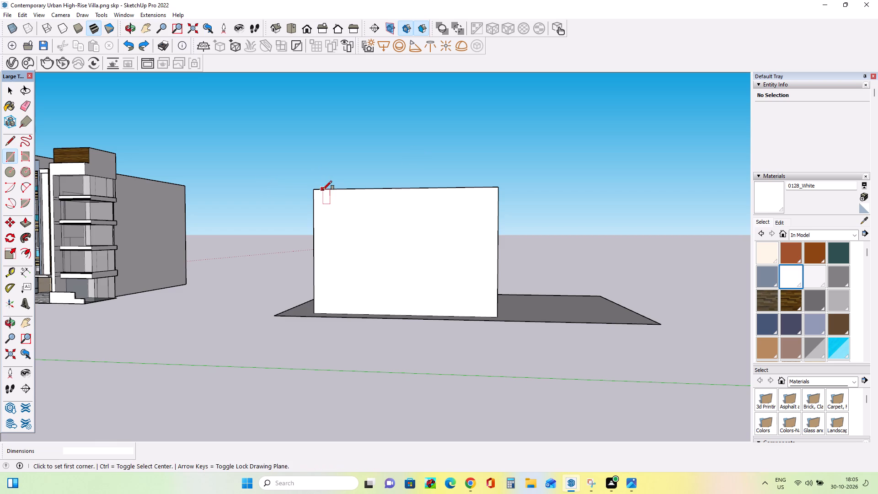
Draw a full-width rectangle about 75' 6" by 25' 11" on the block's front, starting at its upper villa-side corner.
{"action": "left_click_drag", "start_coordinate": [315, 192], "coordinate": [496, 253]}
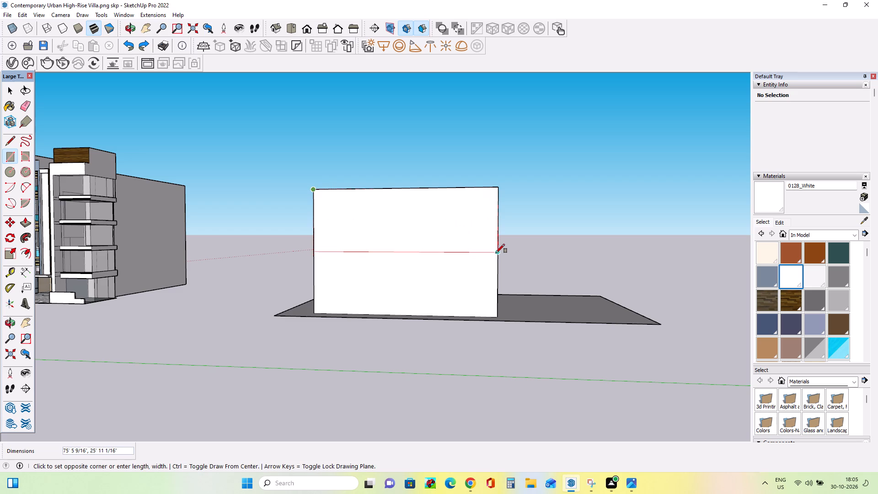
{"action": "left_click_drag", "start_coordinate": [496, 253], "coordinate": [498, 251]}
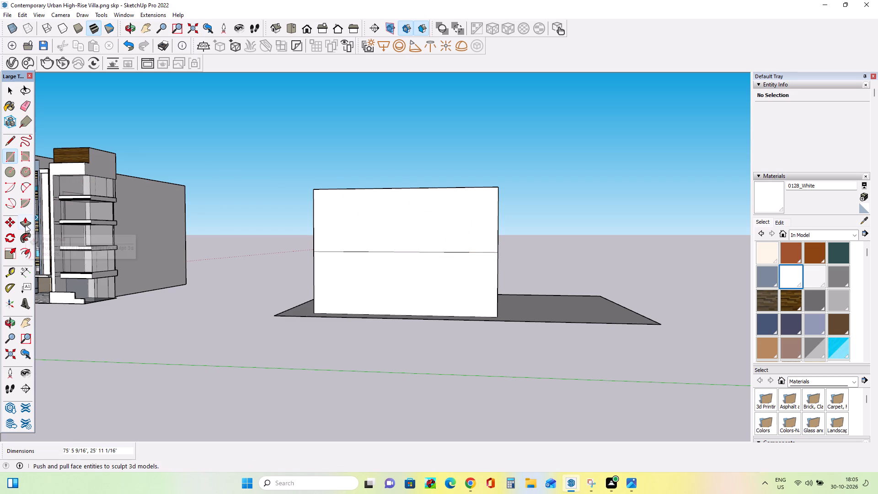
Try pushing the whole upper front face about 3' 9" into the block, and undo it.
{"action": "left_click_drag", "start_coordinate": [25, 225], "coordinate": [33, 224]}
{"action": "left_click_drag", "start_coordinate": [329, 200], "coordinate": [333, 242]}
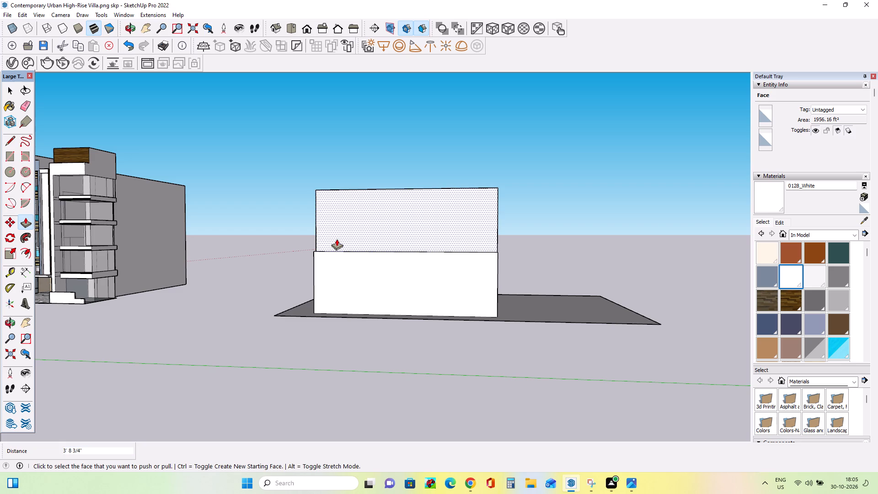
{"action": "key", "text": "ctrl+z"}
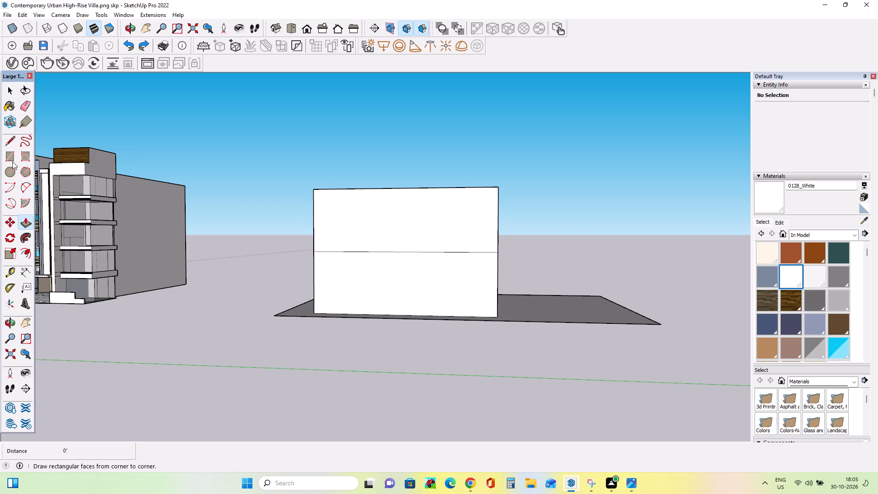
Draw an inset rectangle about 71' 8" by 20' 6" inside the upper front band, leaving a narrow border around it.
{"action": "left_click", "coordinate": [11, 159]}
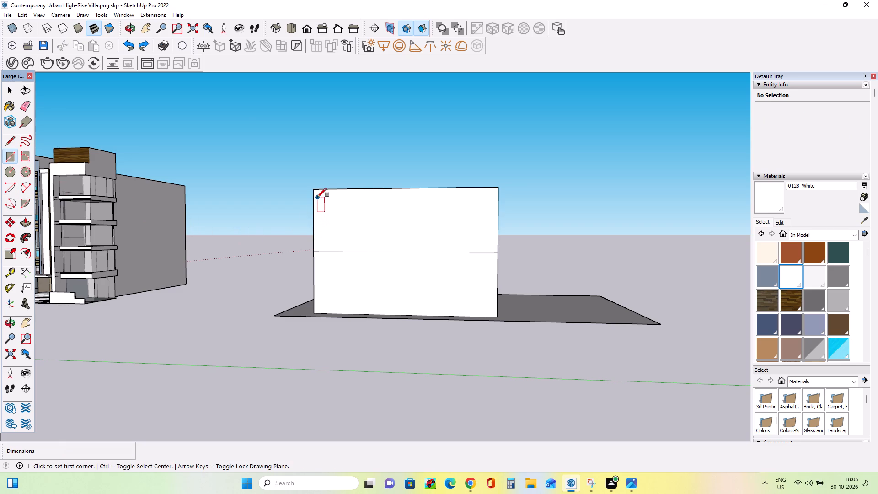
{"action": "left_click_drag", "start_coordinate": [318, 196], "coordinate": [462, 245]}
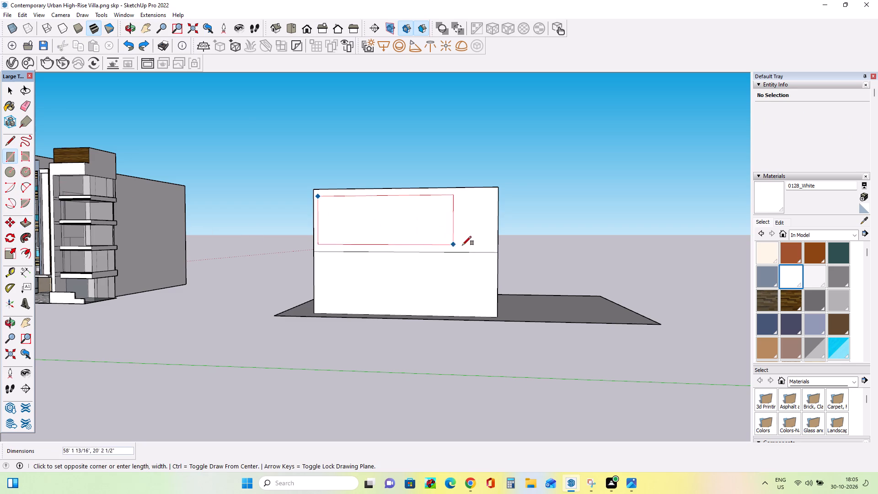
{"action": "left_click_drag", "start_coordinate": [462, 245], "coordinate": [495, 249]}
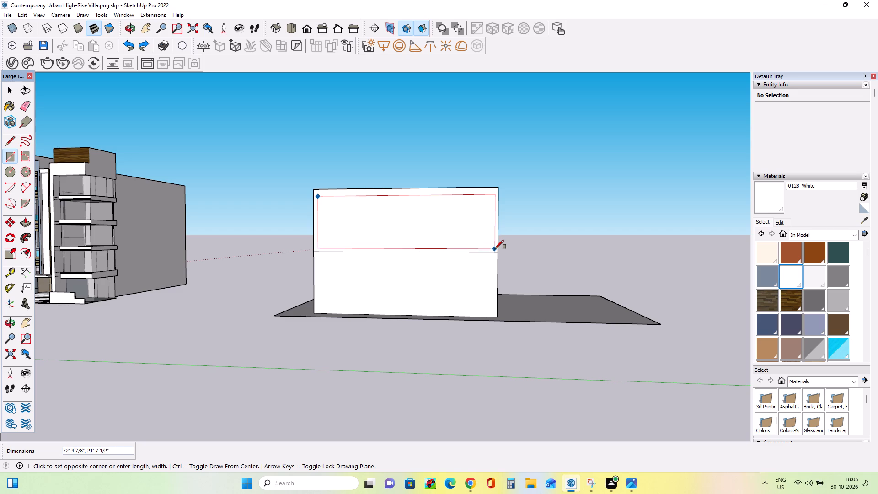
{"action": "left_click_drag", "start_coordinate": [495, 249], "coordinate": [493, 246]}
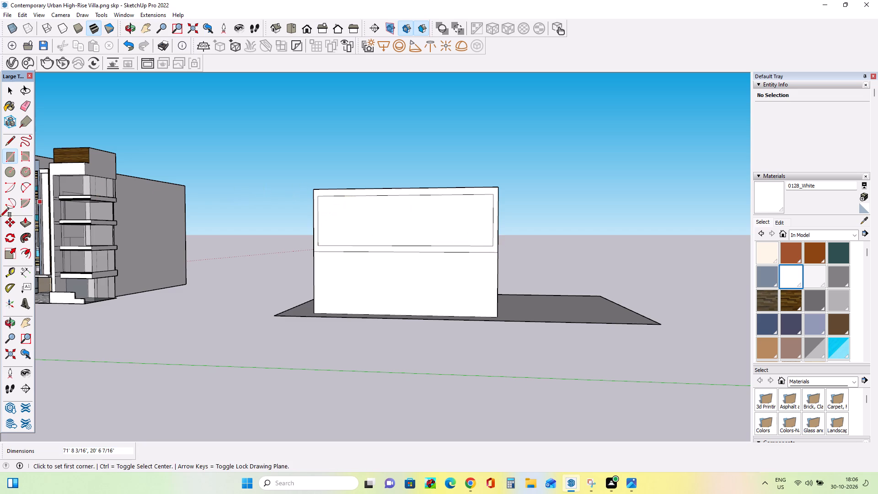
Push the inset rectangle about 50' 9" into the block to form a deep recess.
{"action": "left_click", "coordinate": [31, 221]}
{"action": "left_click_drag", "start_coordinate": [326, 209], "coordinate": [327, 209]}
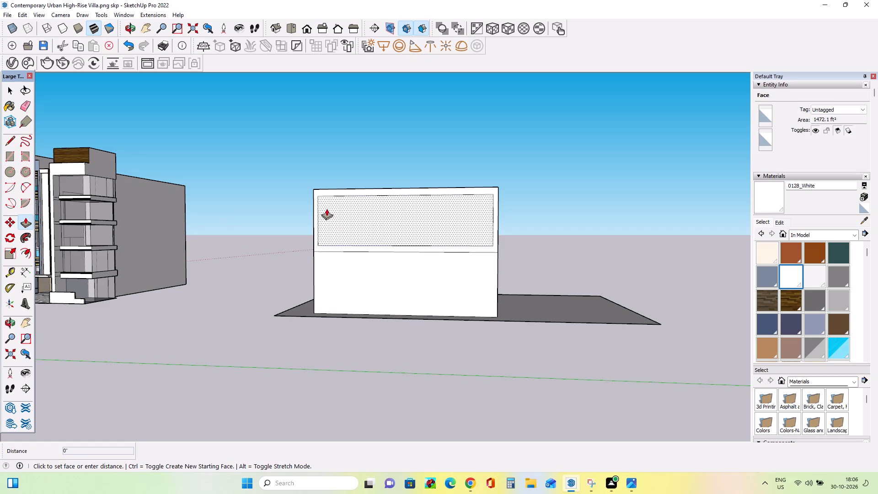
{"action": "left_click_drag", "start_coordinate": [327, 209], "coordinate": [396, 242]}
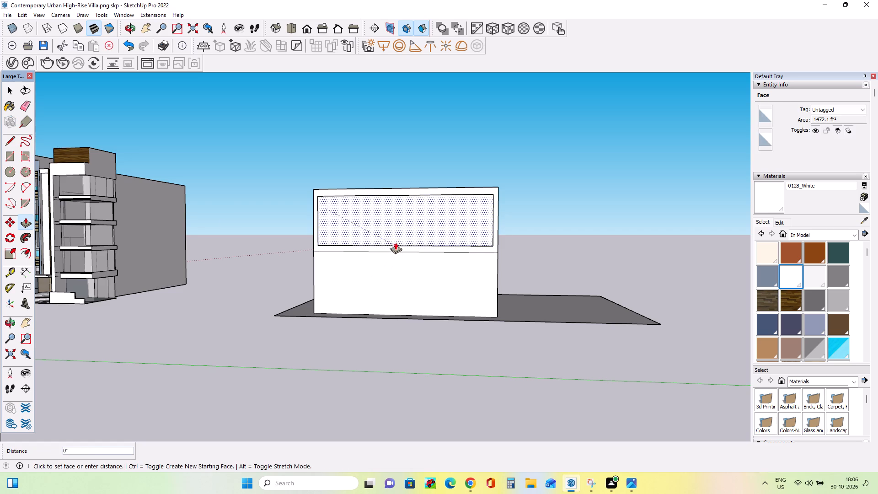
{"action": "left_click_drag", "start_coordinate": [396, 242], "coordinate": [385, 237]}
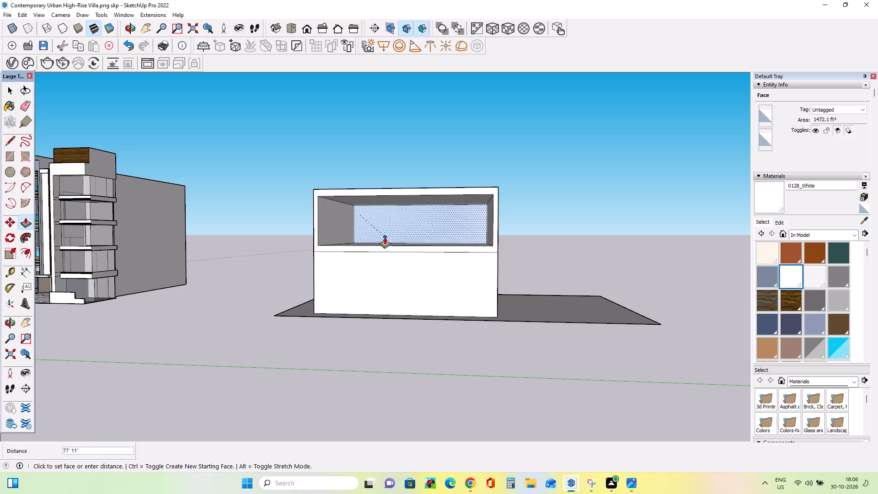
{"action": "left_click_drag", "start_coordinate": [385, 237], "coordinate": [359, 257]}
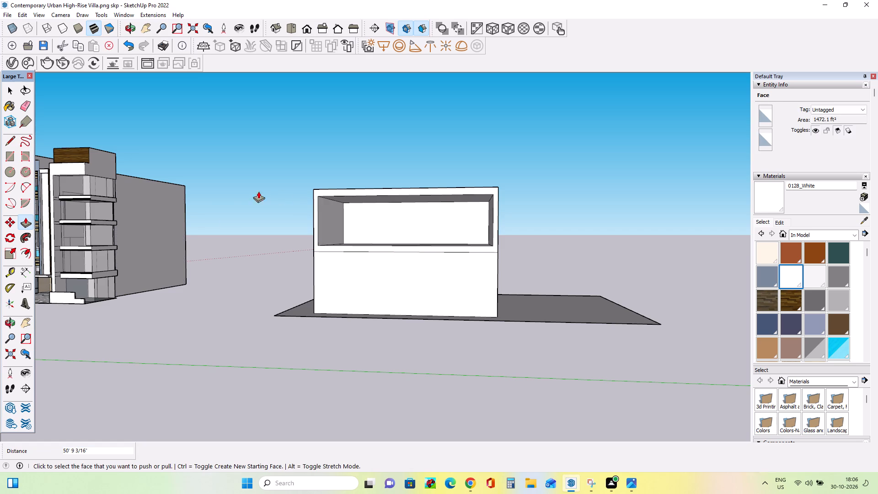
Draw five adjoining full-height strips across the recess opening from its villa-side edge, each about 4' 5" to 6' wide.
{"action": "left_click", "coordinate": [9, 149]}
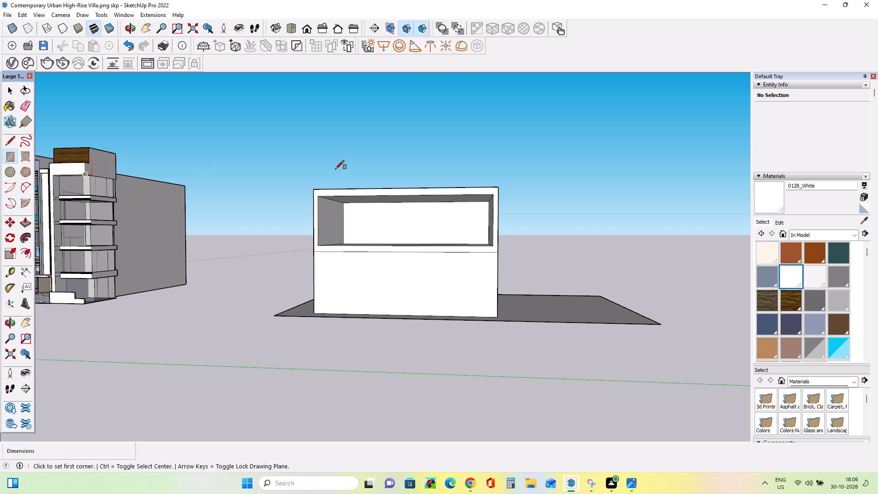
{"action": "left_click_drag", "start_coordinate": [320, 196], "coordinate": [338, 245]}
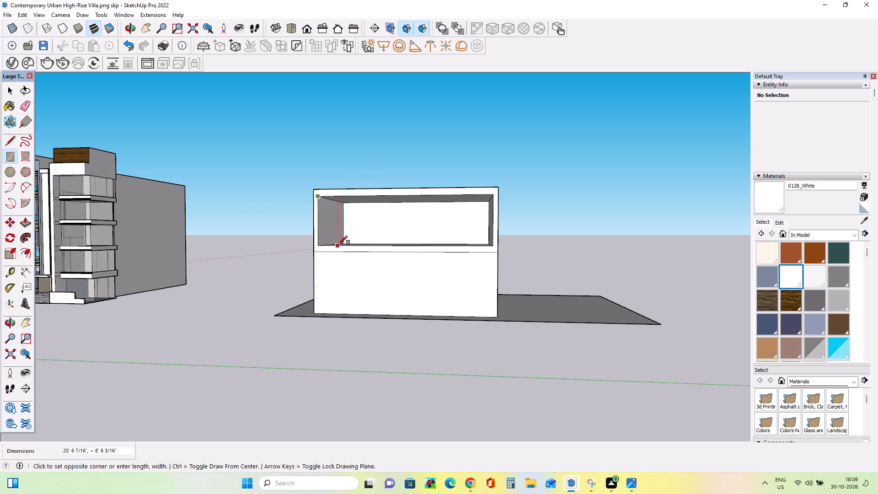
{"action": "left_click_drag", "start_coordinate": [338, 245], "coordinate": [344, 245]}
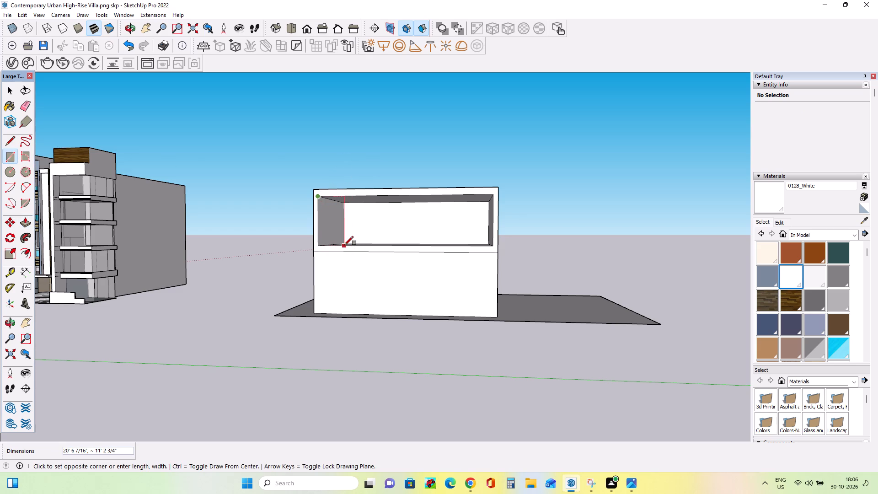
{"action": "left_click_drag", "start_coordinate": [344, 245], "coordinate": [332, 245]}
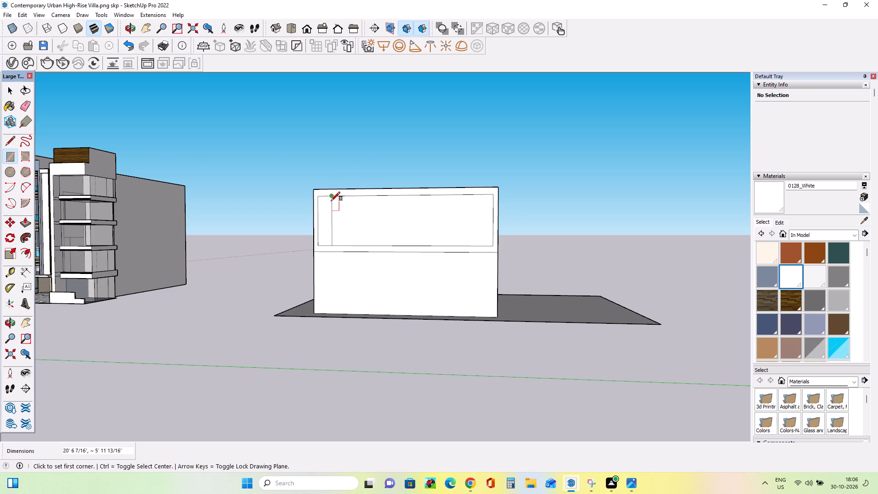
{"action": "left_click_drag", "start_coordinate": [331, 201], "coordinate": [349, 246]}
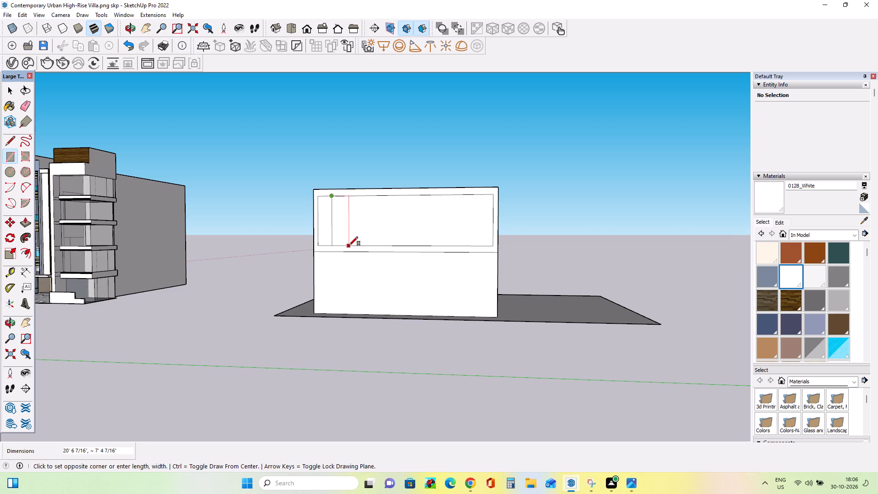
{"action": "left_click_drag", "start_coordinate": [349, 246], "coordinate": [344, 246]}
{"action": "left_click_drag", "start_coordinate": [344, 199], "coordinate": [354, 246]}
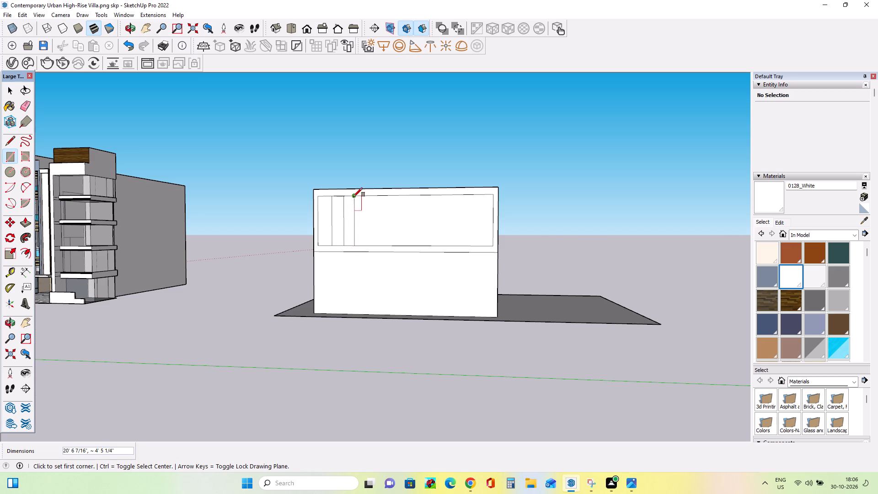
{"action": "left_click_drag", "start_coordinate": [353, 197], "coordinate": [367, 244]}
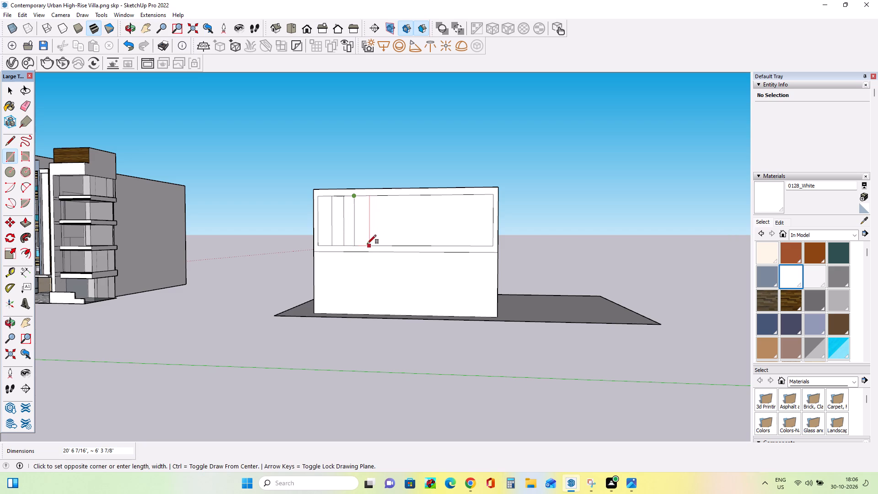
{"action": "left_click_drag", "start_coordinate": [367, 244], "coordinate": [367, 244]}
{"action": "left_click_drag", "start_coordinate": [367, 195], "coordinate": [386, 244]}
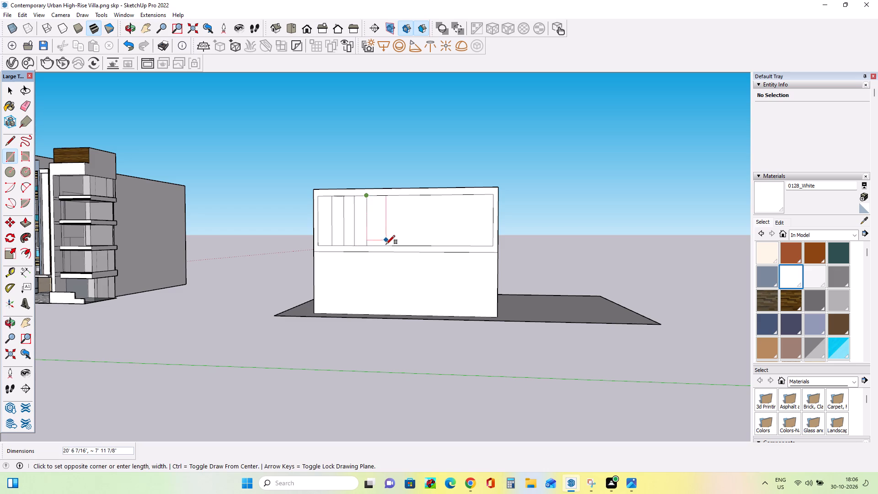
{"action": "left_click_drag", "start_coordinate": [386, 244], "coordinate": [377, 245]}
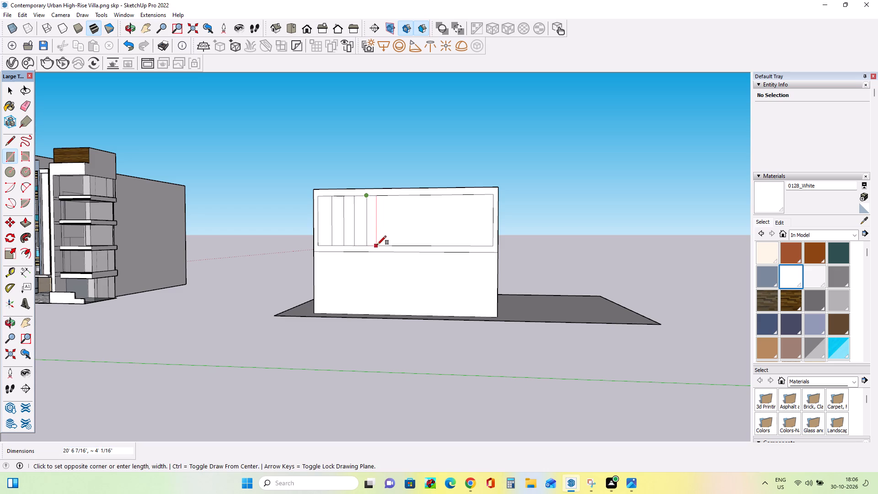
{"action": "left_click_drag", "start_coordinate": [377, 245], "coordinate": [379, 245]}
{"action": "left_click_drag", "start_coordinate": [379, 245], "coordinate": [380, 245]}
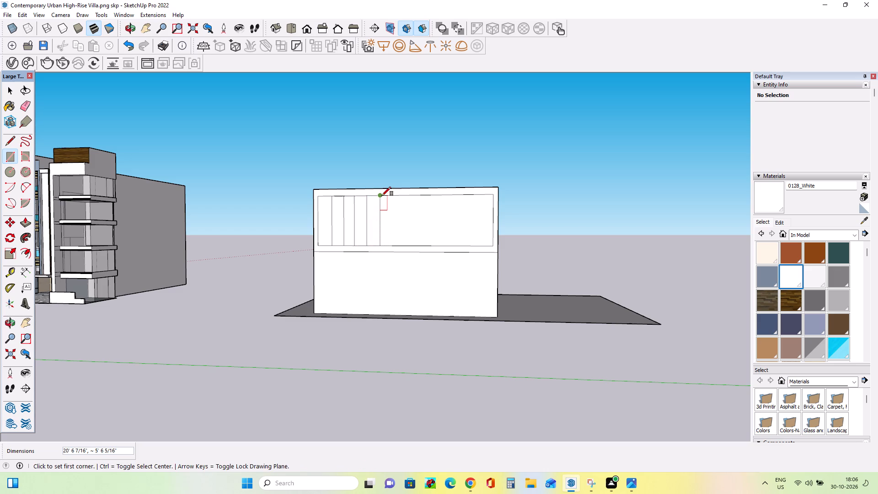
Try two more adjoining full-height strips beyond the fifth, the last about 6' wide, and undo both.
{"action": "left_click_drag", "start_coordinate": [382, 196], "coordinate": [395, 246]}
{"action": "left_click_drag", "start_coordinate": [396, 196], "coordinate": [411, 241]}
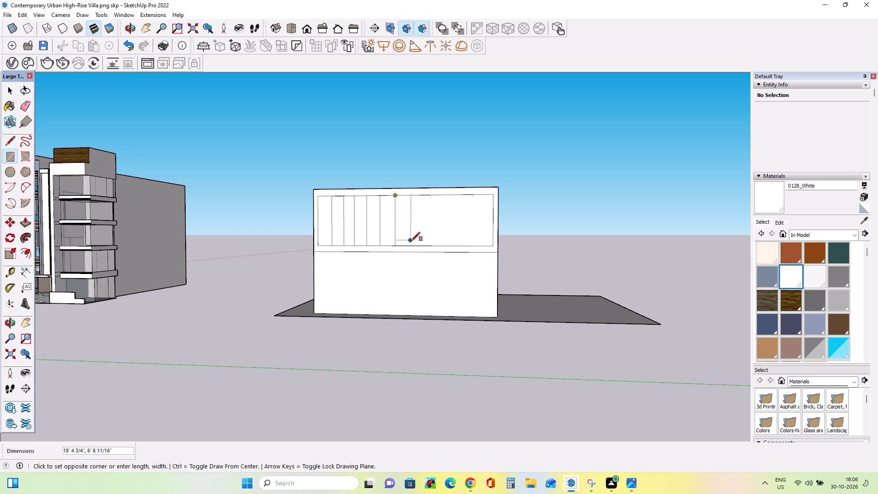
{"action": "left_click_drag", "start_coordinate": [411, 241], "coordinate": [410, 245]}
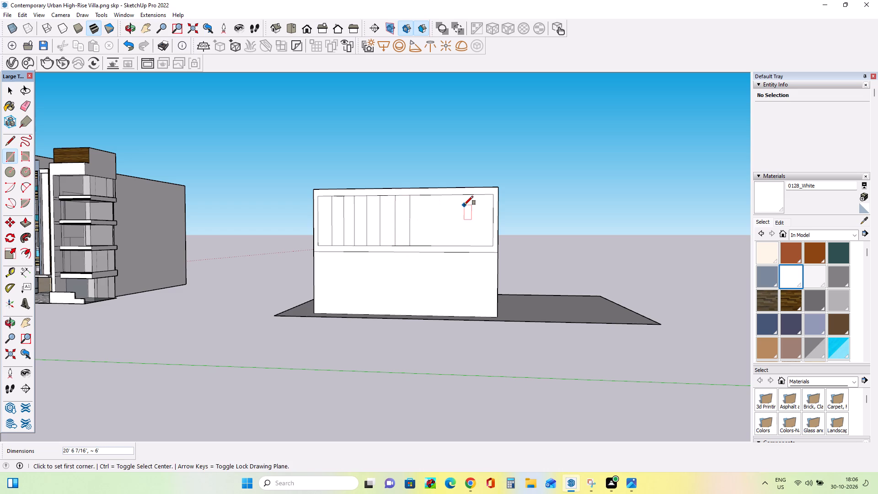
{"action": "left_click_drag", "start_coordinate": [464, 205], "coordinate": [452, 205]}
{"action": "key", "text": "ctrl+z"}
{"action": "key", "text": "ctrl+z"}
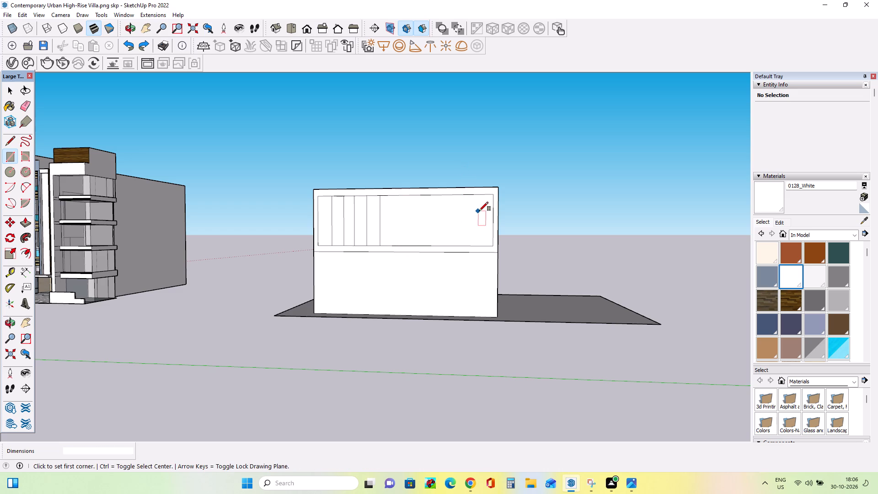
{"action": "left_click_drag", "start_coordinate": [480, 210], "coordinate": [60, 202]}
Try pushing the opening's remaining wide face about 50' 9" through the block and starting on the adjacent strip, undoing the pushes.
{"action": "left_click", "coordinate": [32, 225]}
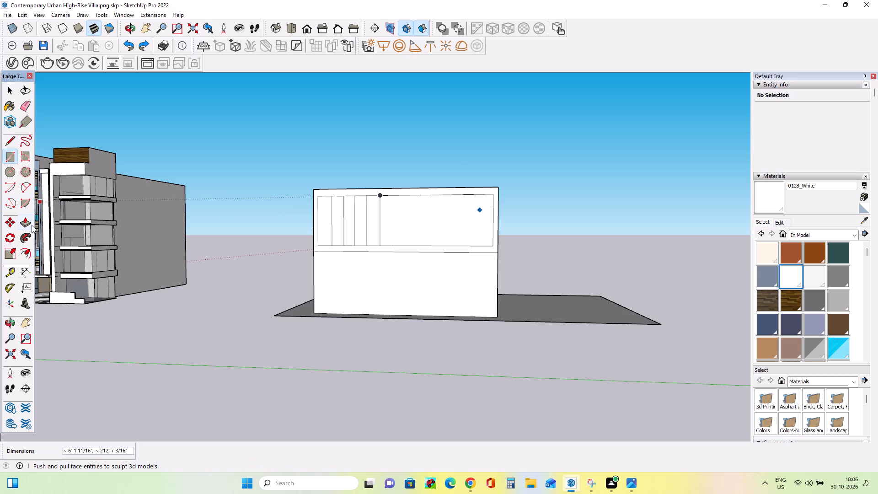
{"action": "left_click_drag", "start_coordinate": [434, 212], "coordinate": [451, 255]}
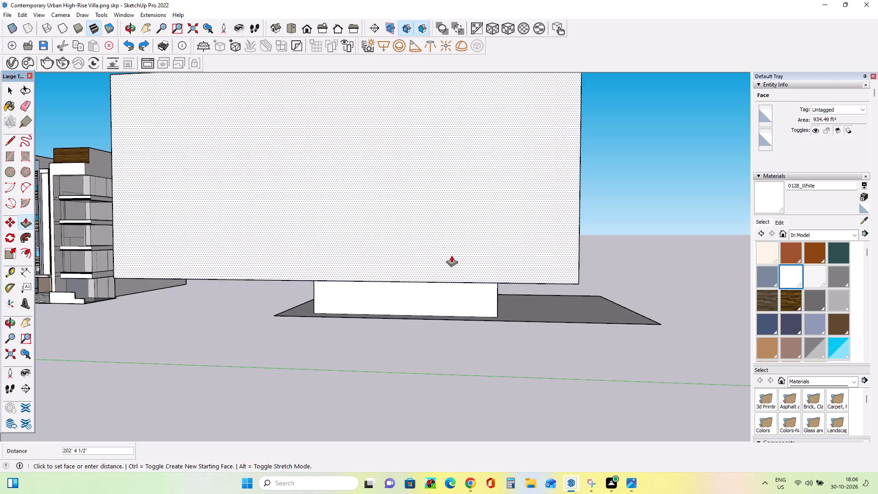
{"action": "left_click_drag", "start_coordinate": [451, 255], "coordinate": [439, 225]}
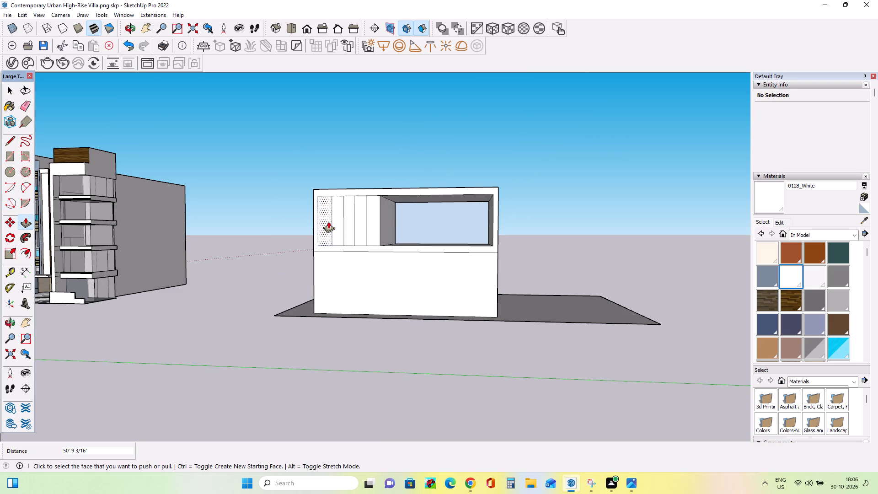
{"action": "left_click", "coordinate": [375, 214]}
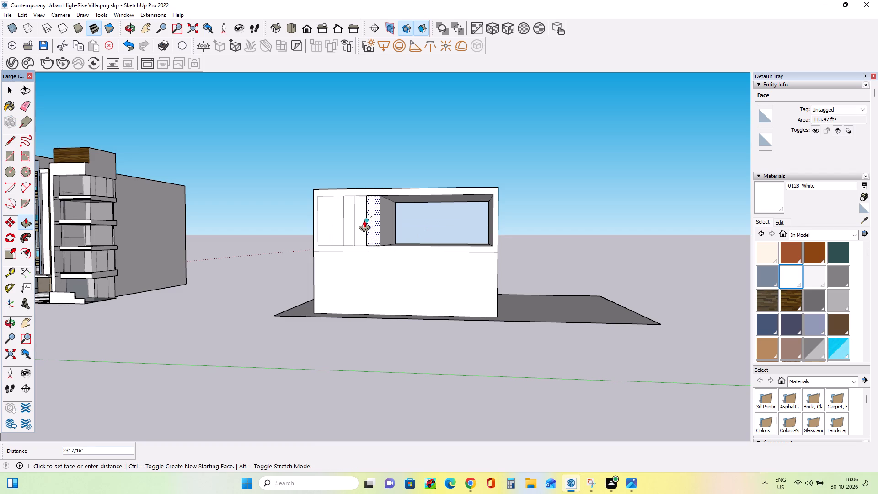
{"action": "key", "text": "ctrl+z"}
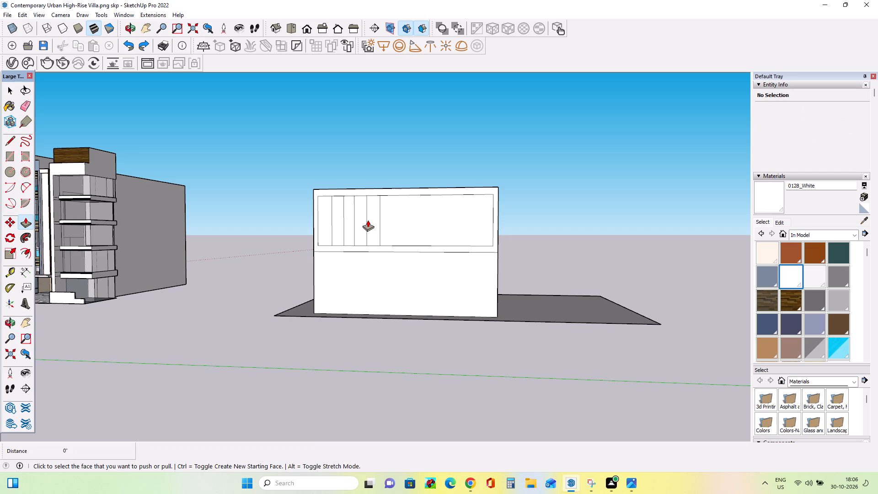
Push the opening's remaining wide face, beyond the five strips, deep into the block to form a recess.
{"action": "left_click_drag", "start_coordinate": [418, 224], "coordinate": [433, 214]}
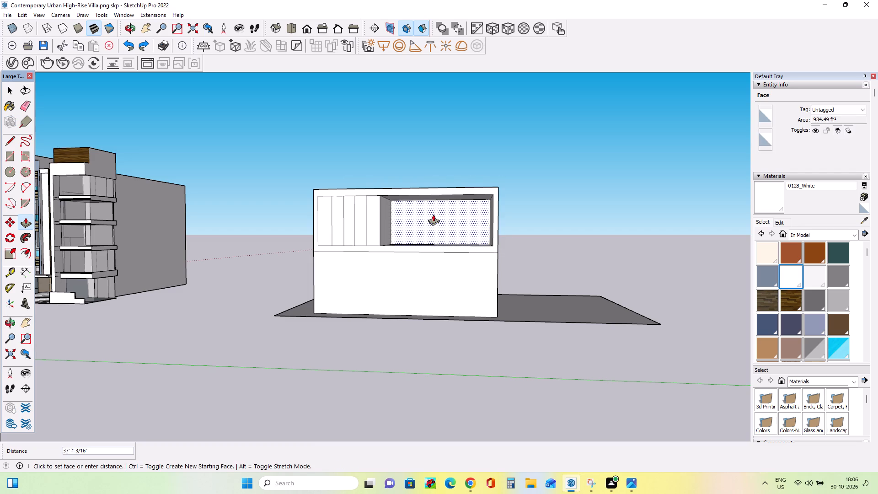
{"action": "left_click_drag", "start_coordinate": [433, 214], "coordinate": [440, 228]}
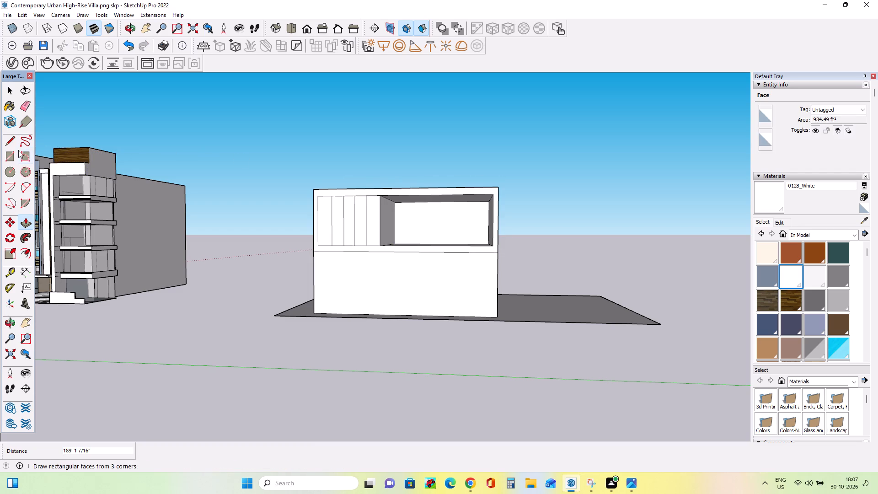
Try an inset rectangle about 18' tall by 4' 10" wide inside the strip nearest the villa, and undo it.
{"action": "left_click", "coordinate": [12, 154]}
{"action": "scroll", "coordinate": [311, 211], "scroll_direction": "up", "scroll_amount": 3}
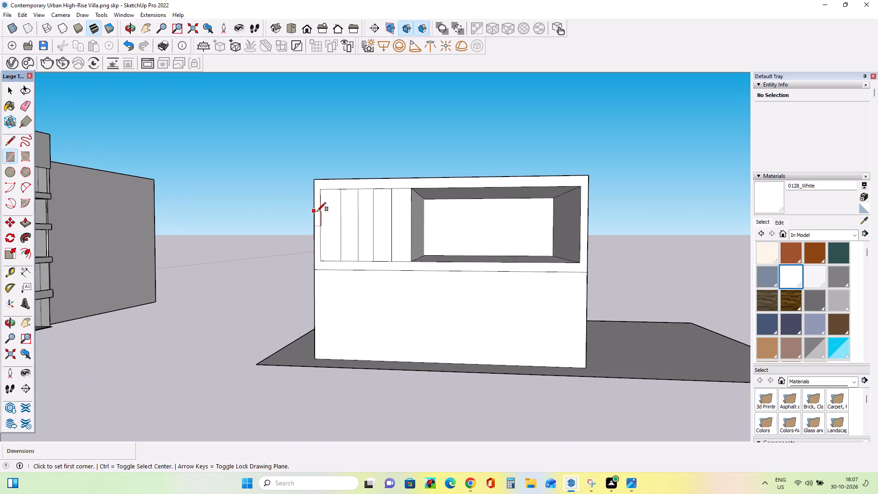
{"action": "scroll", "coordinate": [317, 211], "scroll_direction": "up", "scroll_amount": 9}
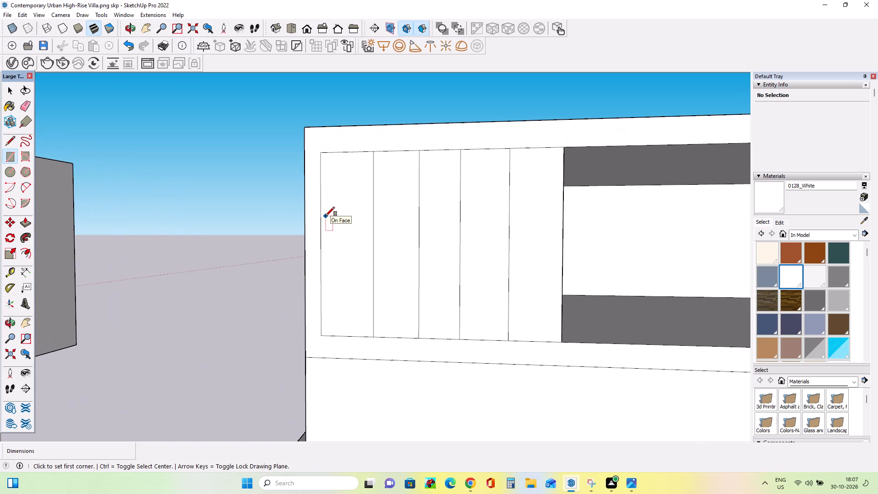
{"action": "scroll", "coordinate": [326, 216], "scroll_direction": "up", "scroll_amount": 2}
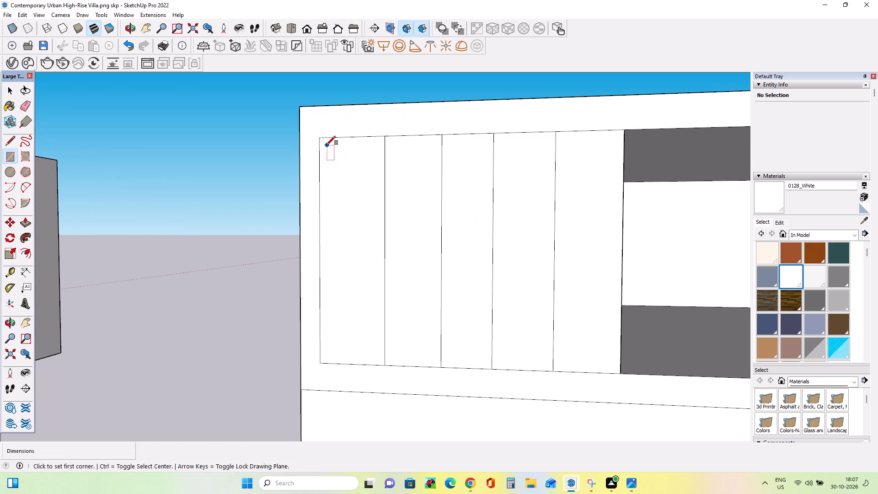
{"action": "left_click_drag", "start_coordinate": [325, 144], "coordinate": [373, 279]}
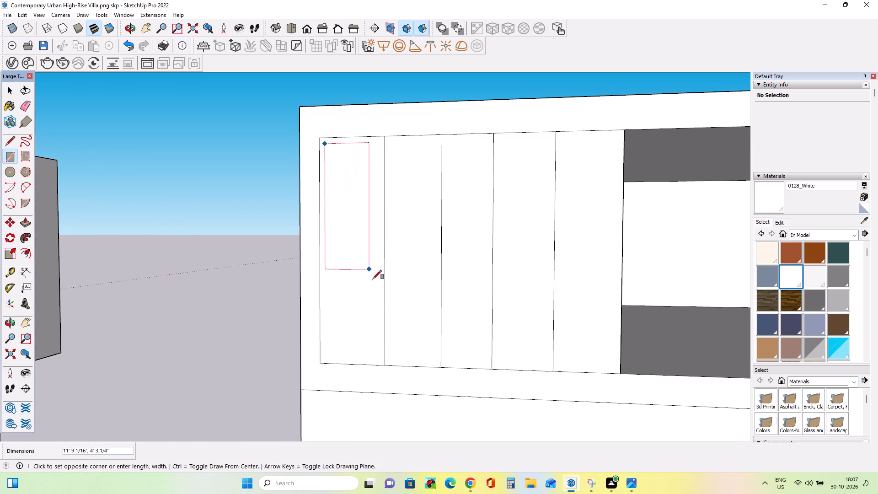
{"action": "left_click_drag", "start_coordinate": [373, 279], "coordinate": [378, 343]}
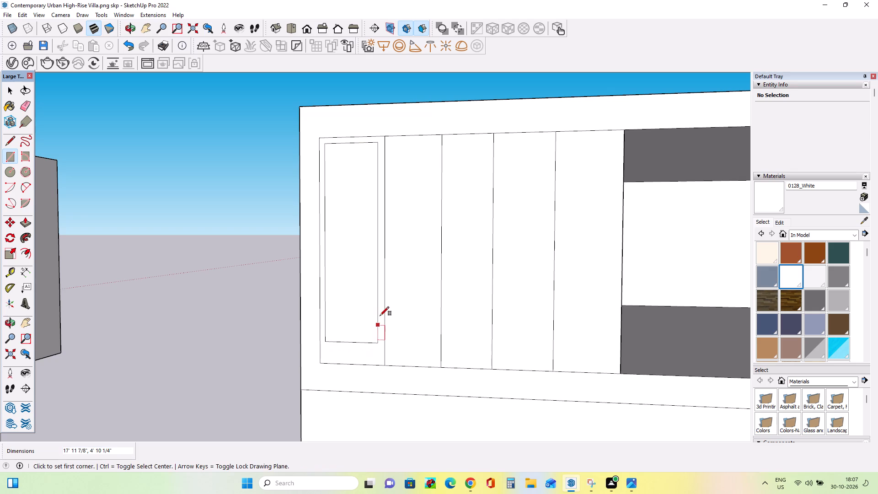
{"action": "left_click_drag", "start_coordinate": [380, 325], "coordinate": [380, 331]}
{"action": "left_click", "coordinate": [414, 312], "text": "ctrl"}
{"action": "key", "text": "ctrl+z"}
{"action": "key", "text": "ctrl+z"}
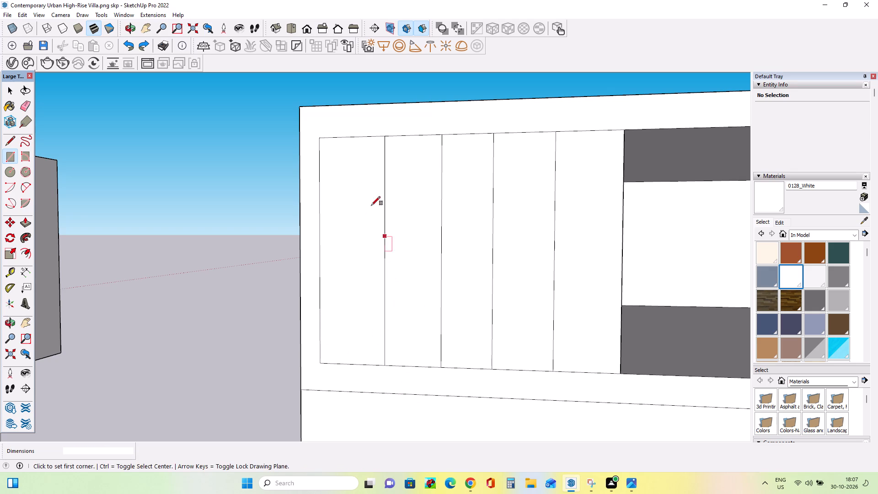
Draw an inset rectangle inside each of the five strips, about 18' 7" to 19' tall and 3' 1" to 4' 11" wide.
{"action": "left_click_drag", "start_coordinate": [325, 148], "coordinate": [355, 279]}
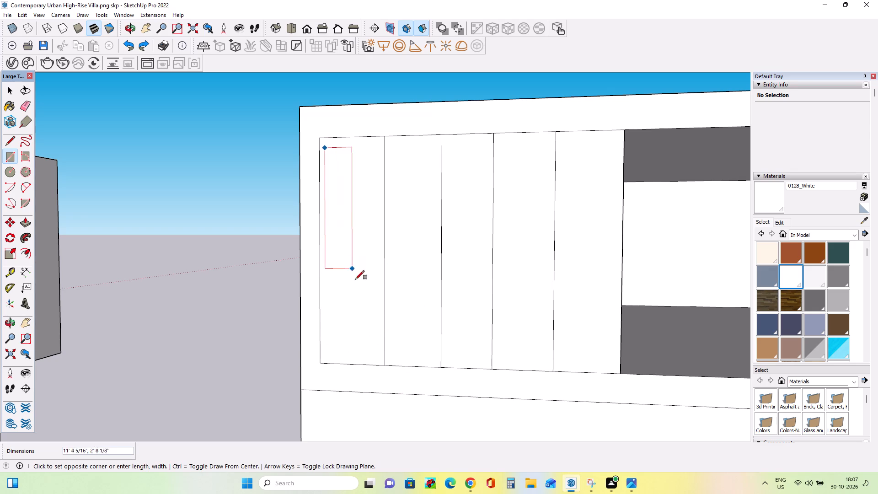
{"action": "left_click_drag", "start_coordinate": [355, 279], "coordinate": [376, 358]}
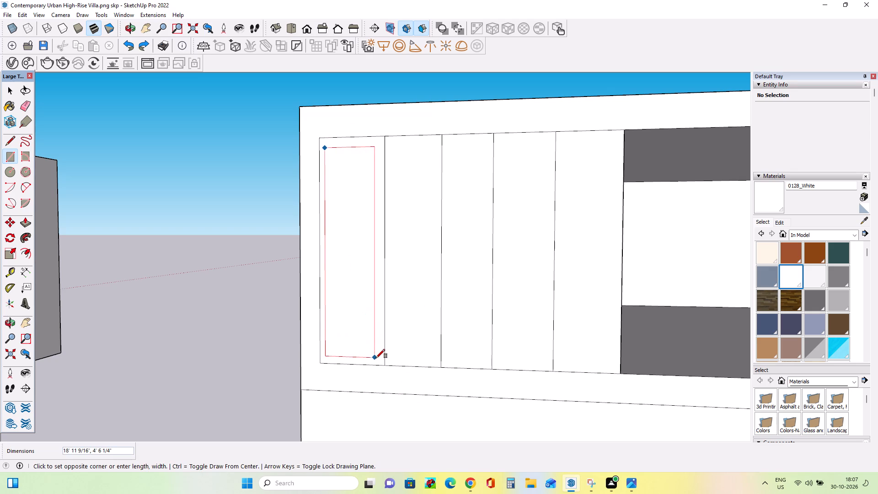
{"action": "left_click_drag", "start_coordinate": [376, 358], "coordinate": [379, 358]}
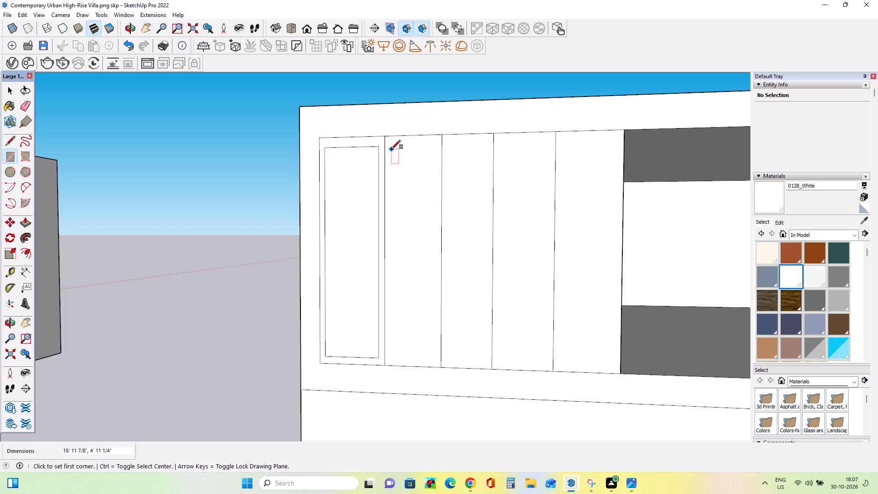
{"action": "left_click_drag", "start_coordinate": [391, 149], "coordinate": [431, 326]}
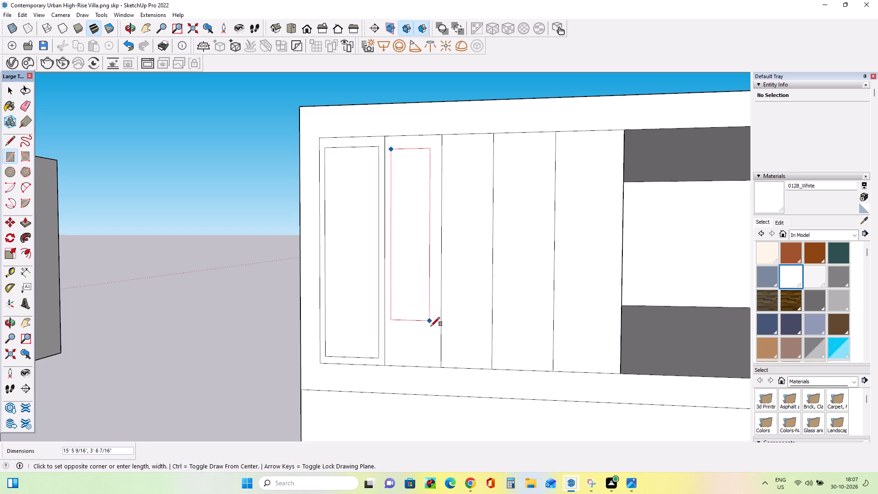
{"action": "left_click_drag", "start_coordinate": [431, 326], "coordinate": [433, 359]}
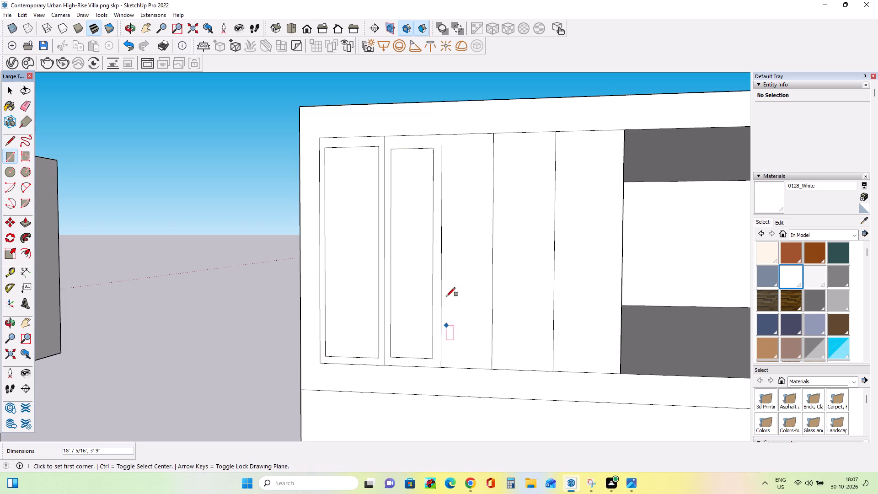
{"action": "left_click_drag", "start_coordinate": [448, 146], "coordinate": [475, 226]}
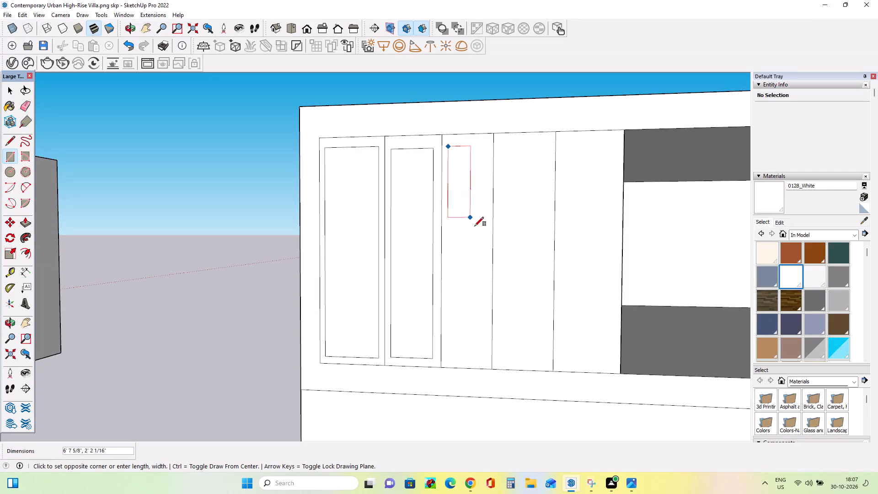
{"action": "left_click_drag", "start_coordinate": [475, 226], "coordinate": [483, 357]}
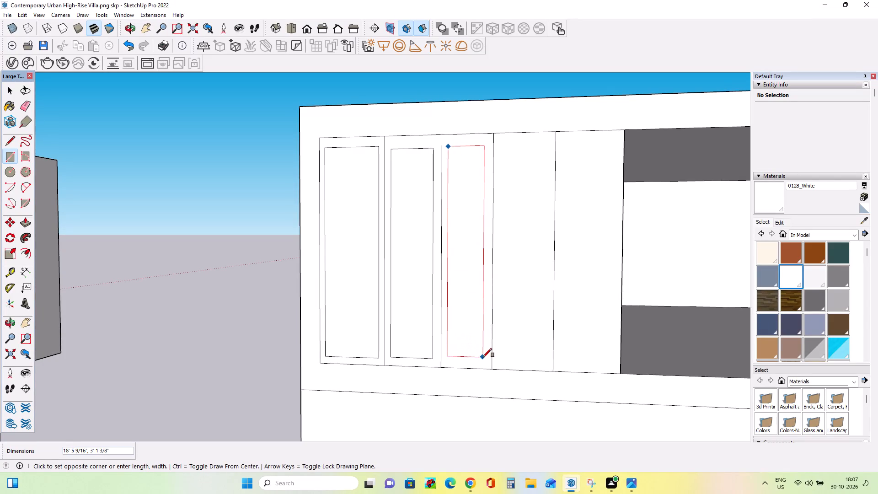
{"action": "left_click_drag", "start_coordinate": [483, 357], "coordinate": [483, 359]}
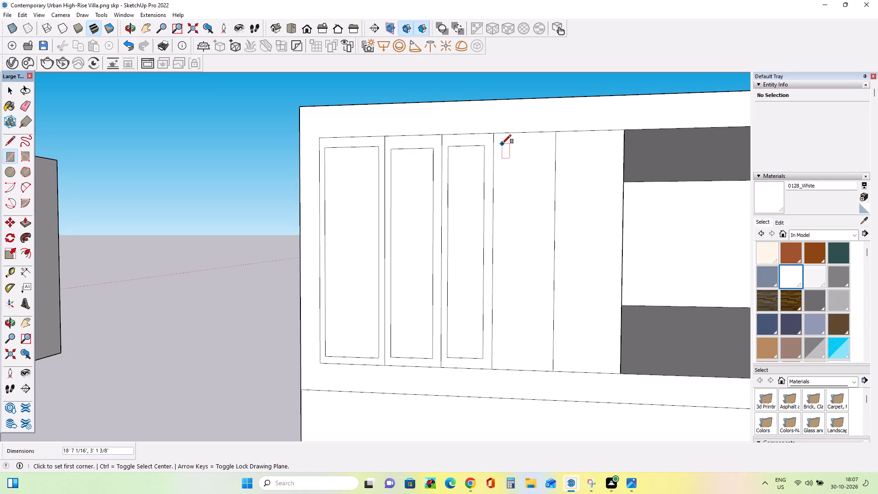
{"action": "left_click_drag", "start_coordinate": [502, 144], "coordinate": [541, 334]}
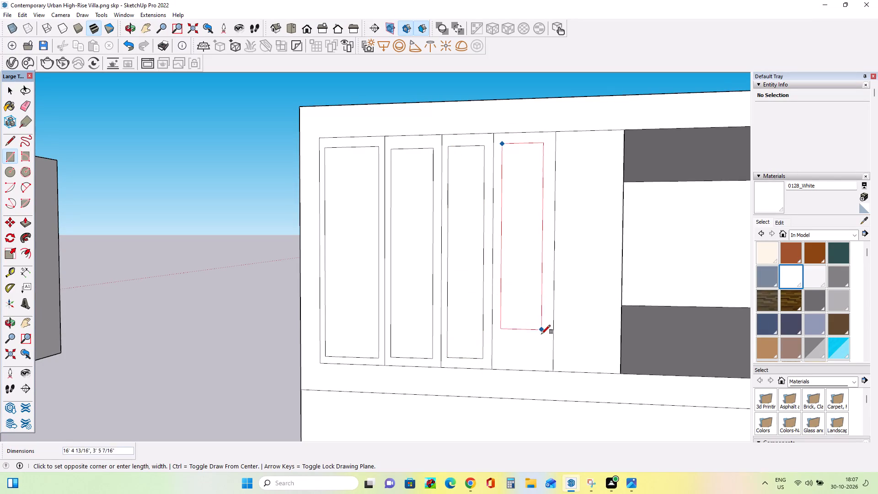
{"action": "left_click_drag", "start_coordinate": [541, 334], "coordinate": [541, 363]}
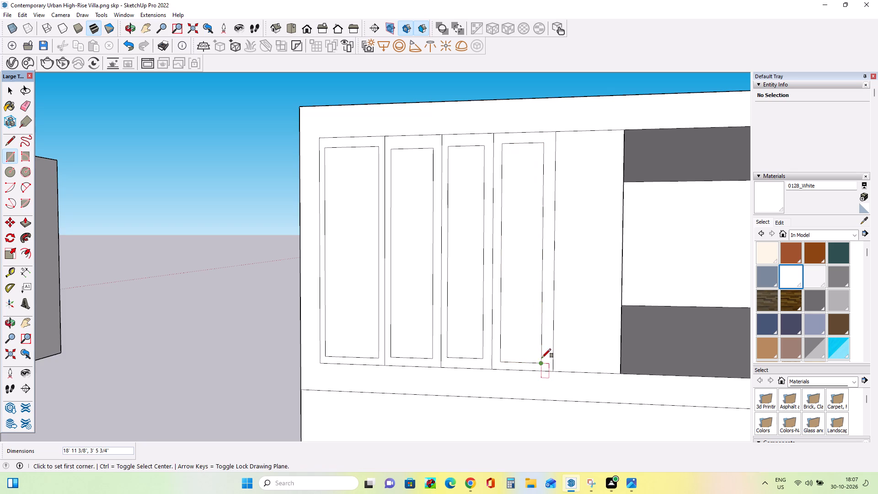
{"action": "left_click_drag", "start_coordinate": [562, 145], "coordinate": [588, 205]}
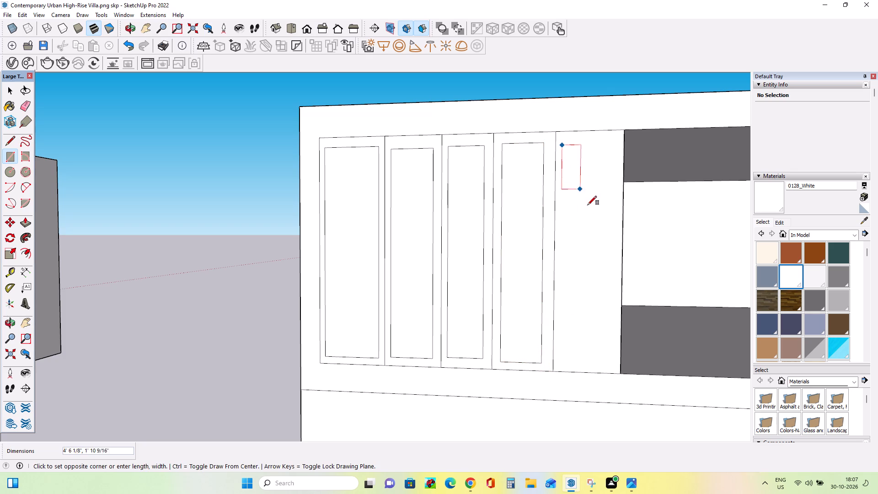
{"action": "left_click_drag", "start_coordinate": [588, 205], "coordinate": [606, 355]}
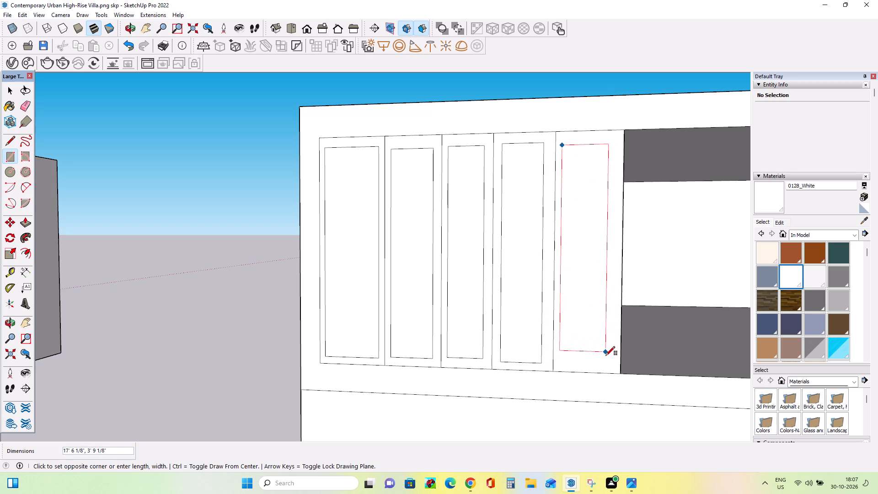
{"action": "left_click_drag", "start_coordinate": [606, 355], "coordinate": [606, 364]}
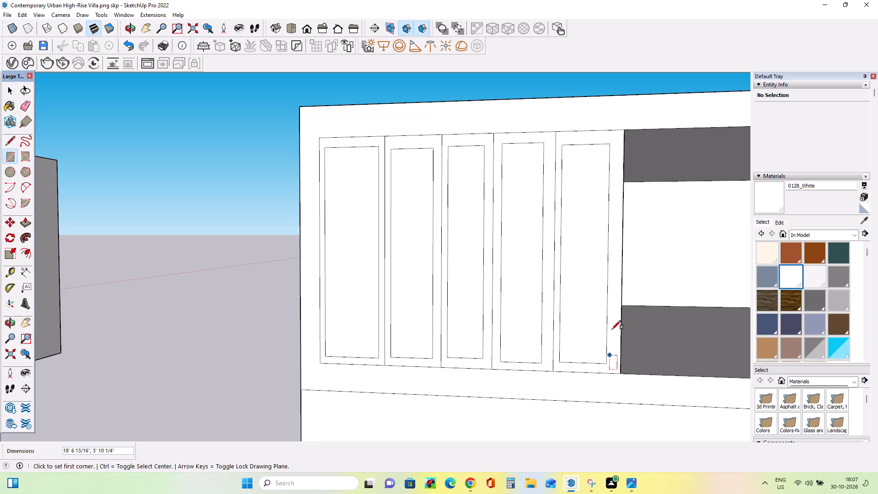
Examine the block's framed strips and deep recess beside the villa from several angles.
{"action": "scroll", "coordinate": [569, 164], "scroll_direction": "down", "scroll_amount": 9}
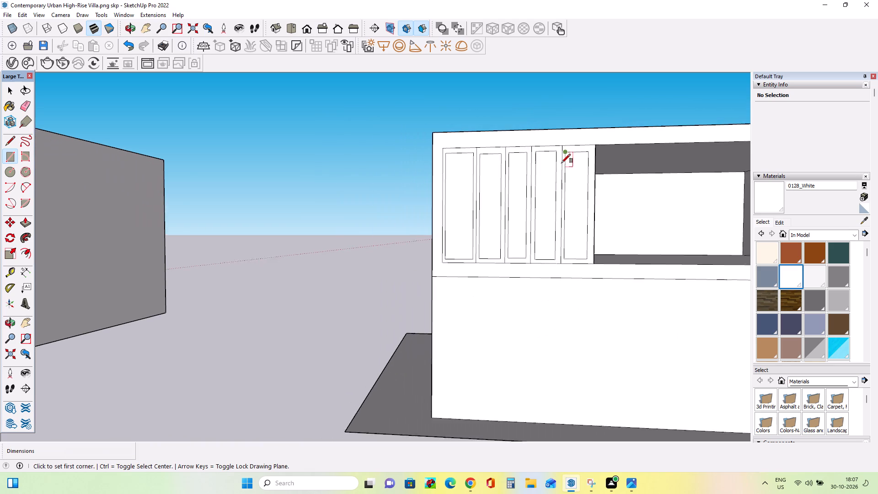
{"action": "middle_click_drag", "start_coordinate": [699, 367], "coordinate": [690, 370]}
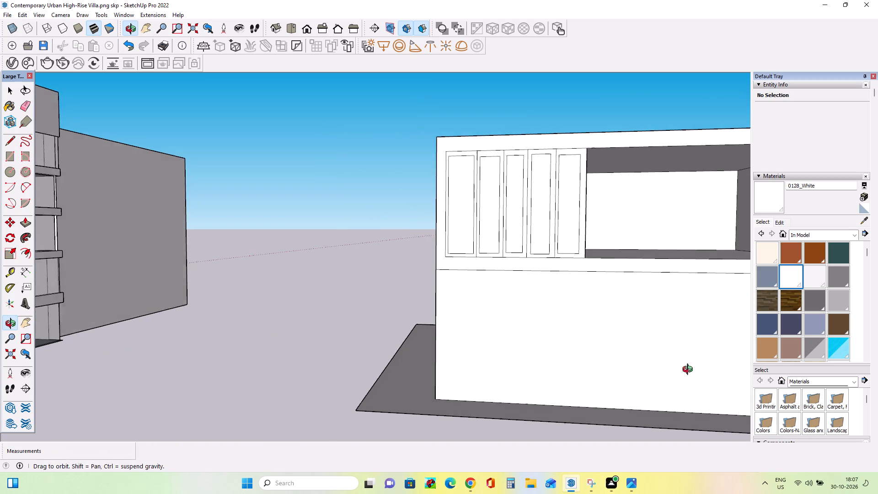
{"action": "middle_click_drag", "start_coordinate": [690, 370], "coordinate": [198, 320]}
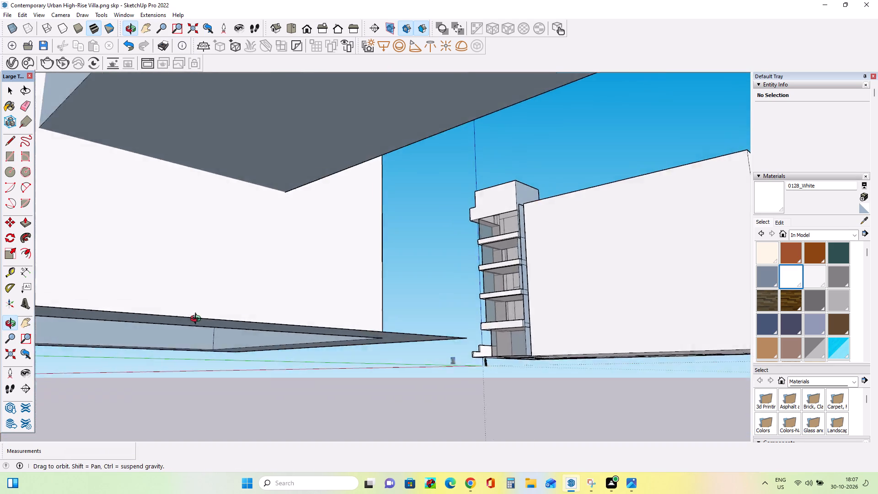
{"action": "middle_click_drag", "start_coordinate": [198, 320], "coordinate": [595, 403]}
{"action": "scroll", "coordinate": [232, 334], "scroll_direction": "down", "scroll_amount": 1}
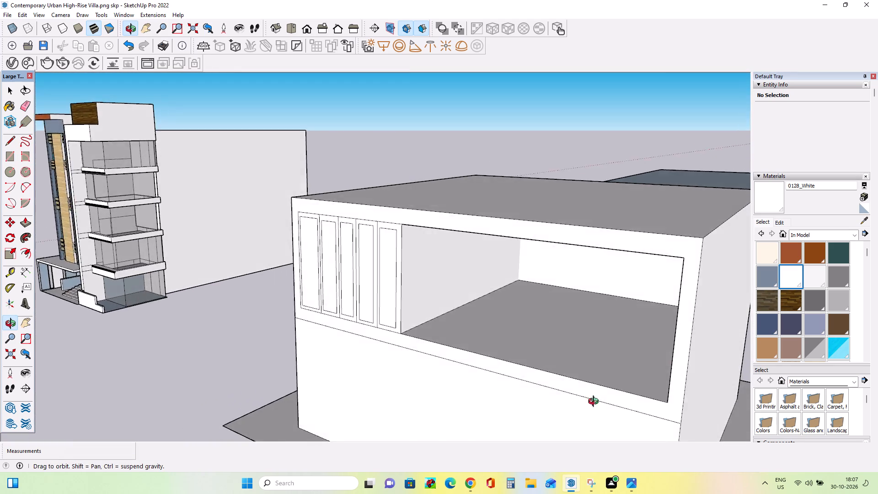
{"action": "middle_click_drag", "start_coordinate": [595, 403], "coordinate": [706, 338]}
{"action": "scroll", "coordinate": [672, 285], "scroll_direction": "down", "scroll_amount": 9}
{"action": "middle_click_drag", "start_coordinate": [627, 249], "coordinate": [553, 245]}
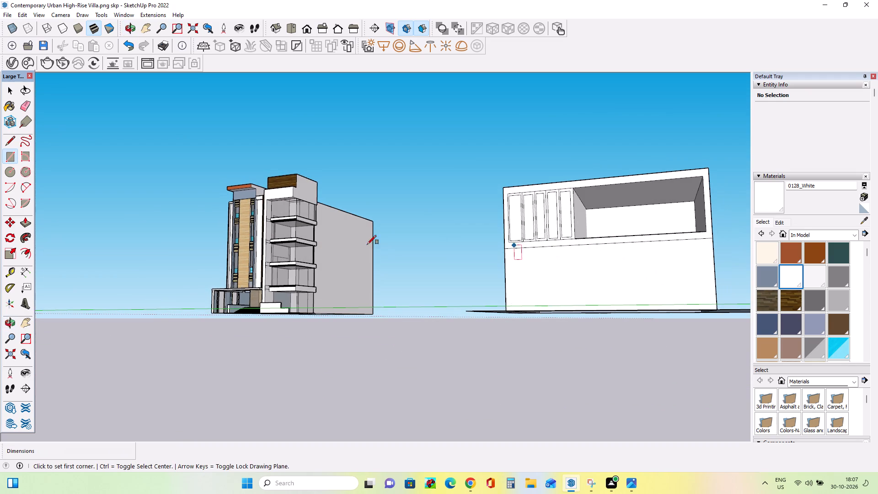
{"action": "left_click", "coordinate": [35, 315]}
{"action": "left_click", "coordinate": [32, 322]}
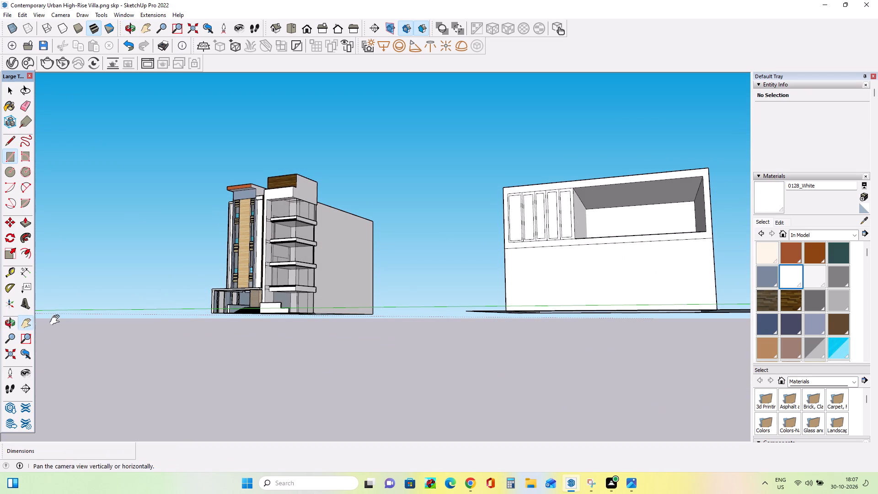
{"action": "left_click_drag", "start_coordinate": [474, 254], "coordinate": [496, 304]}
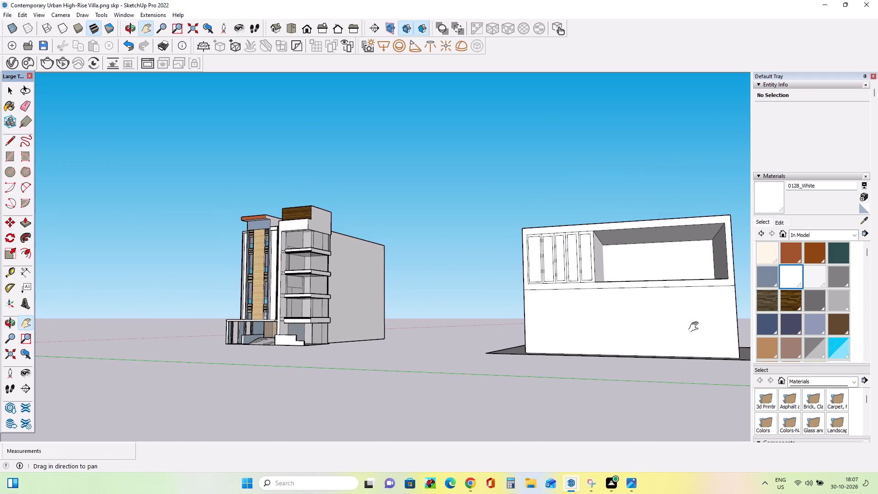
{"action": "left_click_drag", "start_coordinate": [692, 328], "coordinate": [763, 362]}
{"action": "left_click_drag", "start_coordinate": [684, 348], "coordinate": [574, 328]}
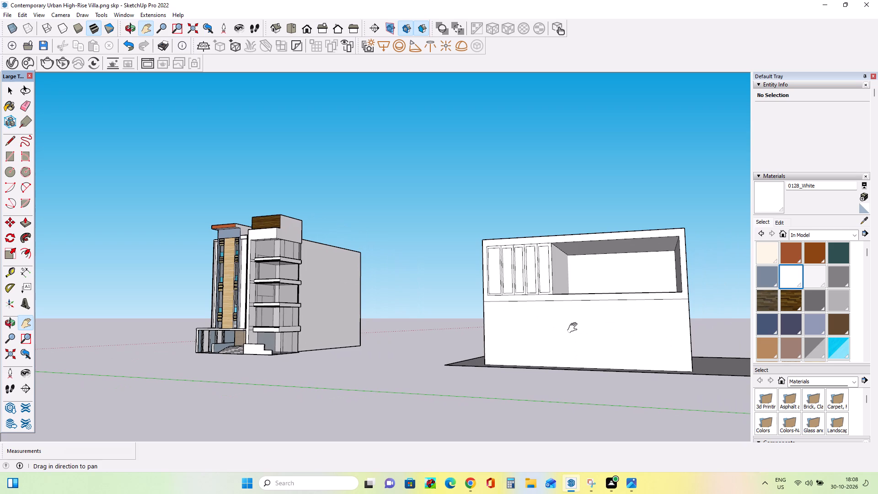
{"action": "middle_click_drag", "start_coordinate": [574, 328], "coordinate": [617, 326]}
{"action": "left_click_drag", "start_coordinate": [594, 322], "coordinate": [617, 326]}
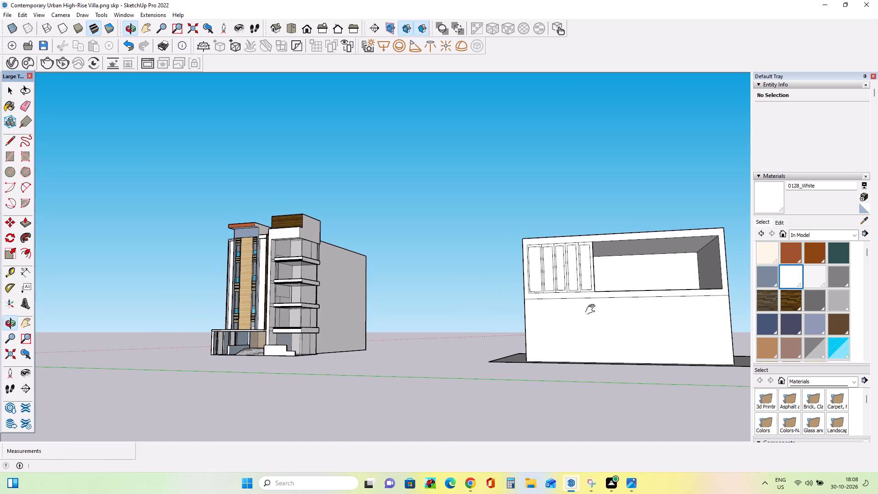
{"action": "middle_click_drag", "start_coordinate": [609, 328], "coordinate": [632, 357]}
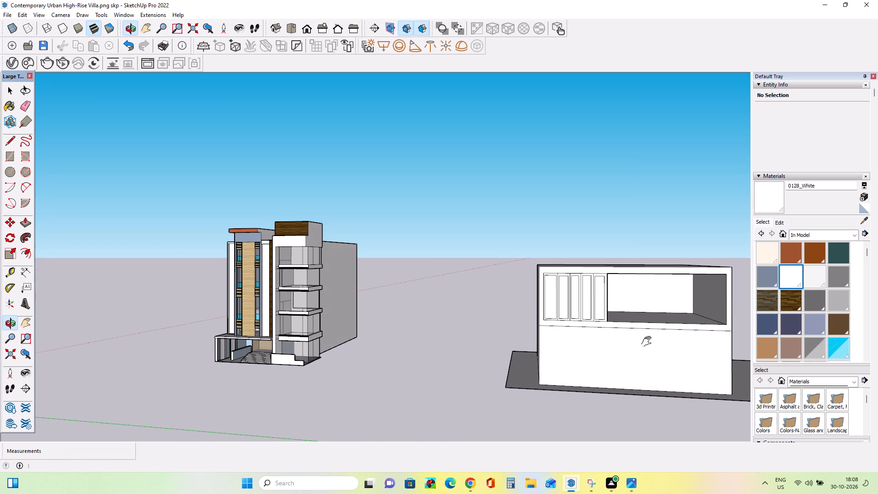
{"action": "scroll", "coordinate": [650, 344], "scroll_direction": "up", "scroll_amount": 3}
{"action": "middle_click_drag", "start_coordinate": [657, 347], "coordinate": [643, 339]}
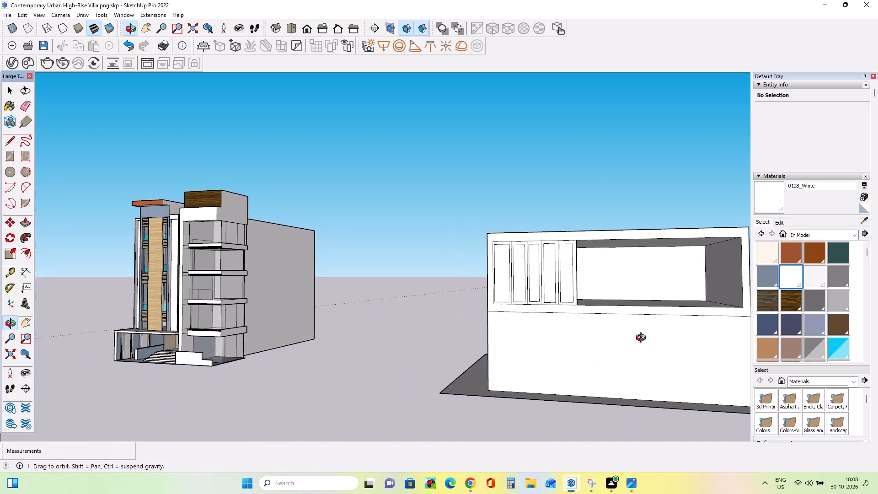
{"action": "middle_click_drag", "start_coordinate": [643, 339], "coordinate": [644, 338]}
{"action": "left_click_drag", "start_coordinate": [616, 297], "coordinate": [468, 274]}
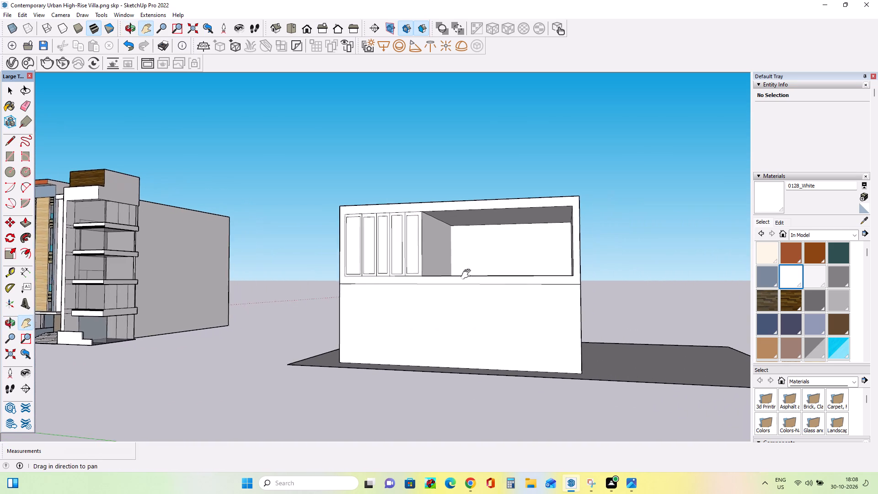
{"action": "left_click_drag", "start_coordinate": [468, 274], "coordinate": [481, 279]}
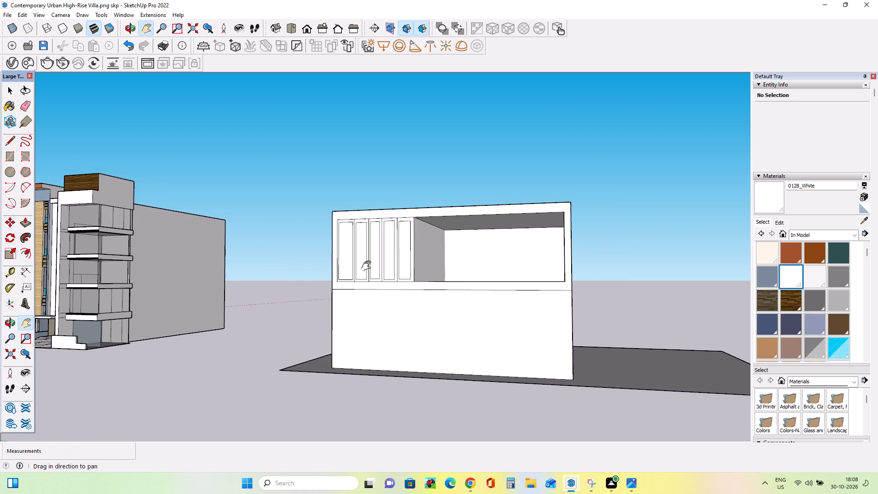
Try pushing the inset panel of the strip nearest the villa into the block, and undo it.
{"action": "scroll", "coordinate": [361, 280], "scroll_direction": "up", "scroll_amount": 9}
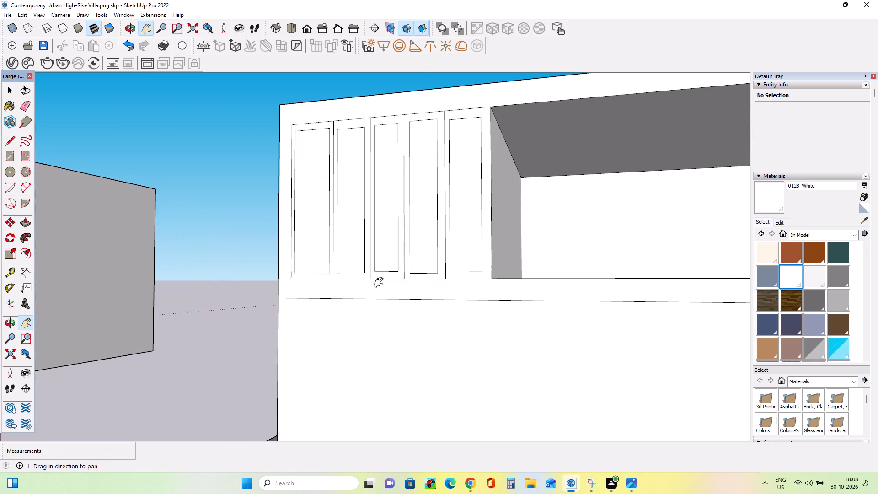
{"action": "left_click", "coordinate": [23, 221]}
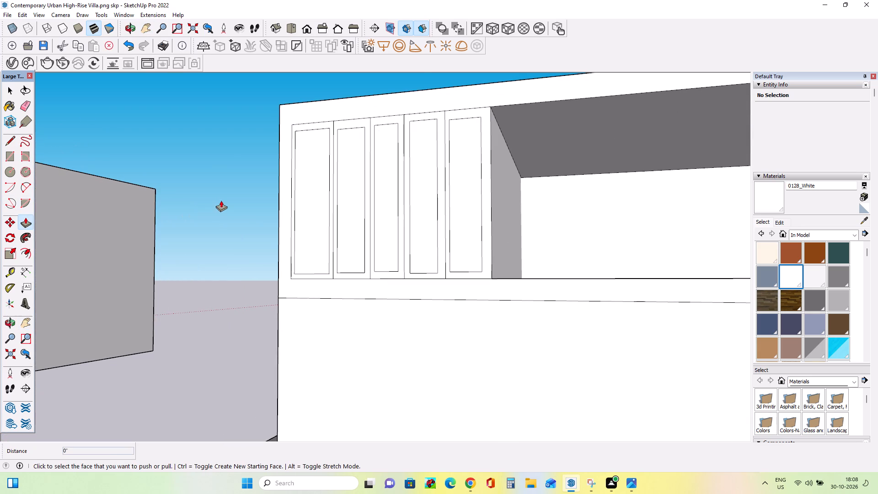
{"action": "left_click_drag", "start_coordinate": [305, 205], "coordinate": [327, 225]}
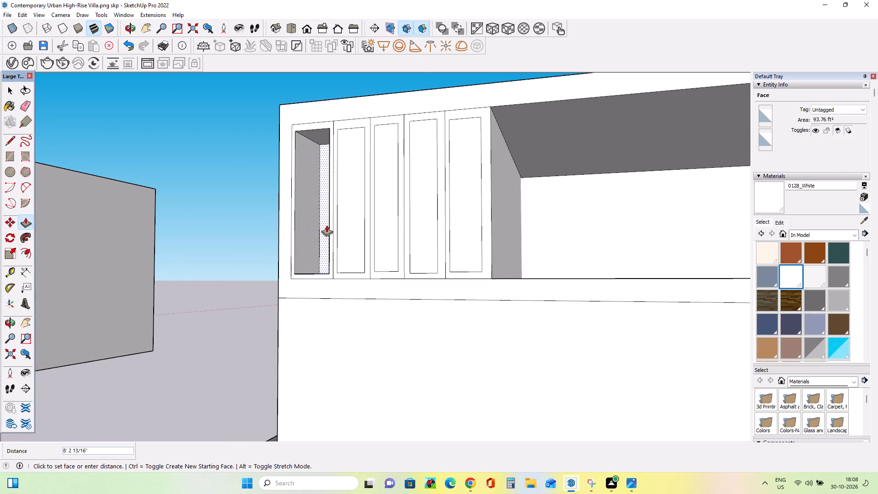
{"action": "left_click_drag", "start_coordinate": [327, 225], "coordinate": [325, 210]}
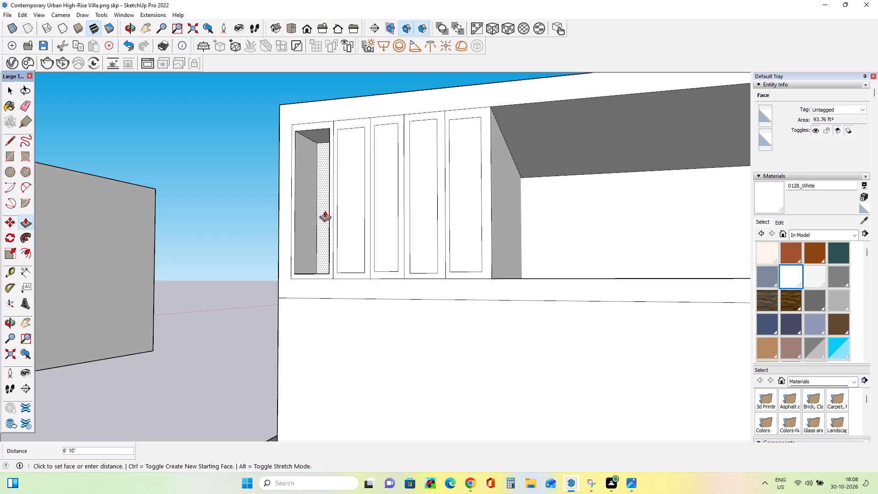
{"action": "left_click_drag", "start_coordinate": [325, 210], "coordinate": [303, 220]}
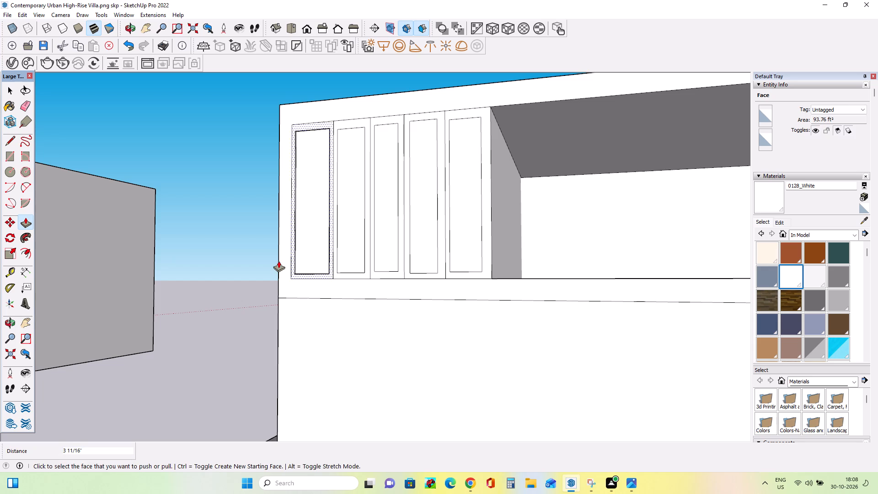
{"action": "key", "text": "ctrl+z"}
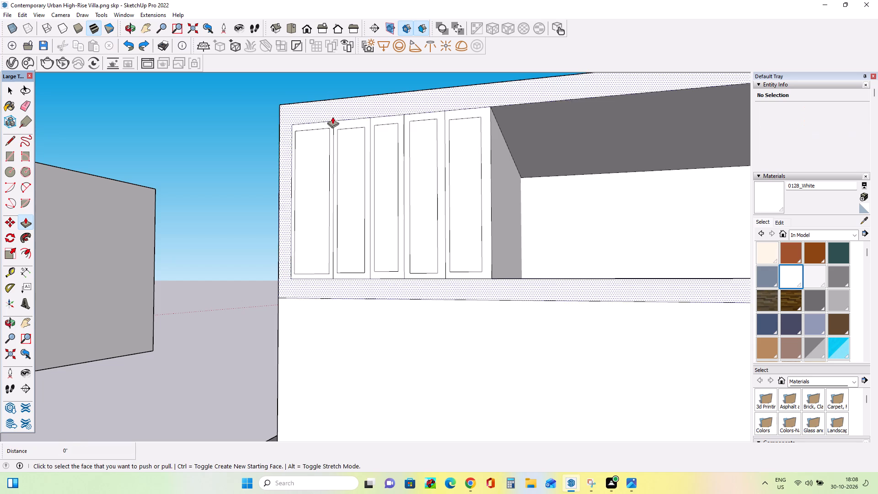
Push the frame borders around all five inset panels about 15' 3" back into the block, leaving the panels standing forward as vertical fins.
{"action": "left_click_drag", "start_coordinate": [332, 121], "coordinate": [354, 203]}
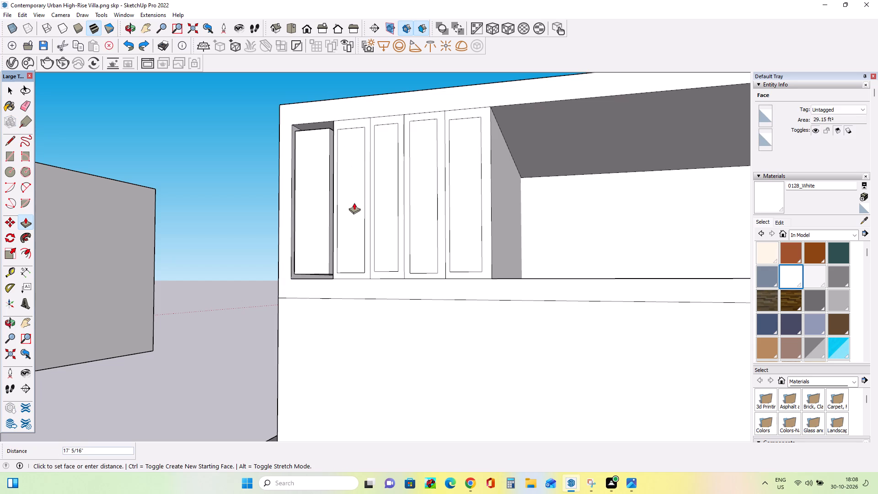
{"action": "left_click_drag", "start_coordinate": [354, 203], "coordinate": [353, 203]}
{"action": "left_click_drag", "start_coordinate": [369, 120], "coordinate": [462, 167]}
{"action": "left_click_drag", "start_coordinate": [388, 117], "coordinate": [521, 111]}
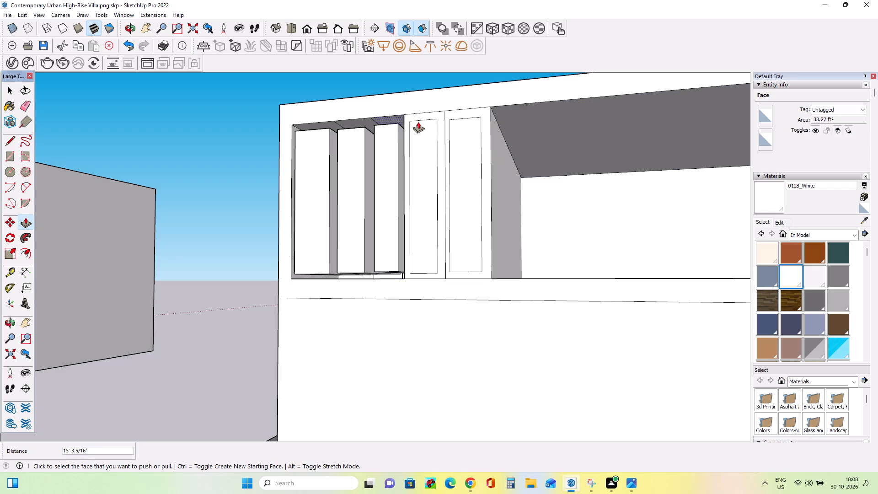
{"action": "left_click_drag", "start_coordinate": [418, 112], "coordinate": [519, 107]}
{"action": "key", "text": "ctrl+z"}
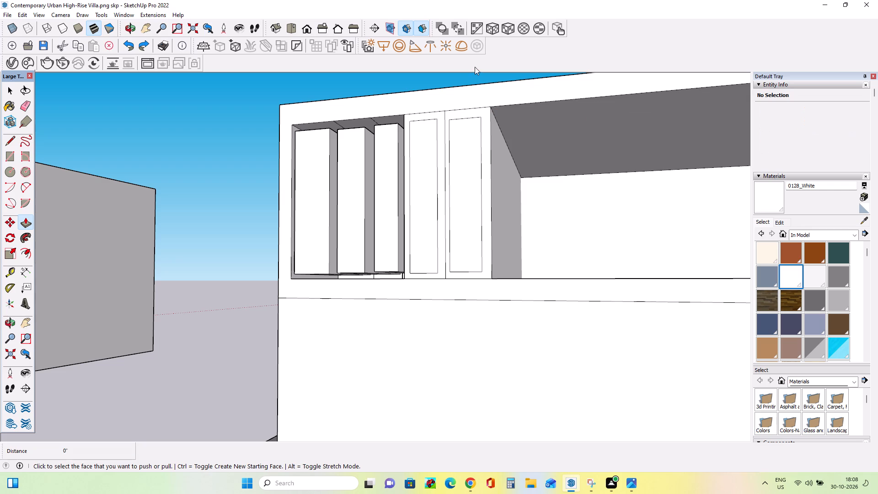
{"action": "left_click_drag", "start_coordinate": [439, 111], "coordinate": [439, 121]}
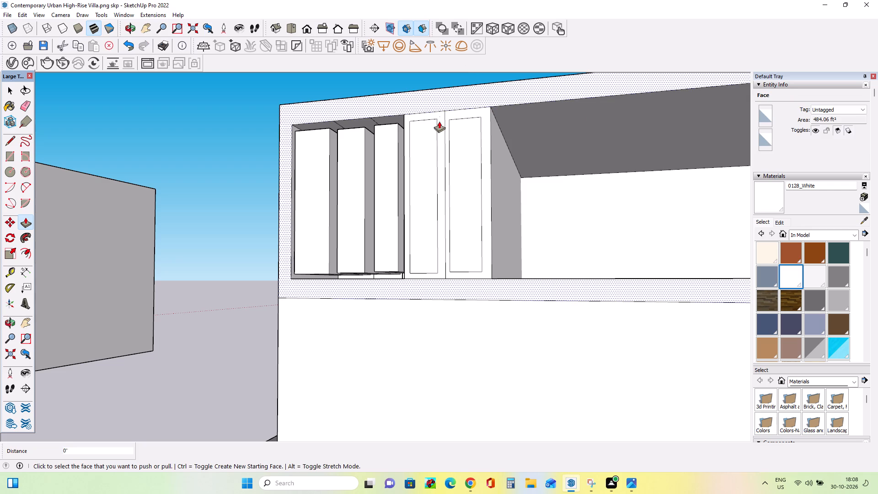
{"action": "left_click_drag", "start_coordinate": [441, 114], "coordinate": [501, 167]}
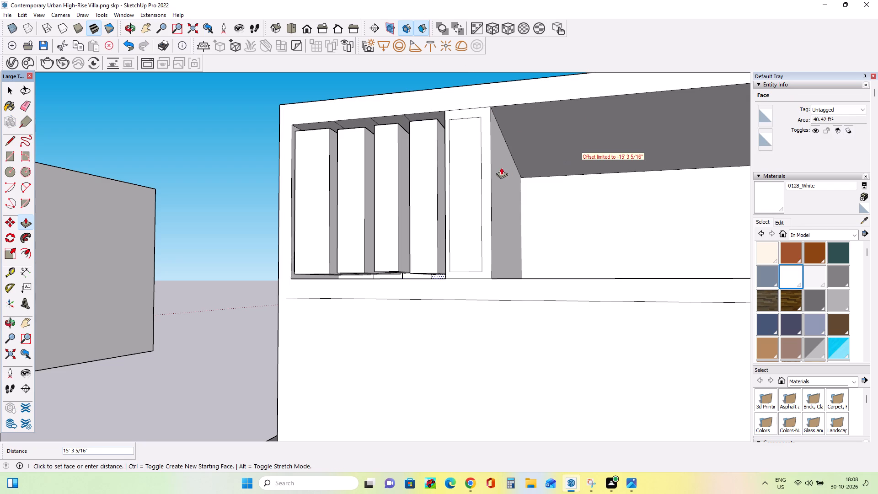
{"action": "left_click_drag", "start_coordinate": [501, 167], "coordinate": [500, 167]}
{"action": "left_click_drag", "start_coordinate": [487, 140], "coordinate": [723, 151]}
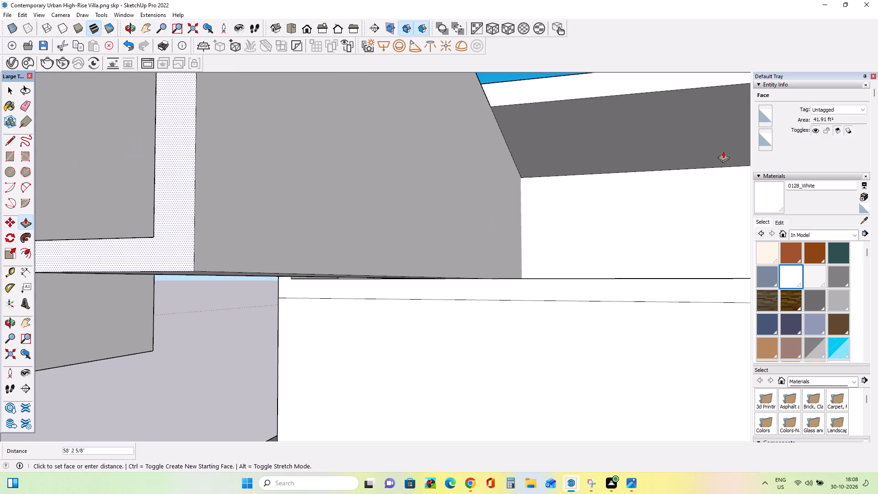
{"action": "left_click_drag", "start_coordinate": [723, 151], "coordinate": [552, 184]}
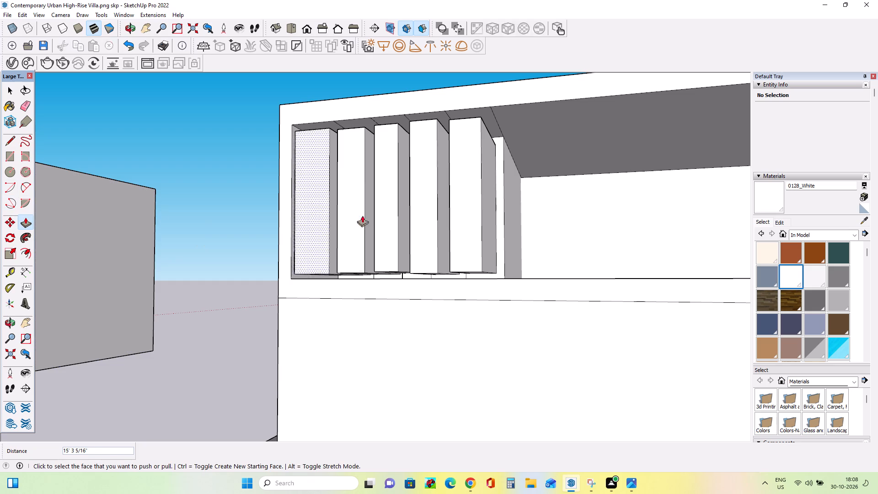
Draw two nested rectangles down to the floor on the recess's side wall beside the fins, about 32' by 19' 1" and 28' 7" by 17' 8".
{"action": "middle_click_drag", "start_coordinate": [637, 227], "coordinate": [559, 242]}
{"action": "right_click", "coordinate": [621, 232]}
{"action": "right_click", "coordinate": [617, 233]}
{"action": "right_click_drag", "start_coordinate": [611, 235], "coordinate": [604, 237]}
{"action": "right_click_drag", "start_coordinate": [603, 237], "coordinate": [559, 242]}
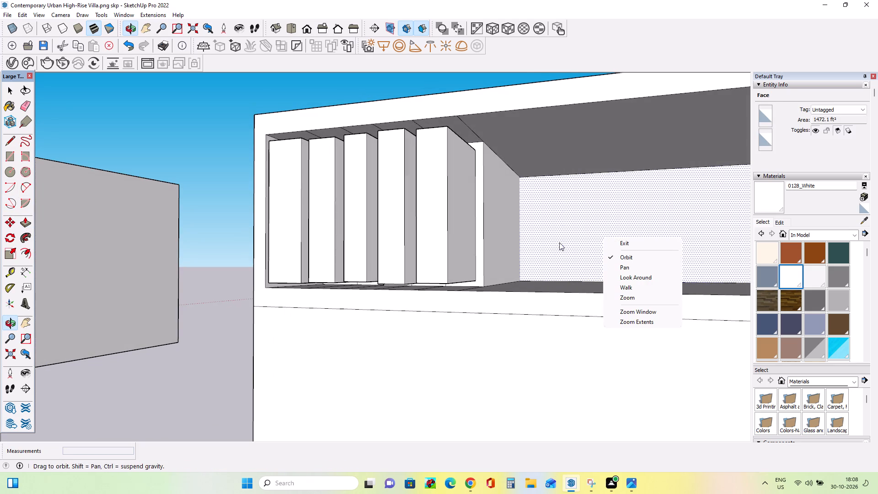
{"action": "left_click", "coordinate": [155, 121]}
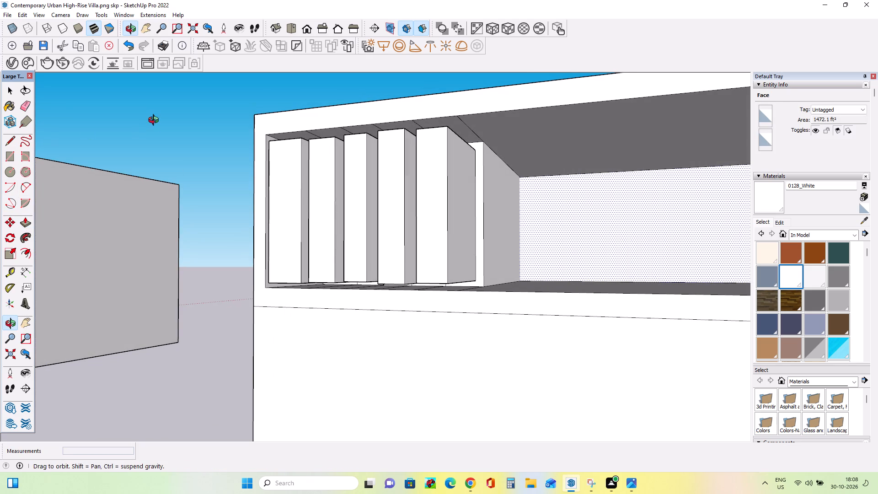
{"action": "scroll", "coordinate": [539, 215], "scroll_direction": "down", "scroll_amount": 1}
{"action": "middle_click_drag", "start_coordinate": [540, 217], "coordinate": [455, 198]}
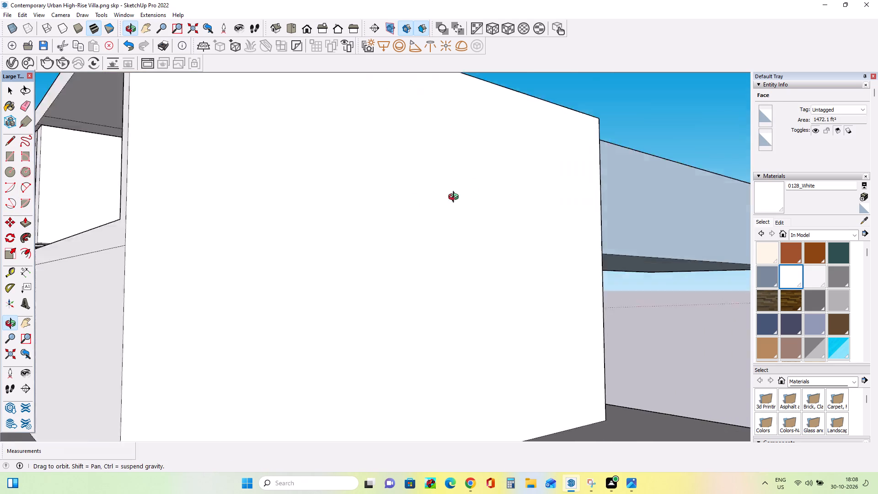
{"action": "middle_click_drag", "start_coordinate": [455, 198], "coordinate": [471, 239]}
{"action": "middle_click", "coordinate": [478, 222]}
{"action": "middle_click", "coordinate": [478, 222]}
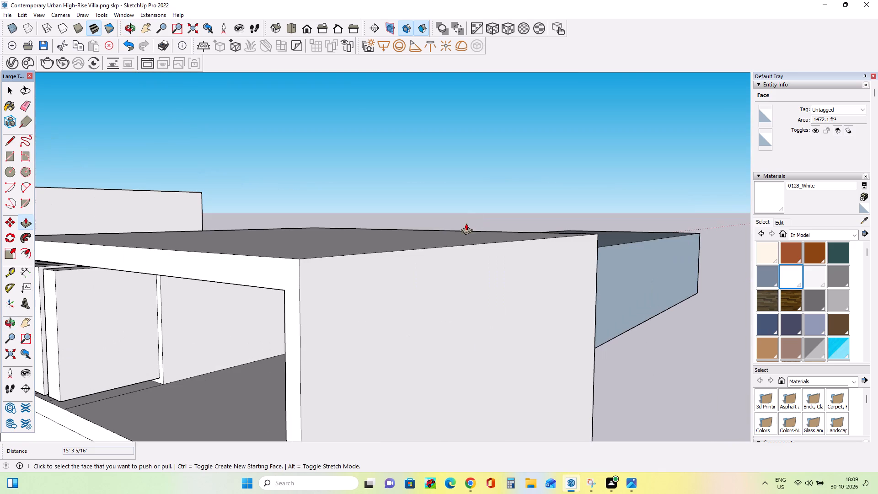
{"action": "middle_click_drag", "start_coordinate": [407, 313], "coordinate": [450, 272]}
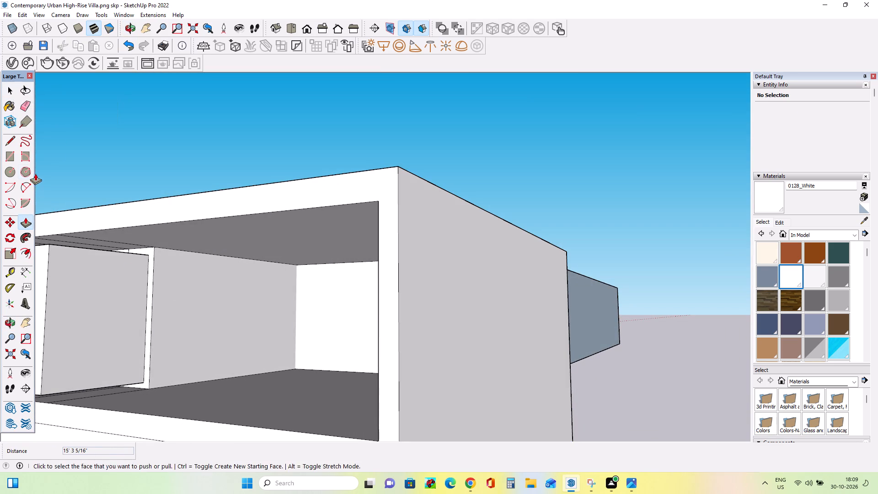
{"action": "left_click", "coordinate": [13, 156]}
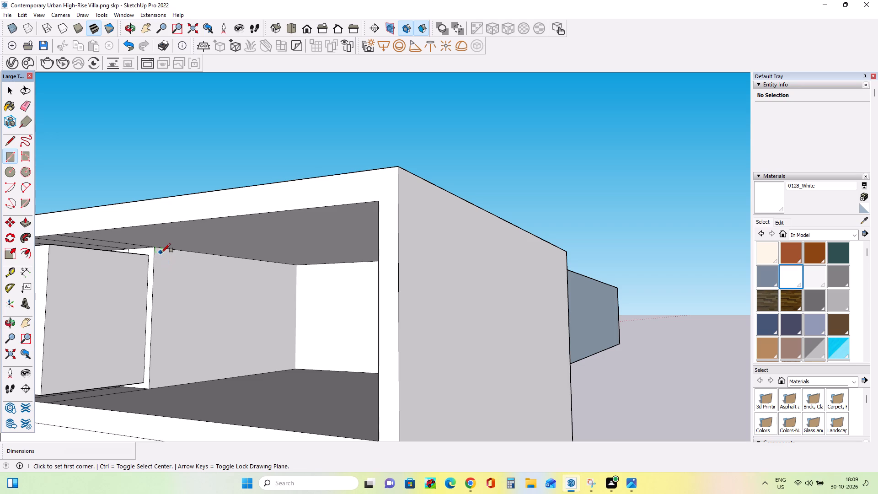
{"action": "left_click_drag", "start_coordinate": [163, 258], "coordinate": [264, 357]}
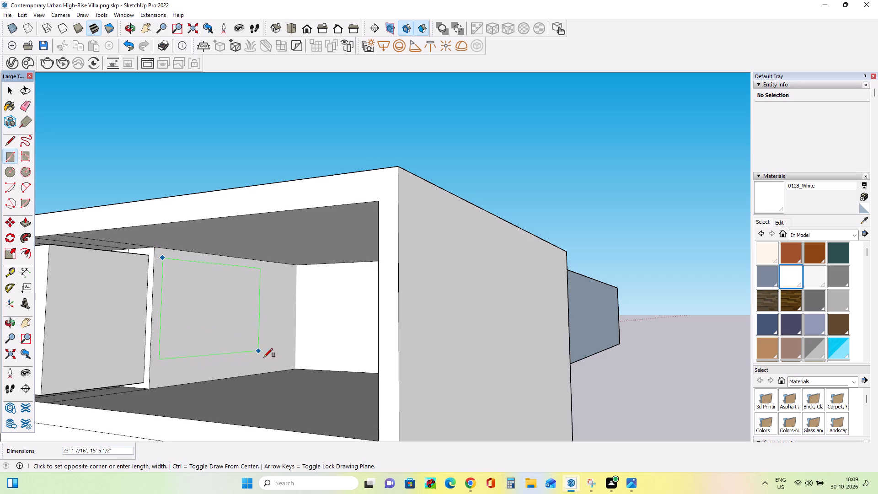
{"action": "left_click_drag", "start_coordinate": [264, 357], "coordinate": [290, 371]}
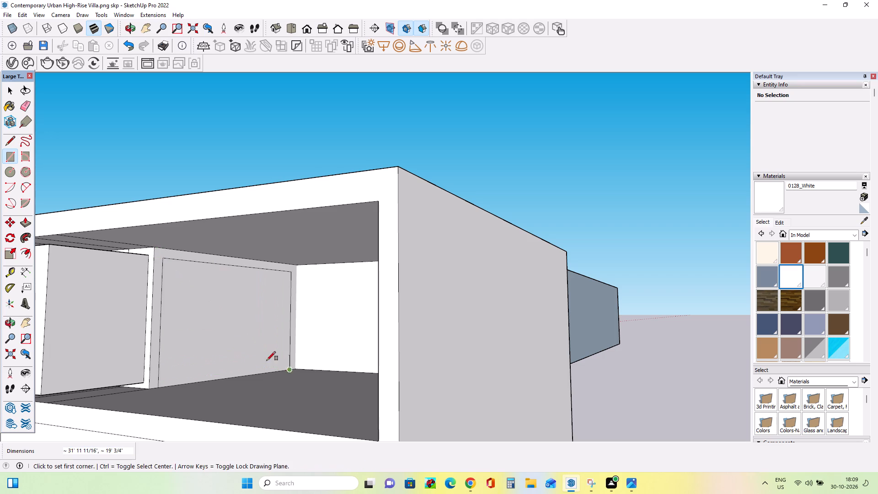
{"action": "left_click_drag", "start_coordinate": [171, 268], "coordinate": [250, 371]}
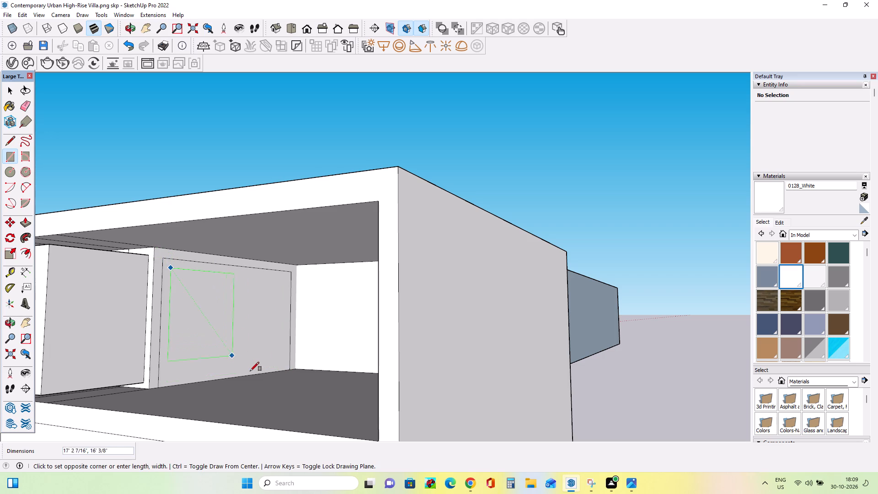
{"action": "left_click_drag", "start_coordinate": [250, 371], "coordinate": [284, 371]}
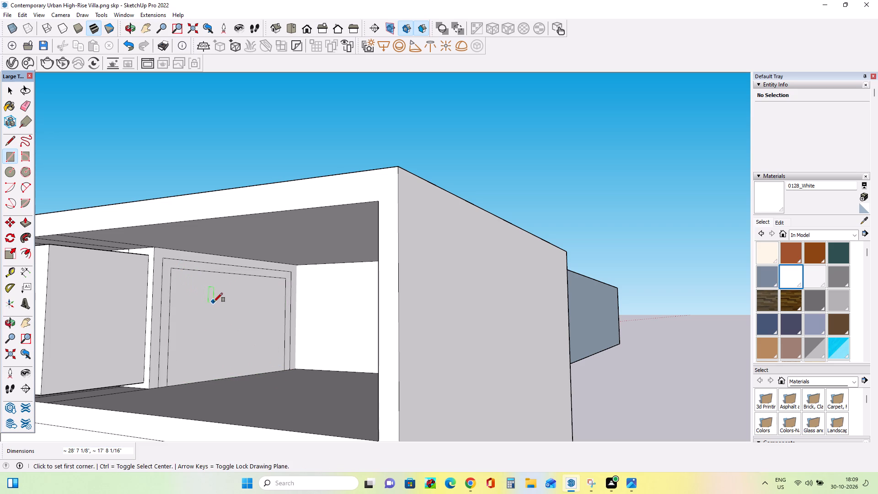
Draw a door rectangle about 11' 9" by 9' 4" down to the floor inside the side wall's nested rectangles.
{"action": "left_click_drag", "start_coordinate": [215, 308], "coordinate": [250, 369]}
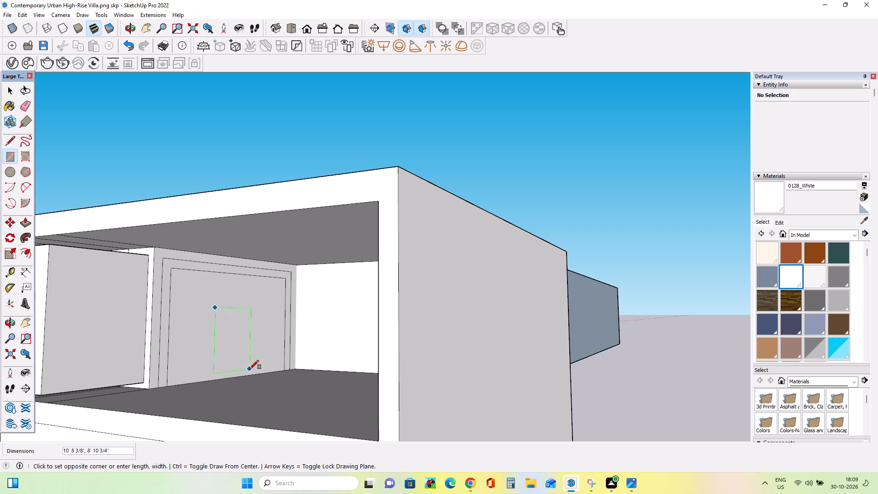
{"action": "left_click_drag", "start_coordinate": [250, 369], "coordinate": [251, 374]}
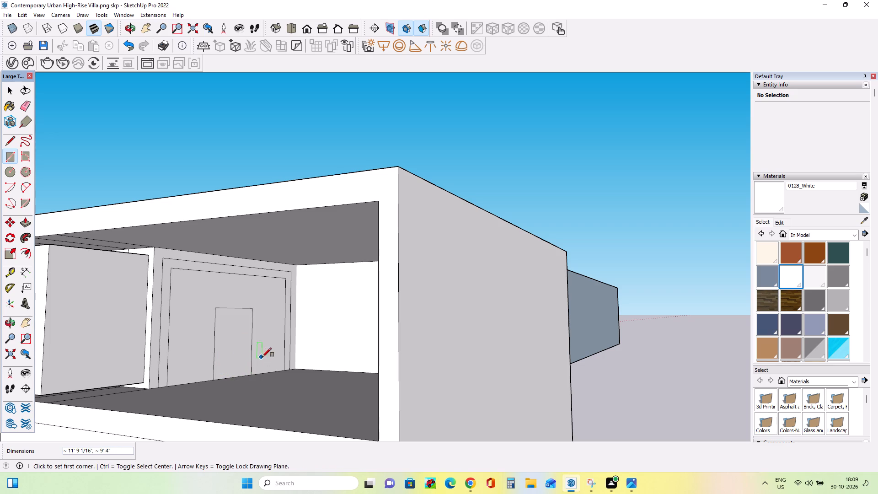
Draw three nested floor-reaching rectangles on the recess's back wall, about 42' 5" by 19' 8", 39' 1" by 18' 2" and 35' 4" by 16' 2".
{"action": "middle_click_drag", "start_coordinate": [248, 341], "coordinate": [355, 342]}
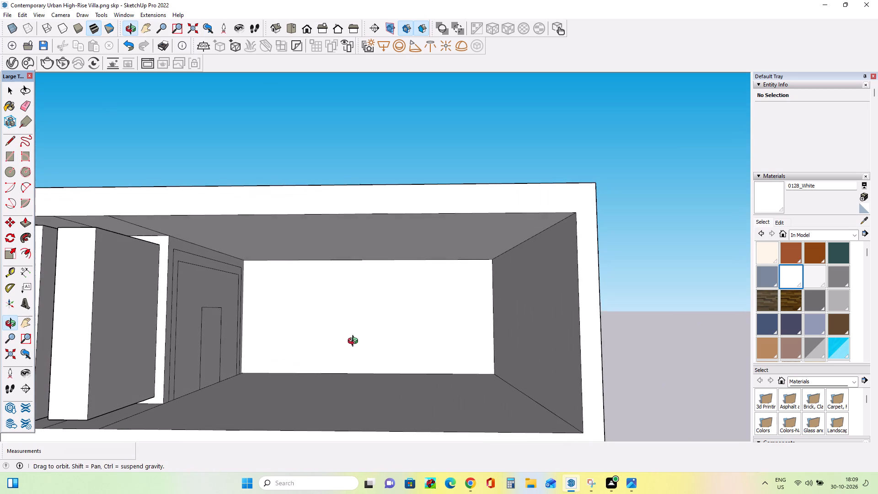
{"action": "middle_click_drag", "start_coordinate": [355, 342], "coordinate": [373, 324]}
{"action": "left_click", "coordinate": [373, 324]}
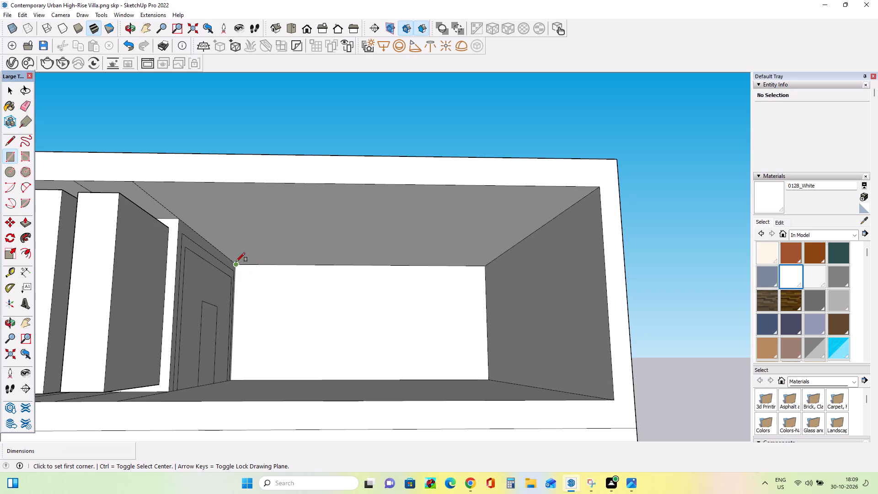
{"action": "left_click_drag", "start_coordinate": [242, 269], "coordinate": [401, 363]}
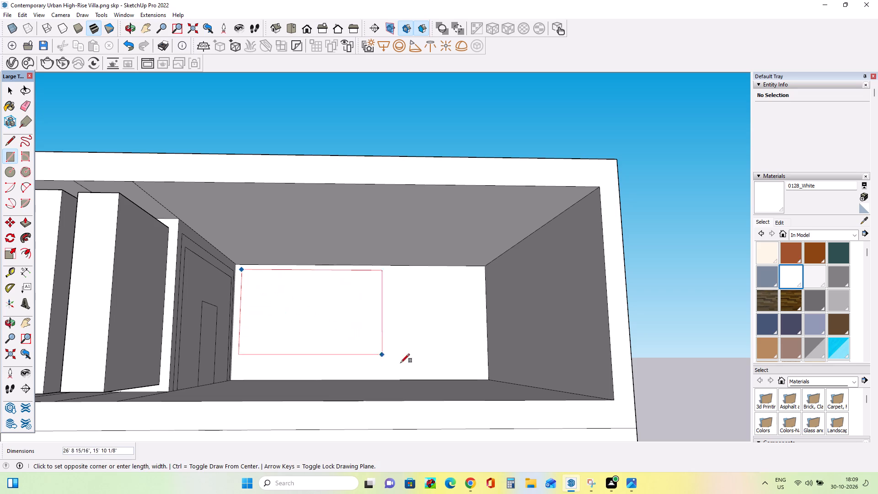
{"action": "left_click_drag", "start_coordinate": [401, 363], "coordinate": [484, 380]}
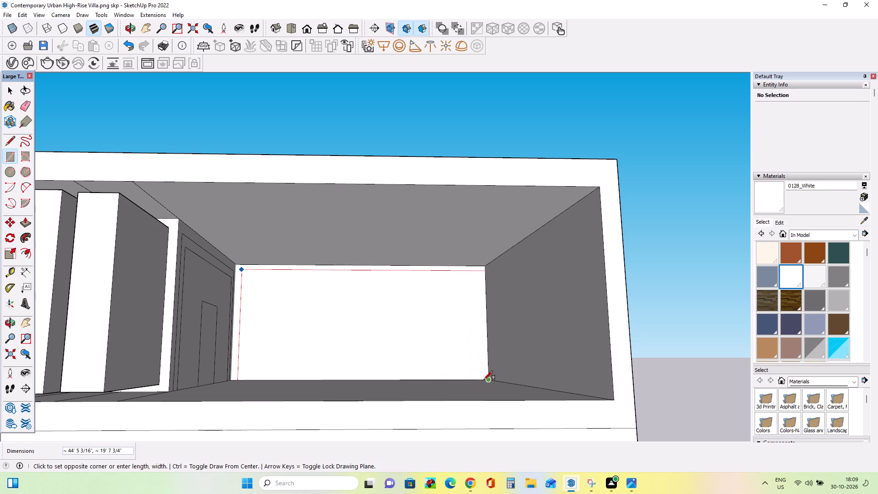
{"action": "left_click_drag", "start_coordinate": [484, 380], "coordinate": [477, 381]}
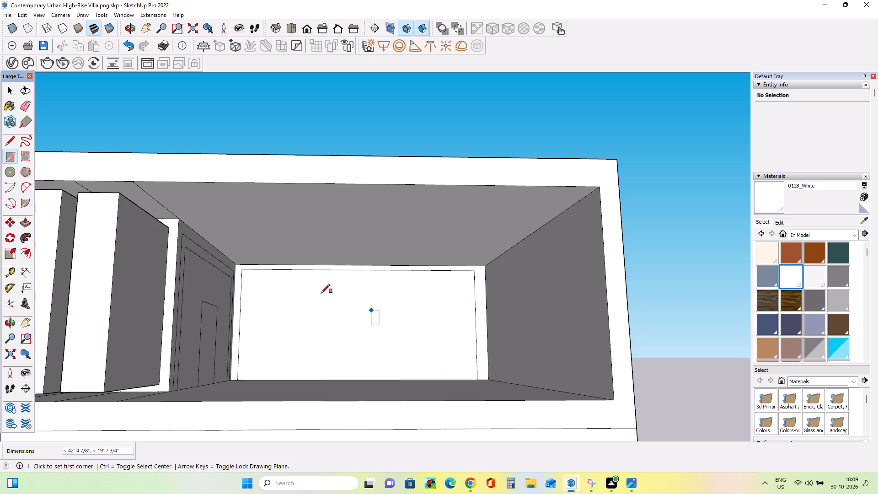
{"action": "left_click_drag", "start_coordinate": [250, 278], "coordinate": [402, 369]}
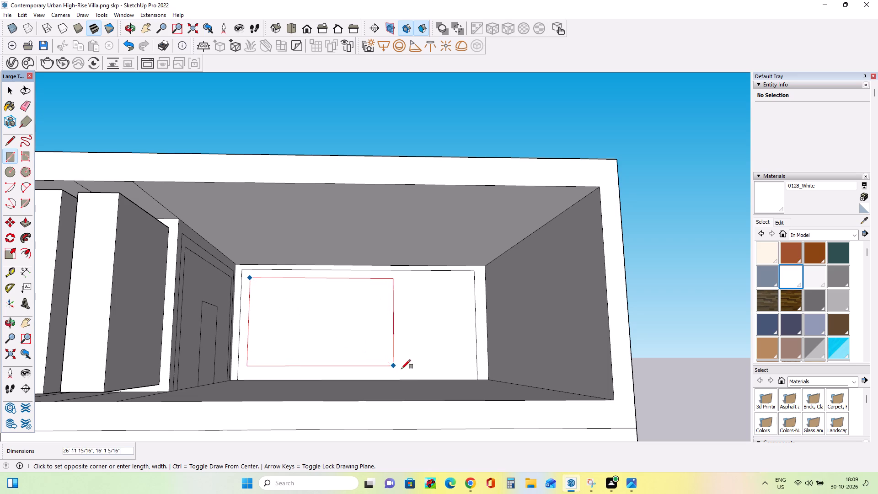
{"action": "left_click_drag", "start_coordinate": [402, 369], "coordinate": [468, 391]}
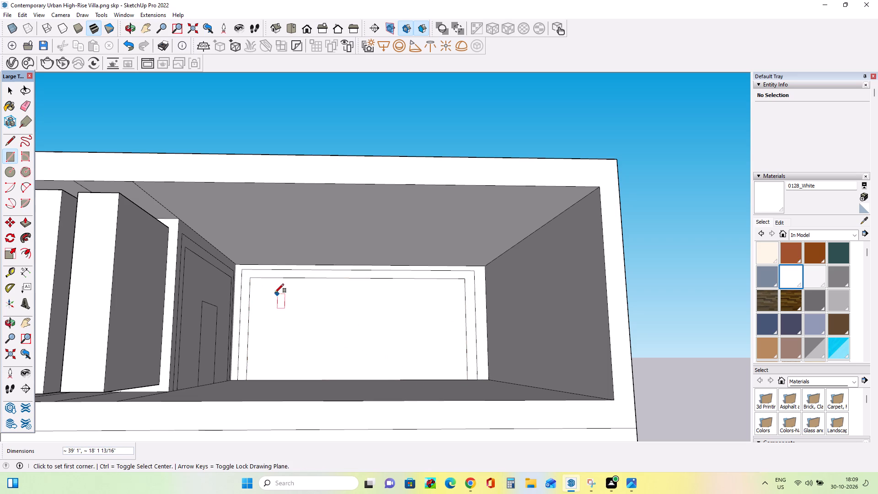
{"action": "left_click_drag", "start_coordinate": [259, 289], "coordinate": [301, 322]}
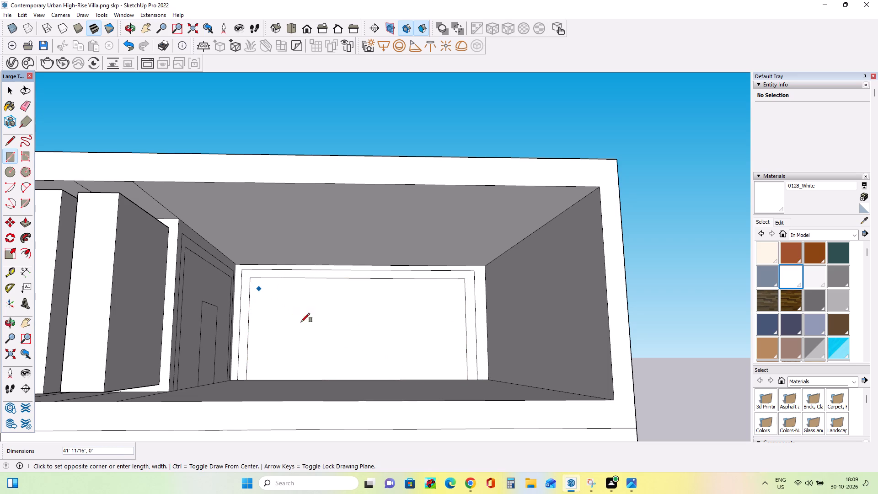
{"action": "left_click_drag", "start_coordinate": [301, 322], "coordinate": [458, 381]}
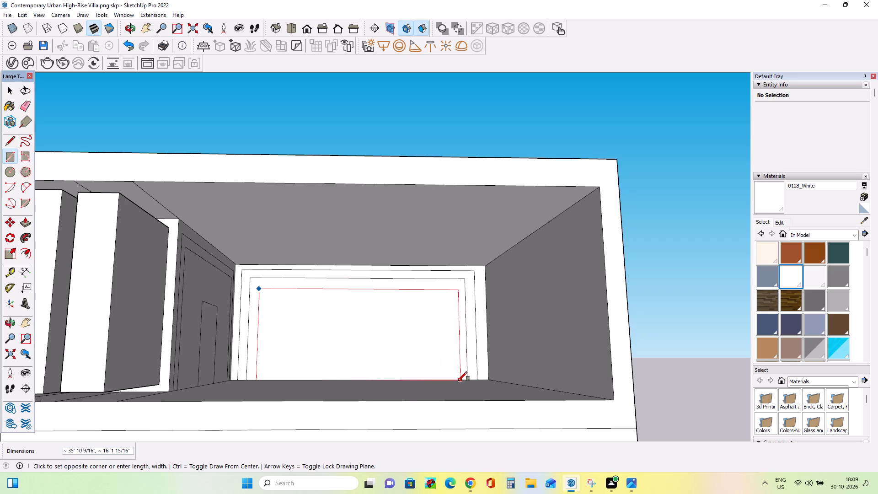
{"action": "left_click_drag", "start_coordinate": [458, 381], "coordinate": [456, 381]}
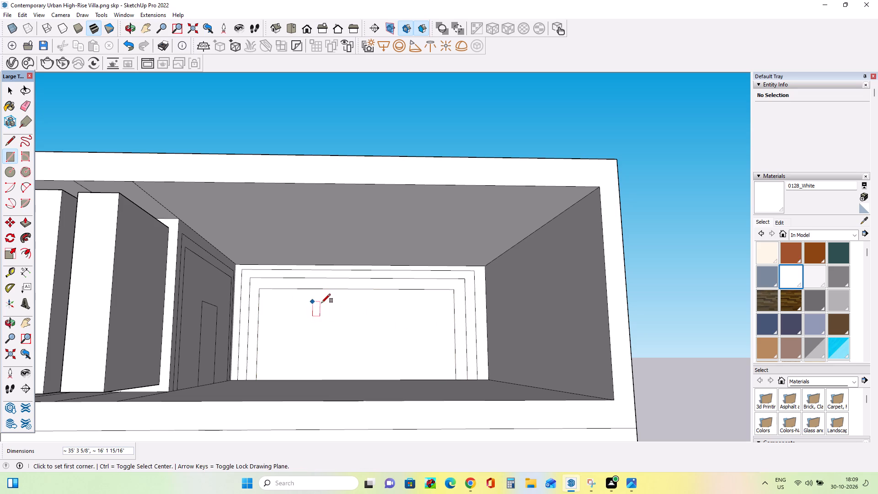
Draw a door rectangle about 11' 11" by 7' 4" down to the floor inside the back wall's nested rectangles.
{"action": "left_click_drag", "start_coordinate": [333, 312], "coordinate": [344, 336]}
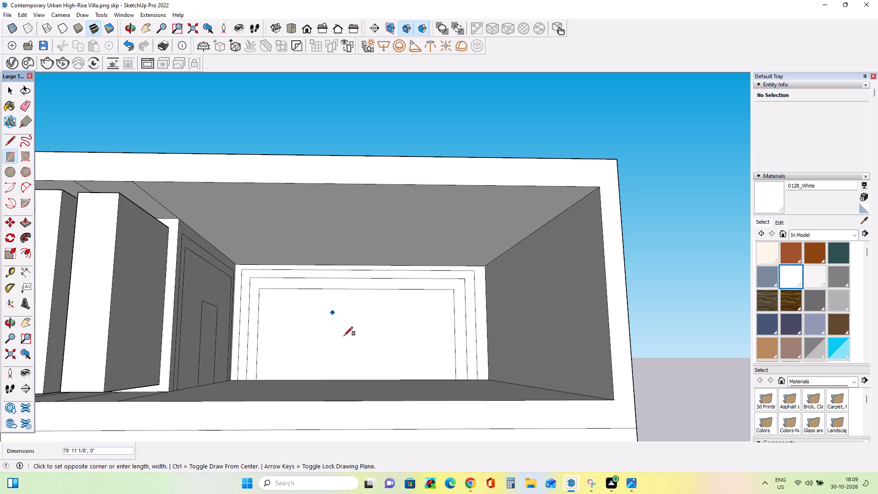
{"action": "left_click_drag", "start_coordinate": [344, 336], "coordinate": [373, 377]}
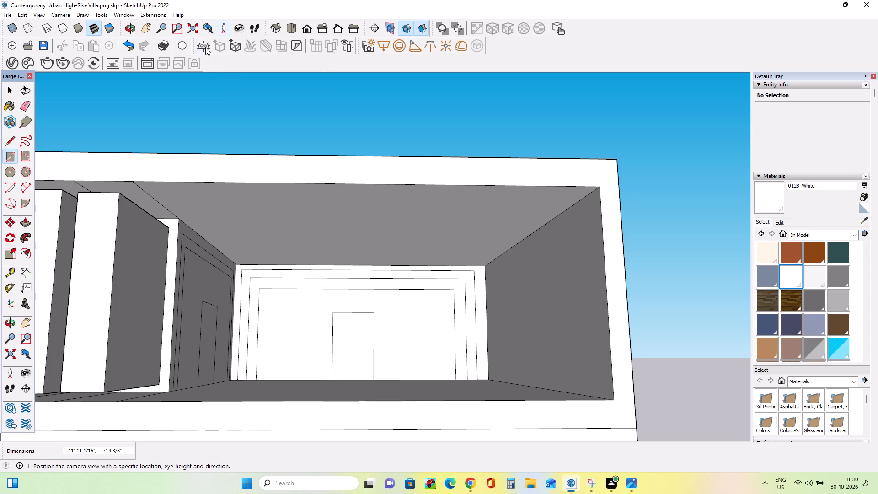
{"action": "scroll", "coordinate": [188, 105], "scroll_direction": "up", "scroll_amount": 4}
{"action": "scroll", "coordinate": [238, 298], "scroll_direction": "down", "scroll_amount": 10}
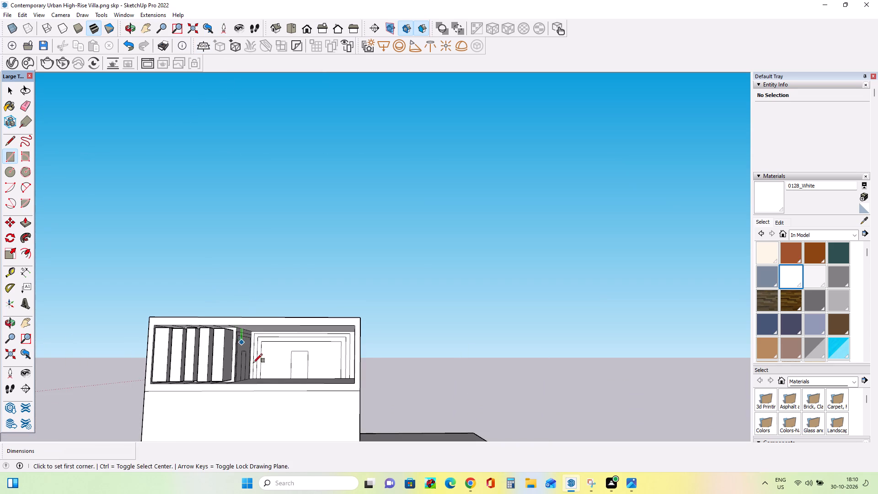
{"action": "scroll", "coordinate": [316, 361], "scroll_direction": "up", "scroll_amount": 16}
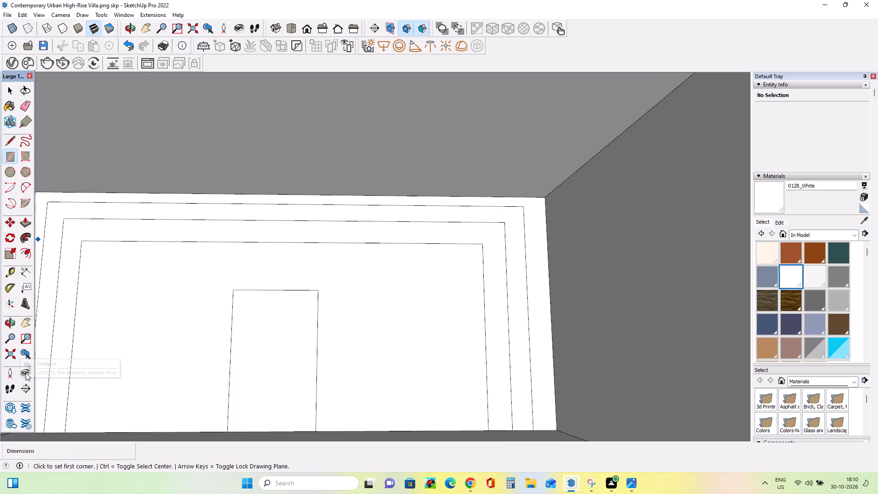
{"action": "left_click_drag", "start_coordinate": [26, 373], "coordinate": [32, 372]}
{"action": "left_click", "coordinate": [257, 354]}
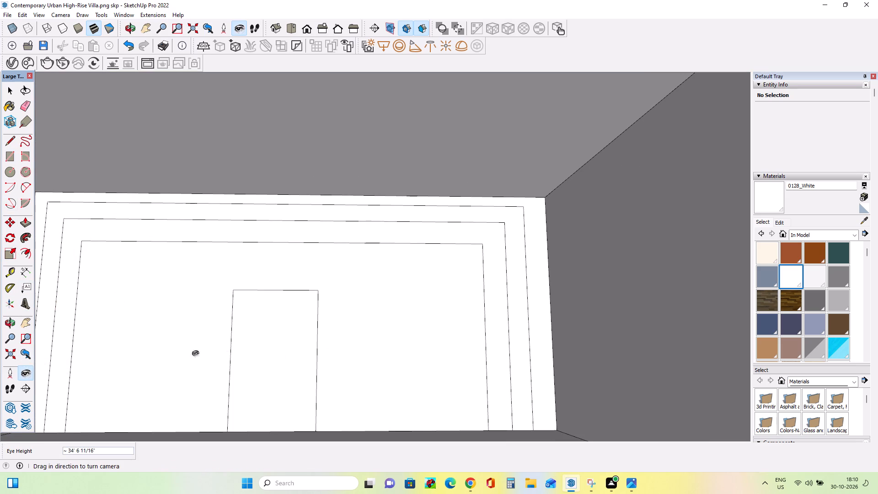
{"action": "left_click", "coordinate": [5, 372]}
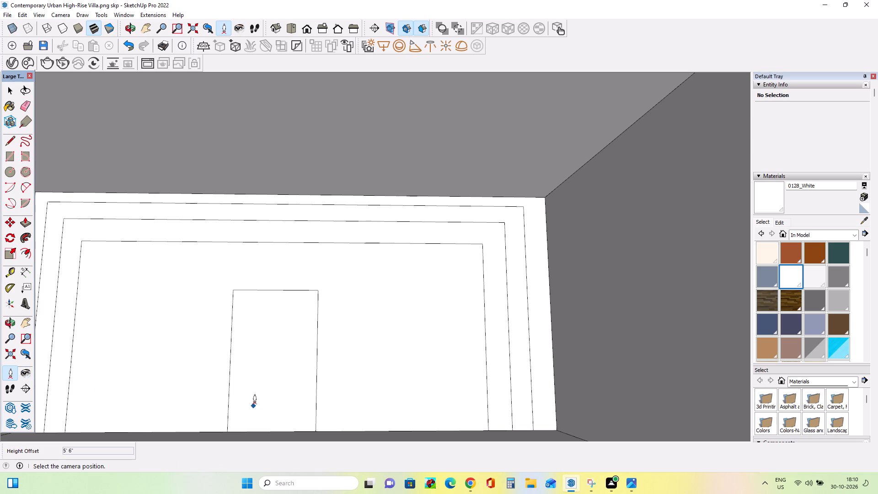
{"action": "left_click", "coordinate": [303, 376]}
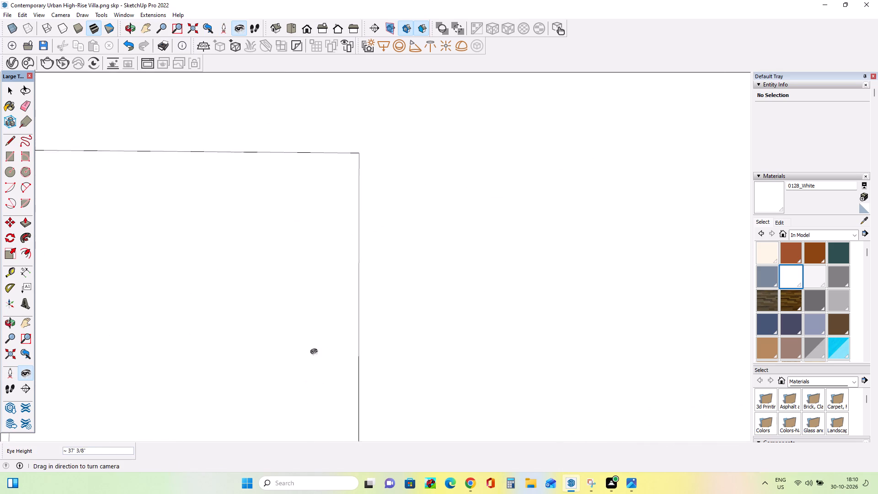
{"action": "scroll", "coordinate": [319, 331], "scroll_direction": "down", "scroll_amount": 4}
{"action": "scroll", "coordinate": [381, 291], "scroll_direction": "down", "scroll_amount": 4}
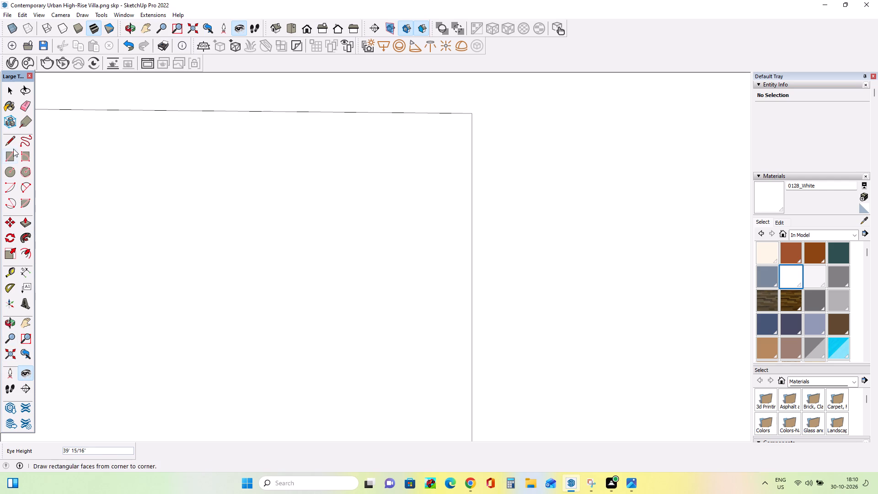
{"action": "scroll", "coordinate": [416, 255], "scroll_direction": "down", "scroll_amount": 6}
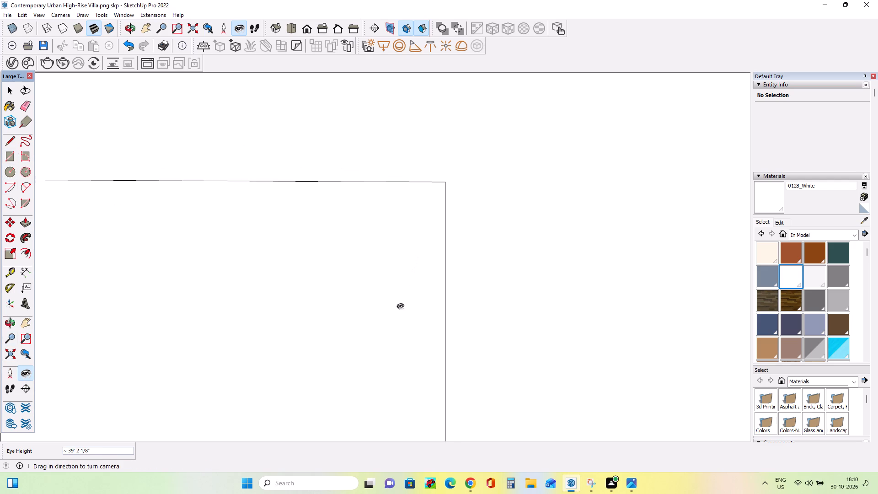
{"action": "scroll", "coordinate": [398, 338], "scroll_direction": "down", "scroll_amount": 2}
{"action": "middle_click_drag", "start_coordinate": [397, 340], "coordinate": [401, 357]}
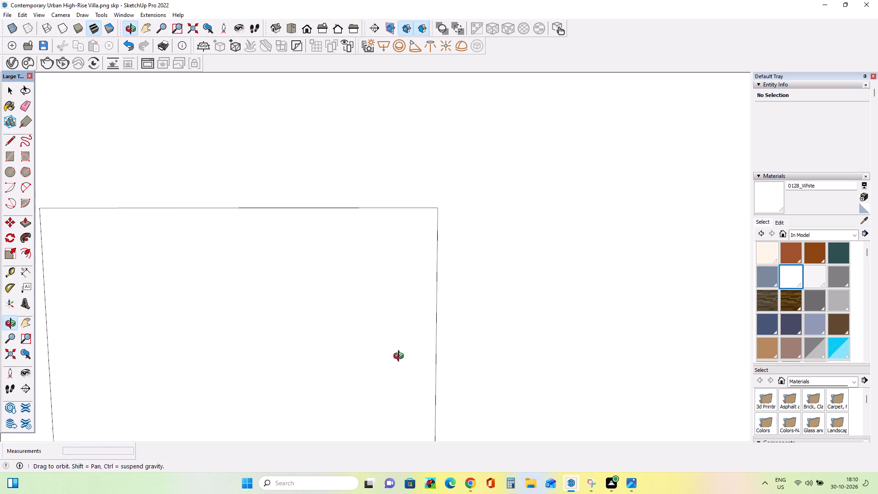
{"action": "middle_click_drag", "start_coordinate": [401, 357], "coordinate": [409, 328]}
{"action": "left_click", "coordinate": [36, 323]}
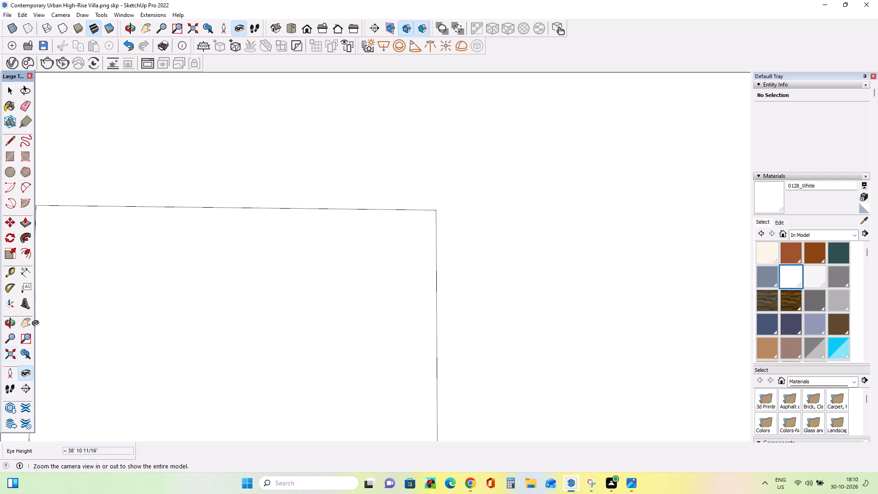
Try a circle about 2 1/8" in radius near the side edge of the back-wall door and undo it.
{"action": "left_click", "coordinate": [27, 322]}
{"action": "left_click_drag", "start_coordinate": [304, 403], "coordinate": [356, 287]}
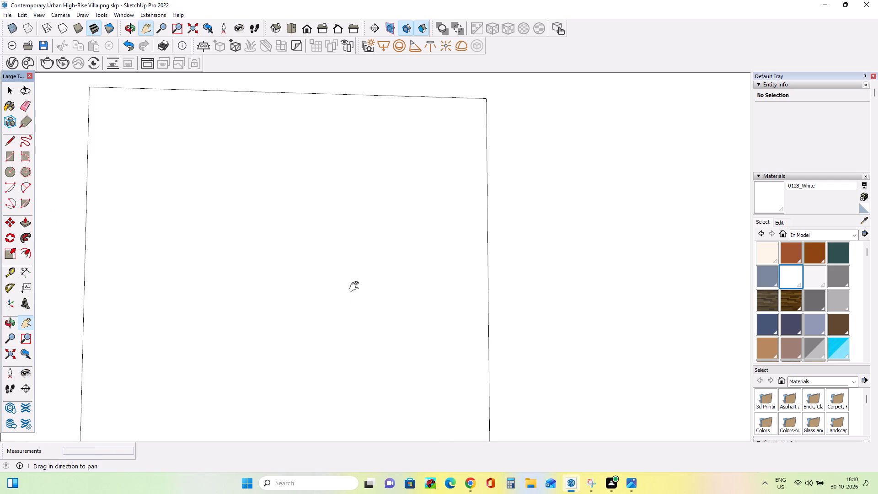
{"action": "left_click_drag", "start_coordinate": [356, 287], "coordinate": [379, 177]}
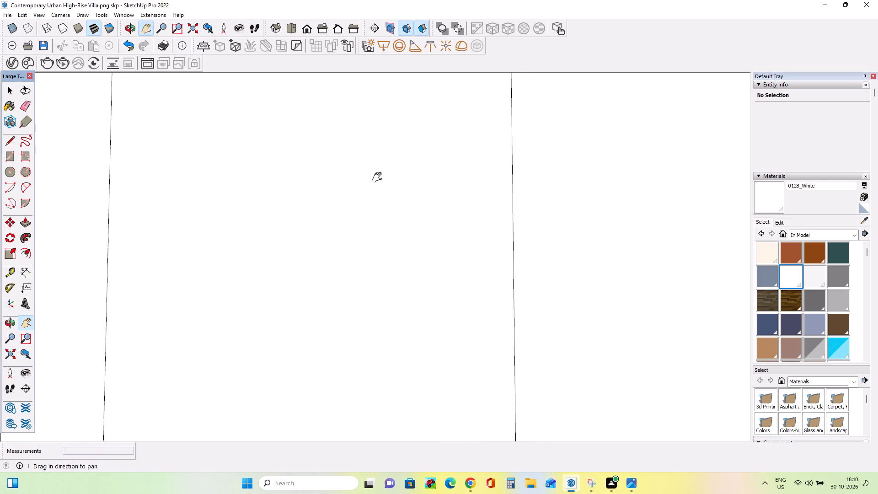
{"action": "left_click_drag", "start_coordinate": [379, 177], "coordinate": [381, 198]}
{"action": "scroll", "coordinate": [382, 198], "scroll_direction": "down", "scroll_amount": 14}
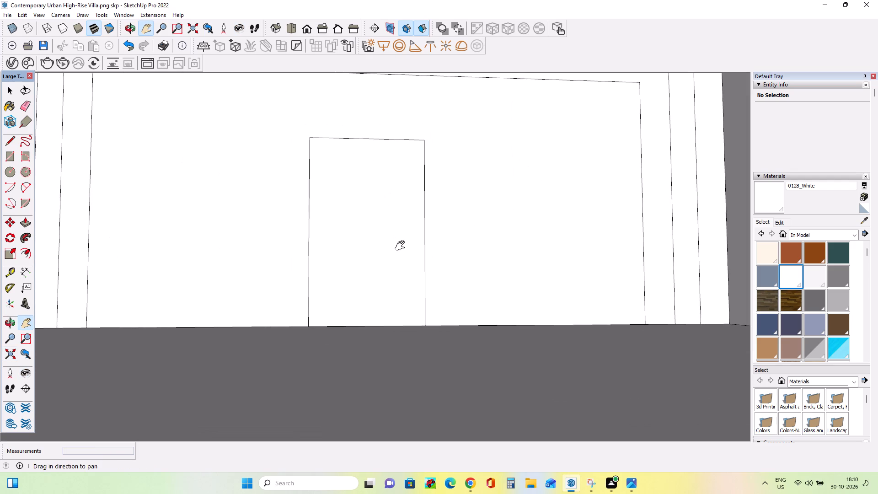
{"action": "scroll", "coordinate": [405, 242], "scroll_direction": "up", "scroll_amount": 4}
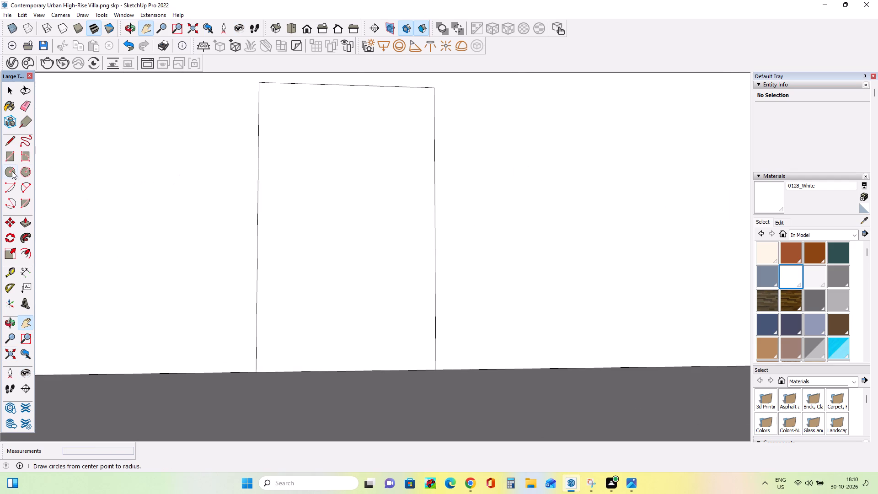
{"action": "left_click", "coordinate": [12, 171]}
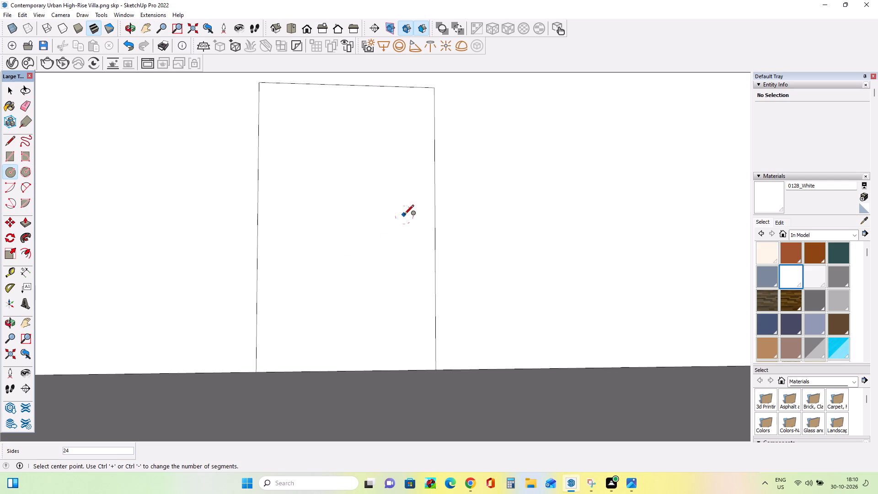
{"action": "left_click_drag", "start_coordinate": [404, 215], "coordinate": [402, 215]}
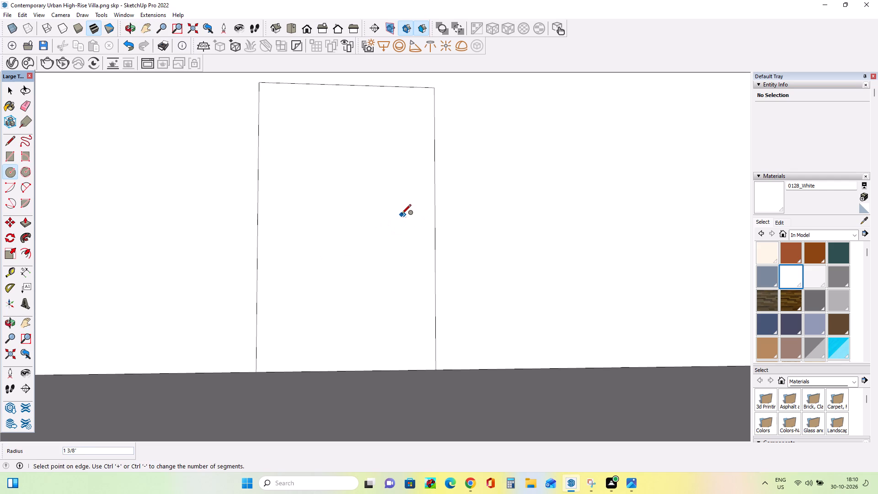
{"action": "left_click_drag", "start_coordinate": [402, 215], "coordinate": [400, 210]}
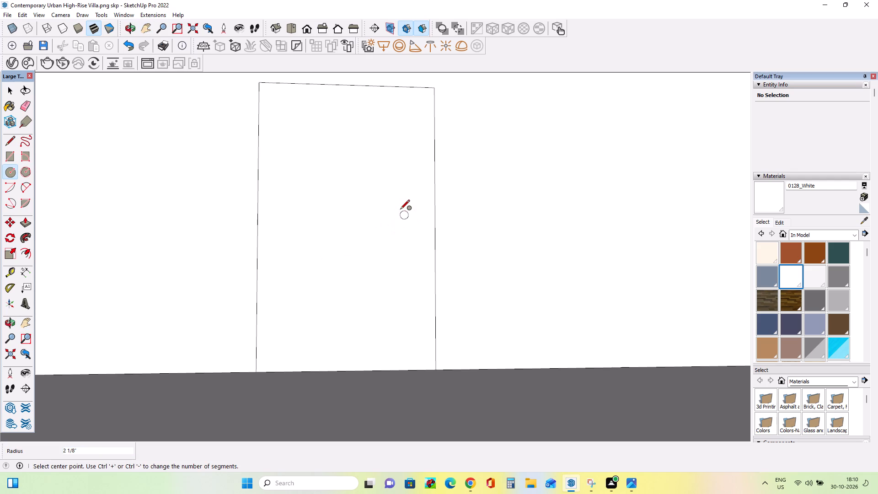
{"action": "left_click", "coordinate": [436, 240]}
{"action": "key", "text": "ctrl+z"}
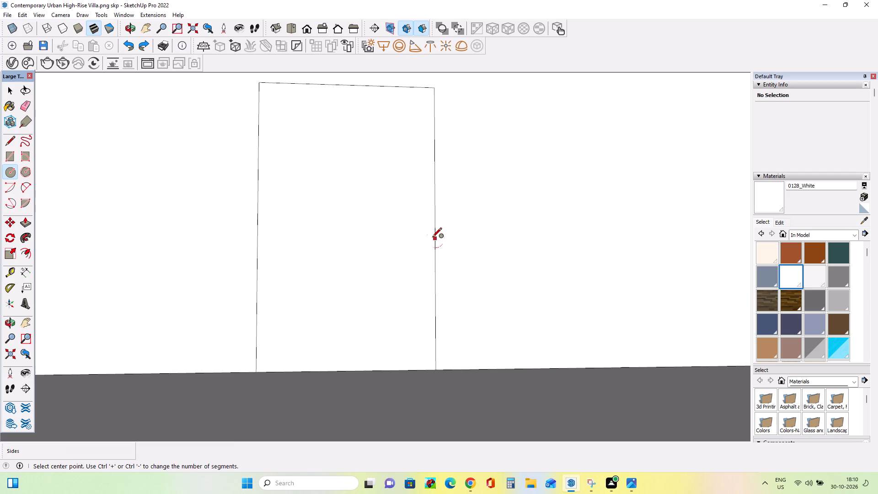
Draw two concentric knob circles, about 7 3/16" and 4 3/16" in radius, near the side edge of the back-wall door.
{"action": "left_click_drag", "start_coordinate": [407, 222], "coordinate": [386, 196]}
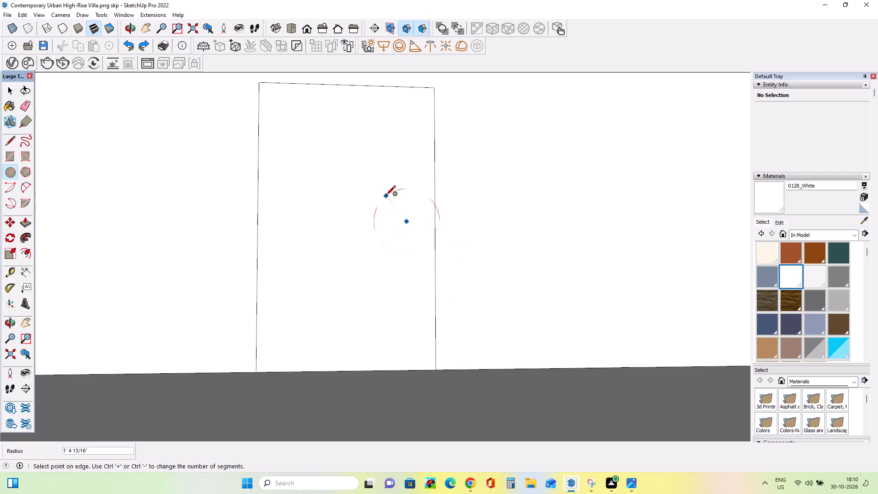
{"action": "left_click_drag", "start_coordinate": [386, 196], "coordinate": [396, 213]}
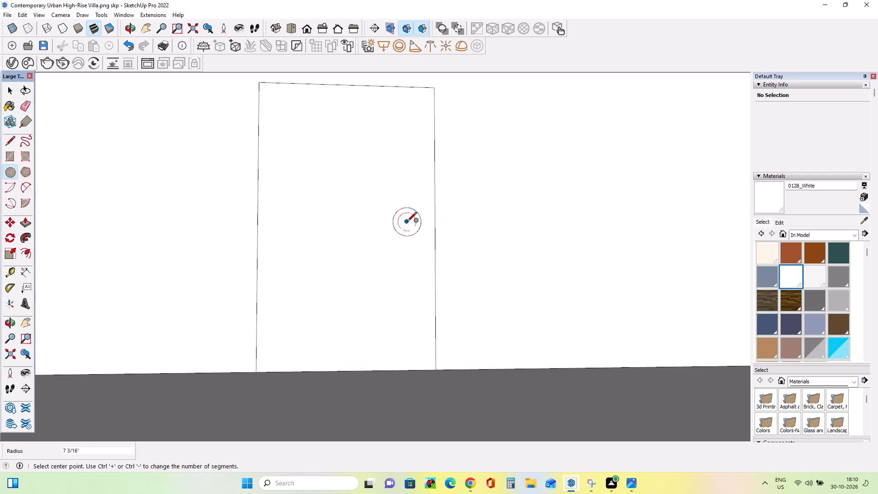
{"action": "left_click_drag", "start_coordinate": [407, 222], "coordinate": [400, 220]}
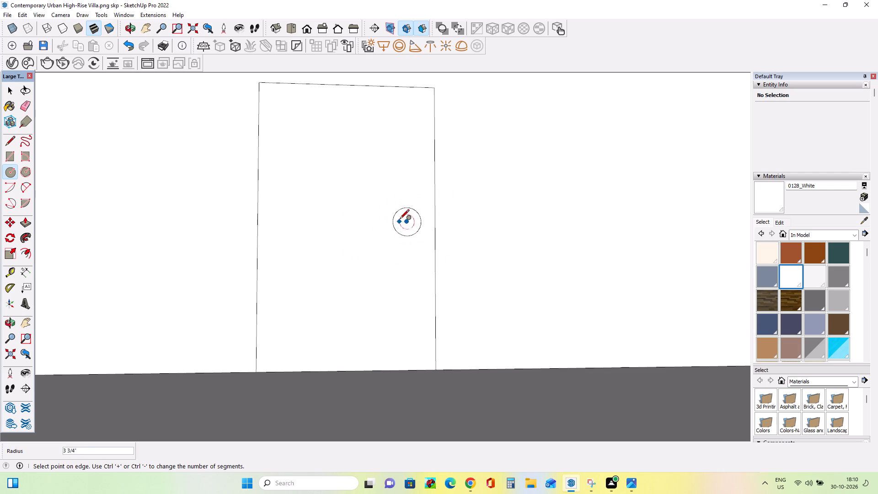
{"action": "left_click_drag", "start_coordinate": [400, 220], "coordinate": [399, 220]}
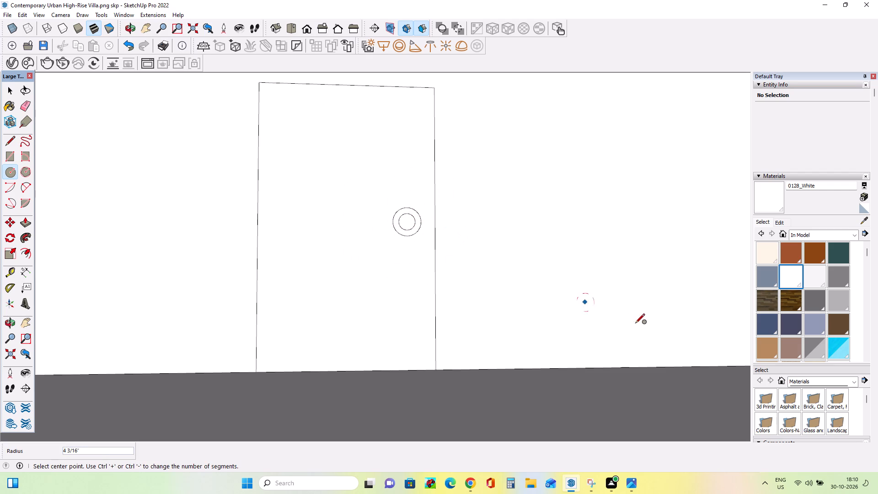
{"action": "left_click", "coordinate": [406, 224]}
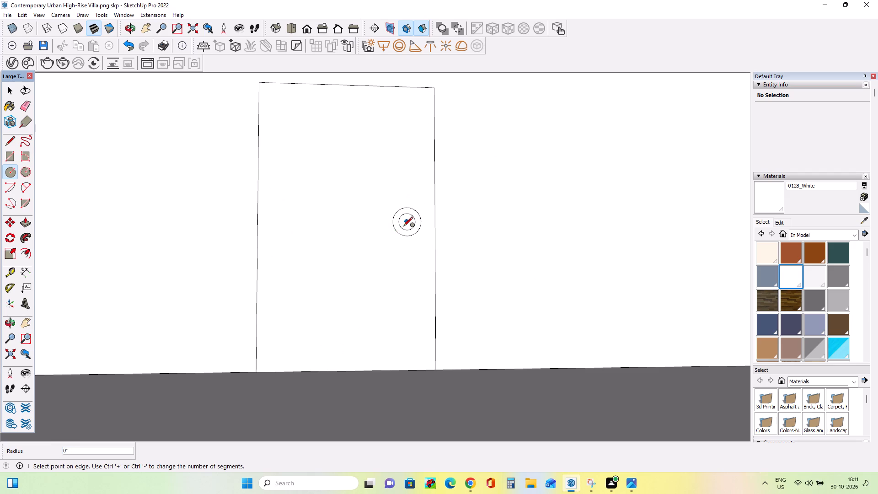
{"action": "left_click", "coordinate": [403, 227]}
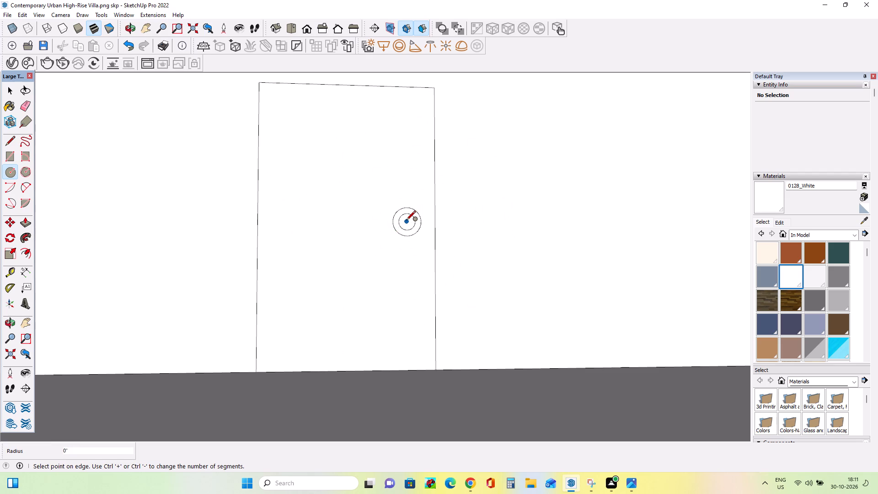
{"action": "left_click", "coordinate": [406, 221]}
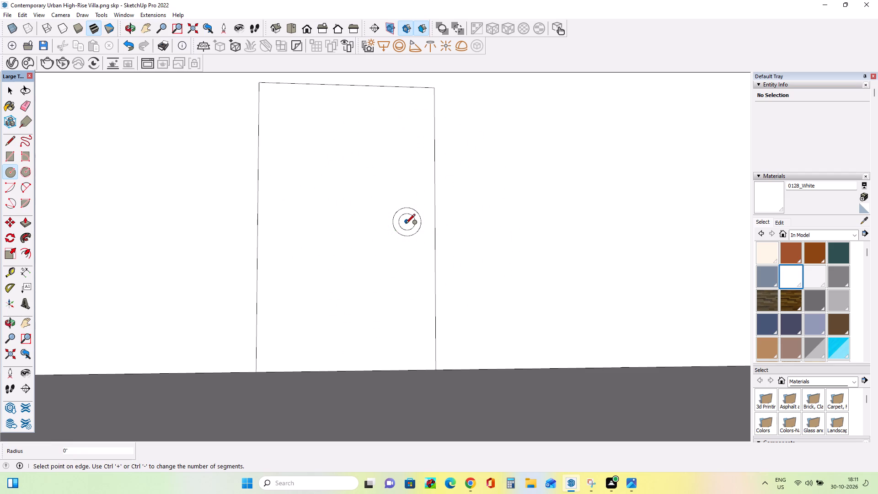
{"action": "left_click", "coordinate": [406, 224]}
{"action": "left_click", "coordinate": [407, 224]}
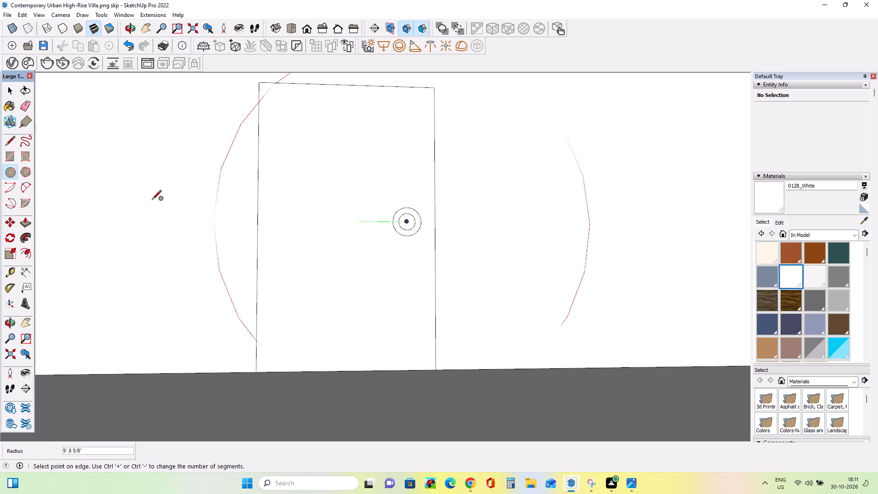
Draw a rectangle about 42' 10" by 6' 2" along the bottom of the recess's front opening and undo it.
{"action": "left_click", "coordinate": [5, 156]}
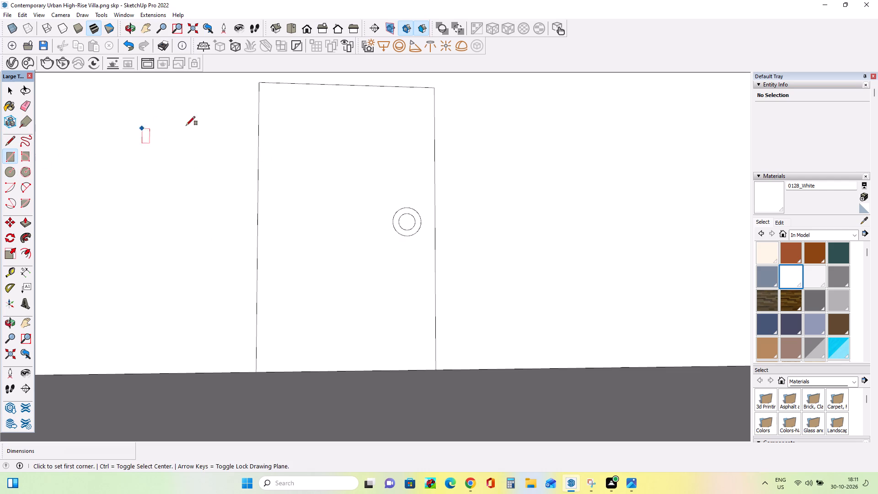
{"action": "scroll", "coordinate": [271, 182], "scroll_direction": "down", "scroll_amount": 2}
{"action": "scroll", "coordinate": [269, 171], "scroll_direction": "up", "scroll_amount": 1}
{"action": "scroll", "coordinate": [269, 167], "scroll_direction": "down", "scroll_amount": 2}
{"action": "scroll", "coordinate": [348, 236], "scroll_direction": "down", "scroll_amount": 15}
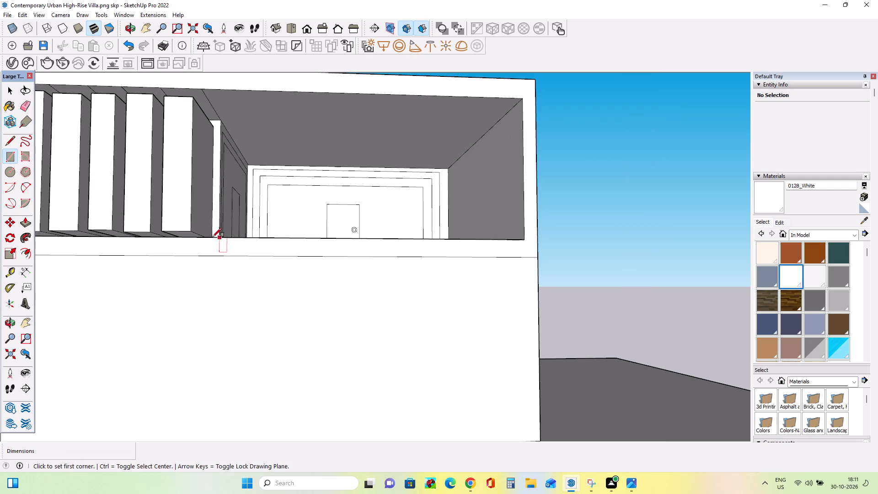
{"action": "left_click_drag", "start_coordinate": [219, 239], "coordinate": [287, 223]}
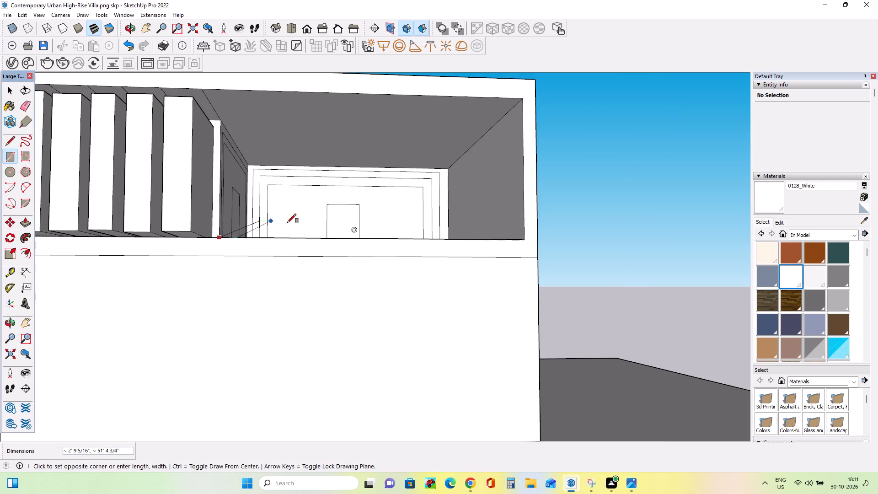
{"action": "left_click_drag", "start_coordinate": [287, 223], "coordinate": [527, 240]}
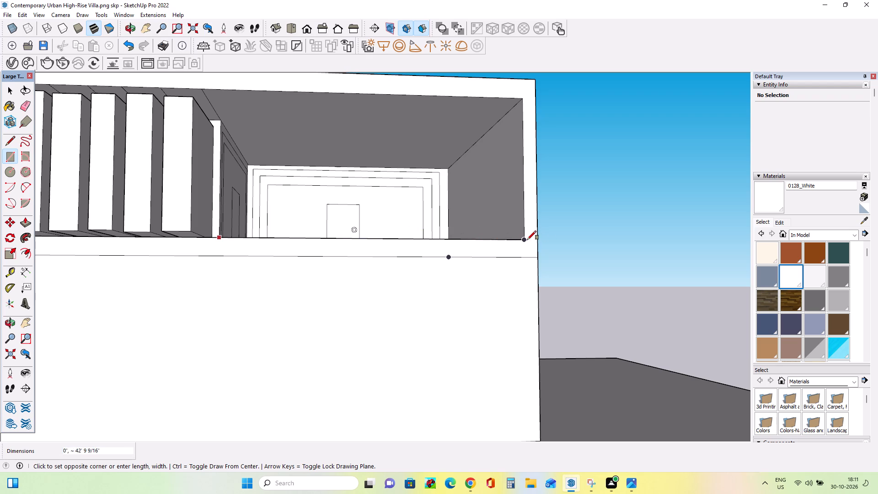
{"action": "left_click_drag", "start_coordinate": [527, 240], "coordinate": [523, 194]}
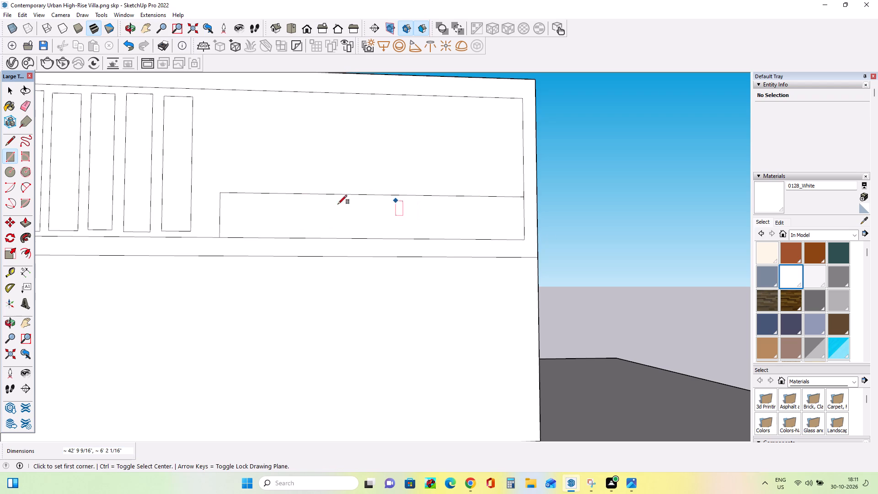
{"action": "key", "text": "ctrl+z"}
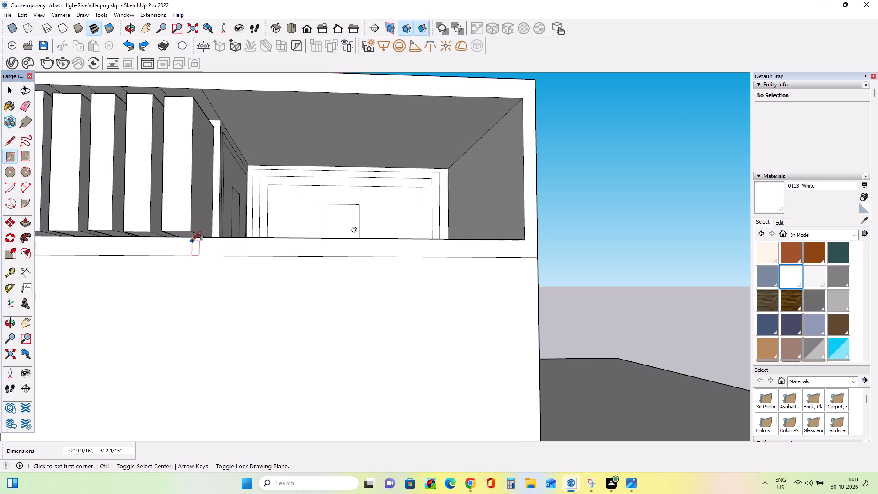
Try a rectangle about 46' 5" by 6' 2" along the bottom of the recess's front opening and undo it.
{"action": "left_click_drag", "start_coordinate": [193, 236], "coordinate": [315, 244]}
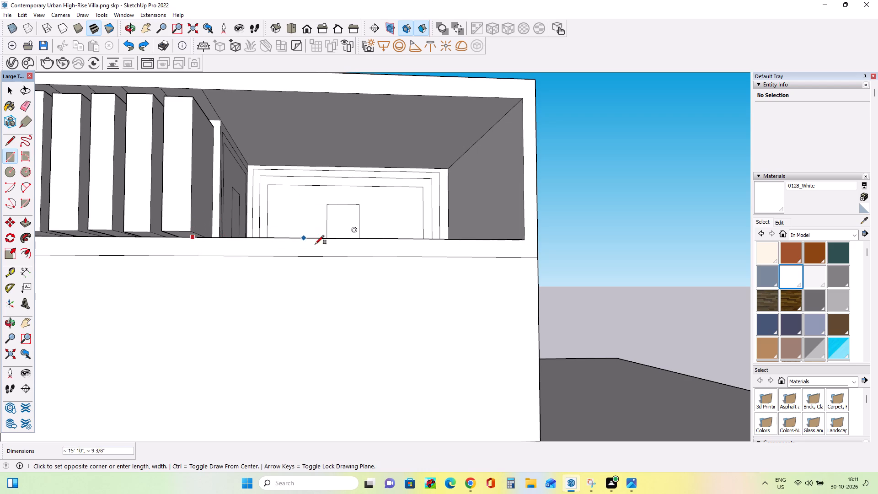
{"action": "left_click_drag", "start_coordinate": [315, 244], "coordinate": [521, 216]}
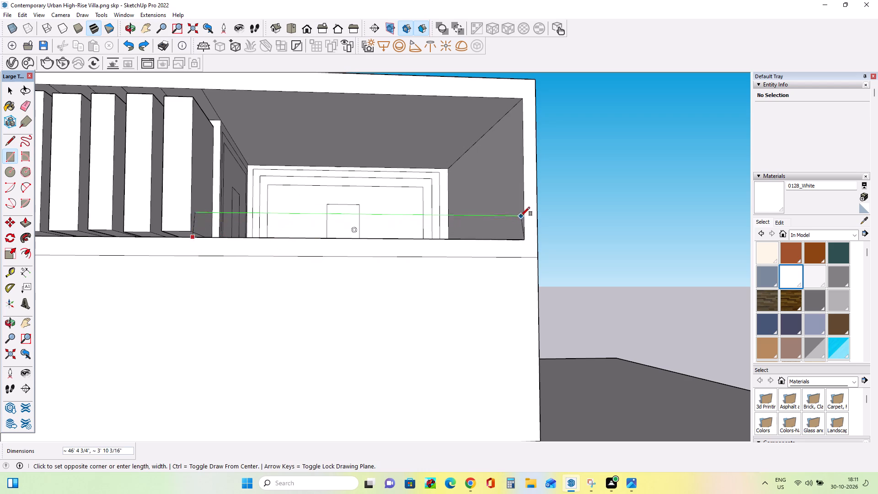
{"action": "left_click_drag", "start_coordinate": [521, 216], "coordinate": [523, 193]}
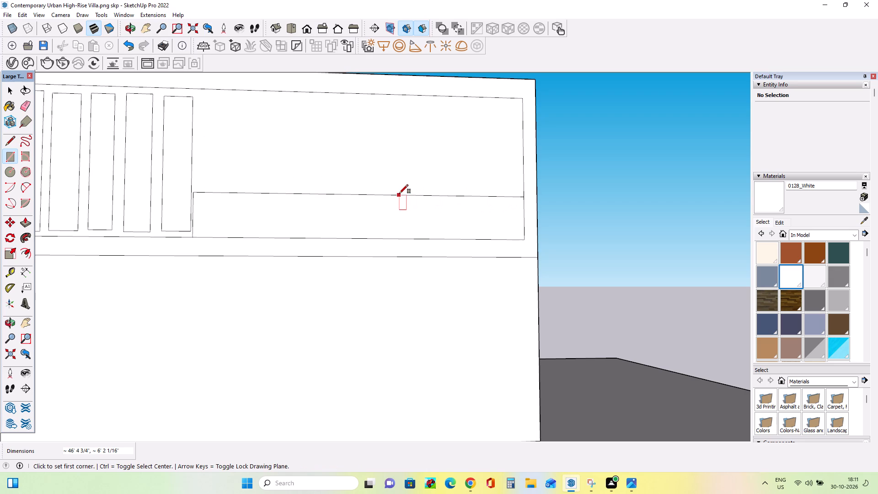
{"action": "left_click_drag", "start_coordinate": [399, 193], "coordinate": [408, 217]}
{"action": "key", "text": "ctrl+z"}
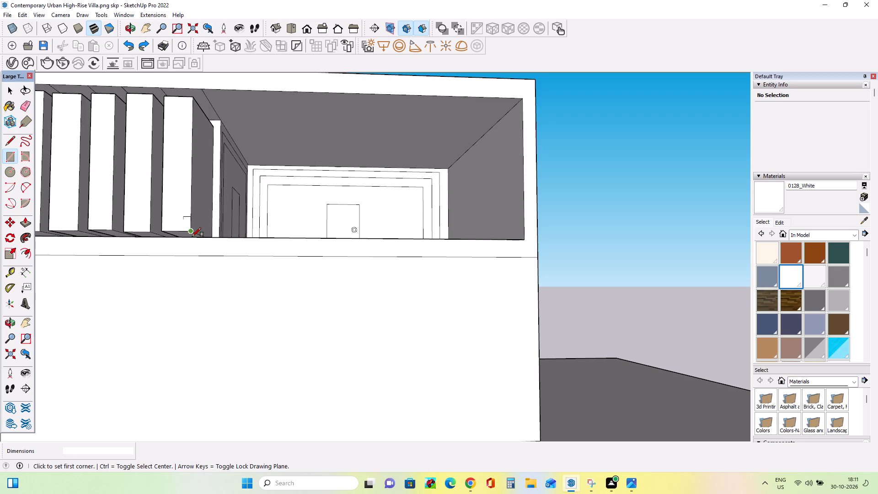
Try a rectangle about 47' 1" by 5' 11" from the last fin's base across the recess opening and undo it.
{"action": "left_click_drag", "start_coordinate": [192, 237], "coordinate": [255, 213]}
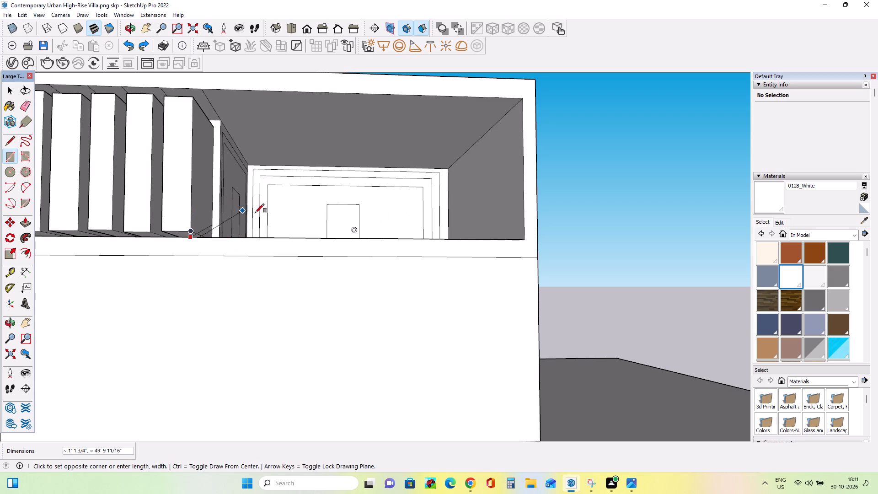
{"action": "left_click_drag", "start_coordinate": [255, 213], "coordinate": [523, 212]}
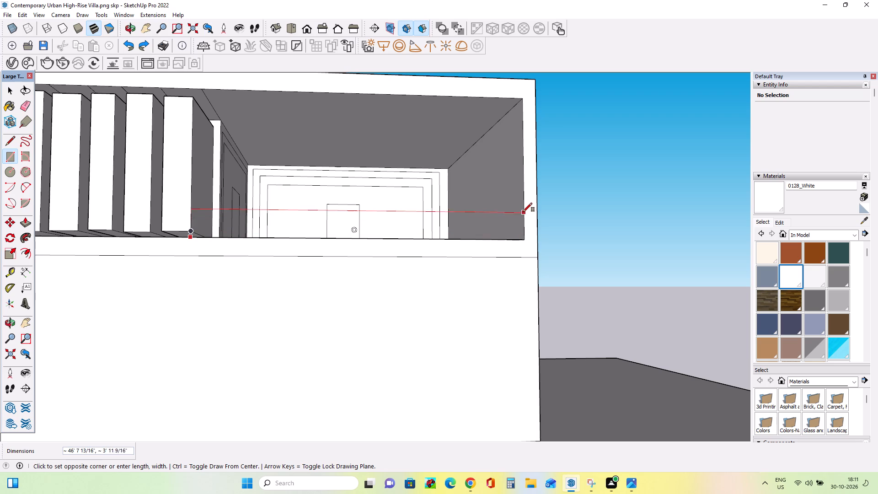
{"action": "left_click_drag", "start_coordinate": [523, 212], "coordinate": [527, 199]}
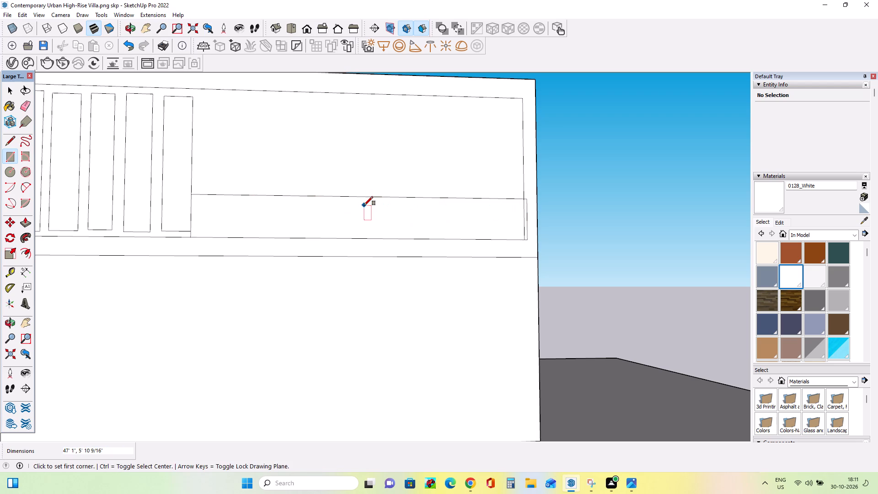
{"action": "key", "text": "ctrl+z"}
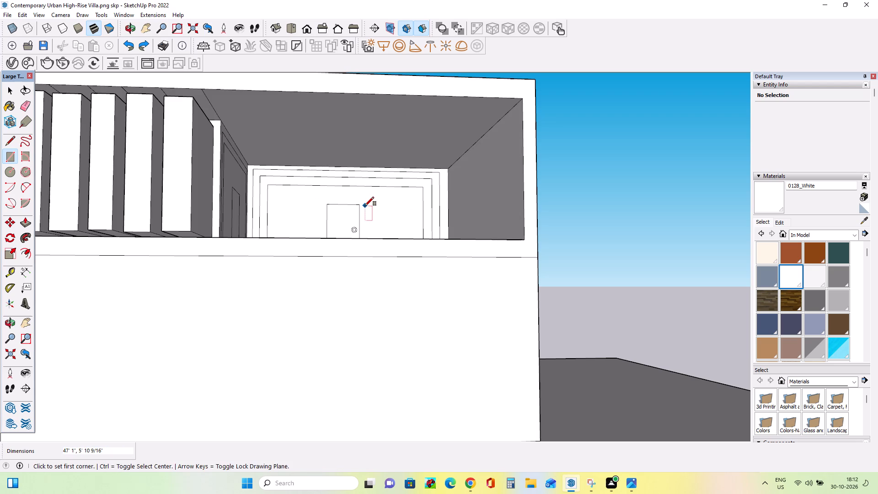
Draw a rectangle about 72' 10" by 23' 1" on the block's lower front face, just inside its edges.
{"action": "left_click", "coordinate": [20, 321]}
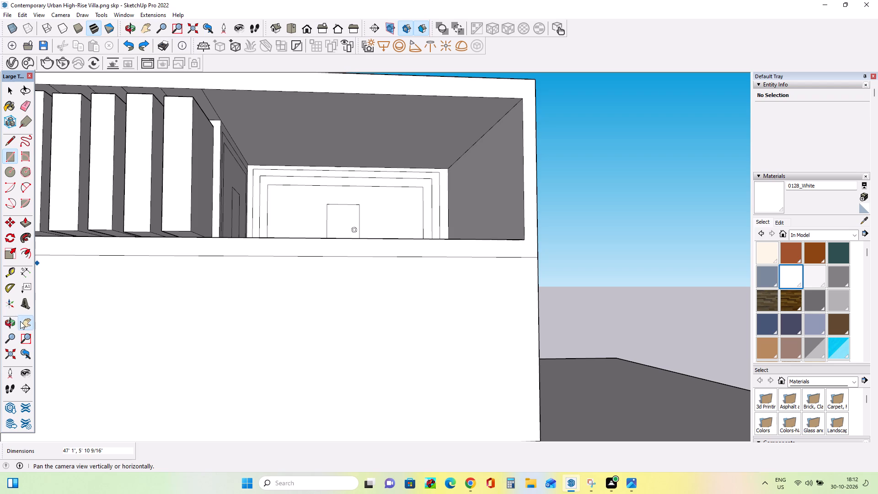
{"action": "left_click_drag", "start_coordinate": [177, 236], "coordinate": [193, 367]}
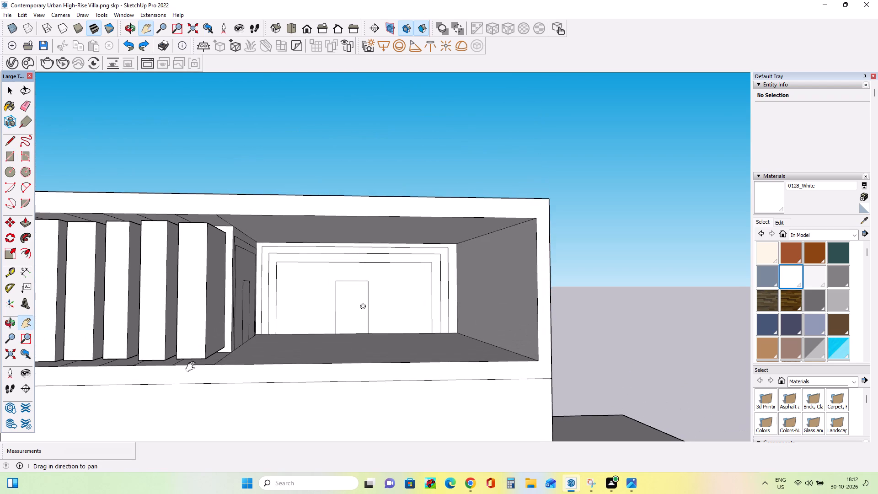
{"action": "left_click_drag", "start_coordinate": [193, 367], "coordinate": [218, 371]}
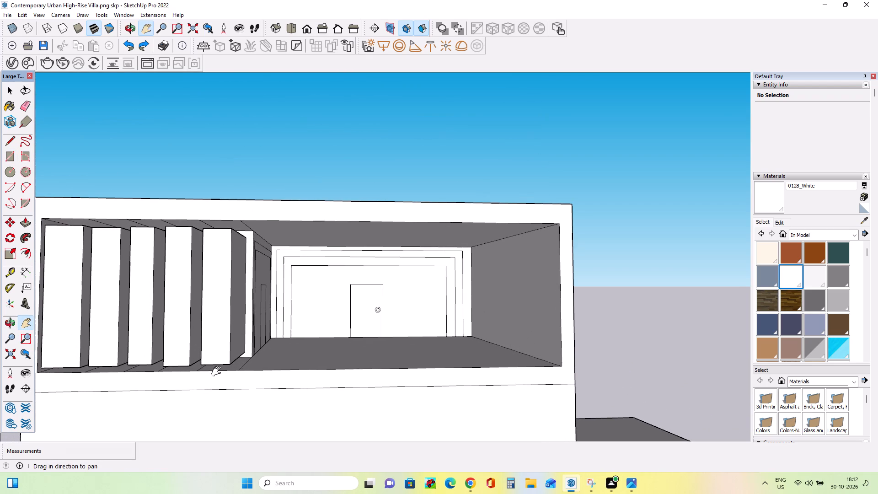
{"action": "left_click_drag", "start_coordinate": [218, 371], "coordinate": [238, 379]}
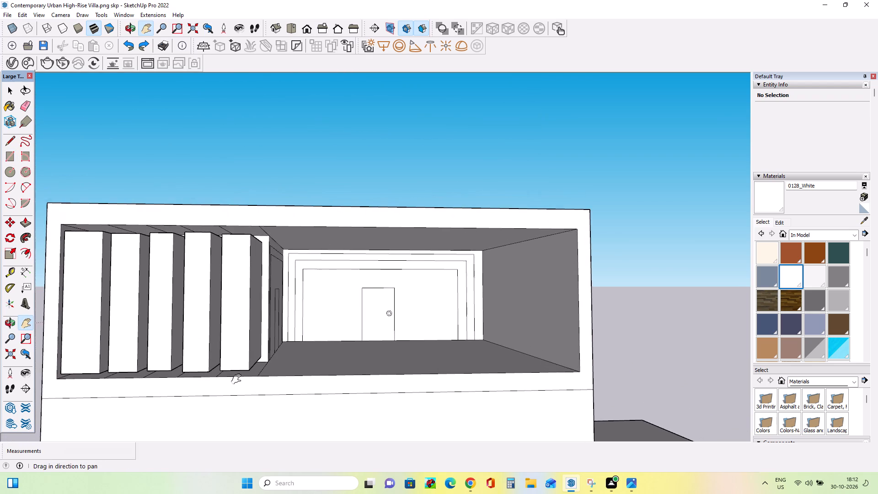
{"action": "left_click_drag", "start_coordinate": [238, 379], "coordinate": [258, 385]}
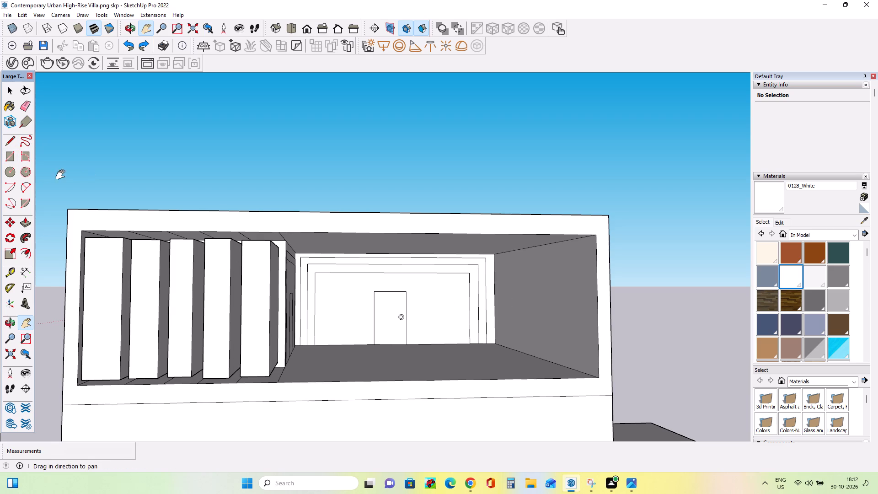
{"action": "left_click_drag", "start_coordinate": [308, 386], "coordinate": [333, 168]}
{"action": "left_click", "coordinate": [9, 156]}
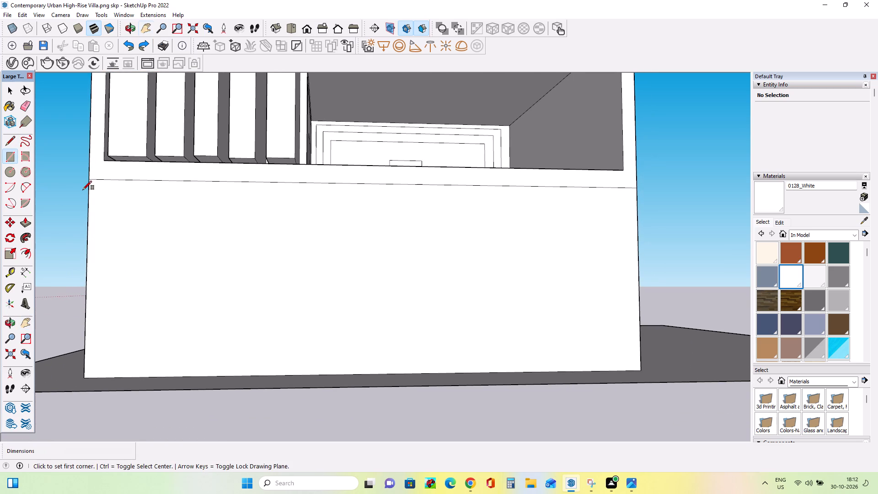
{"action": "left_click_drag", "start_coordinate": [97, 190], "coordinate": [149, 232]}
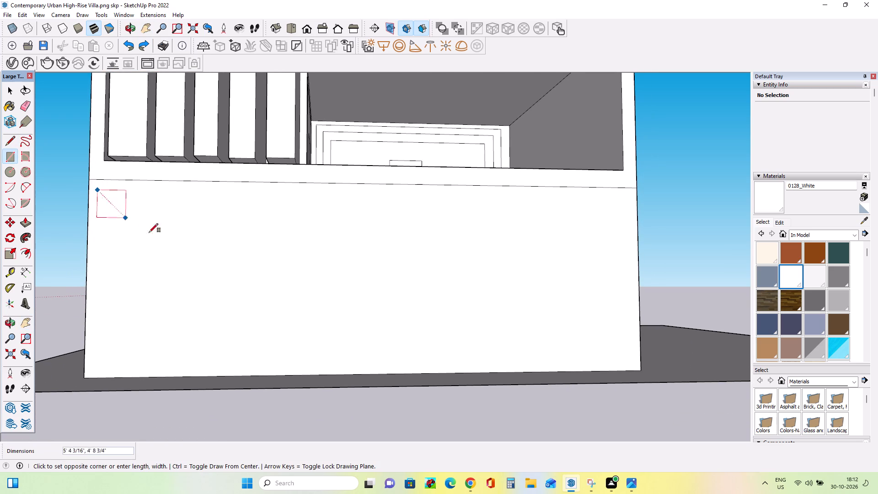
{"action": "left_click_drag", "start_coordinate": [149, 232], "coordinate": [624, 353]}
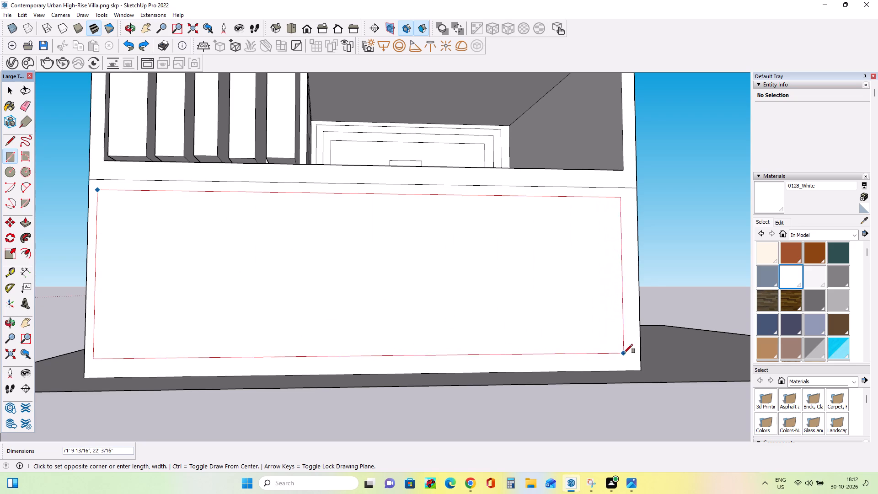
{"action": "left_click_drag", "start_coordinate": [624, 353], "coordinate": [631, 360]}
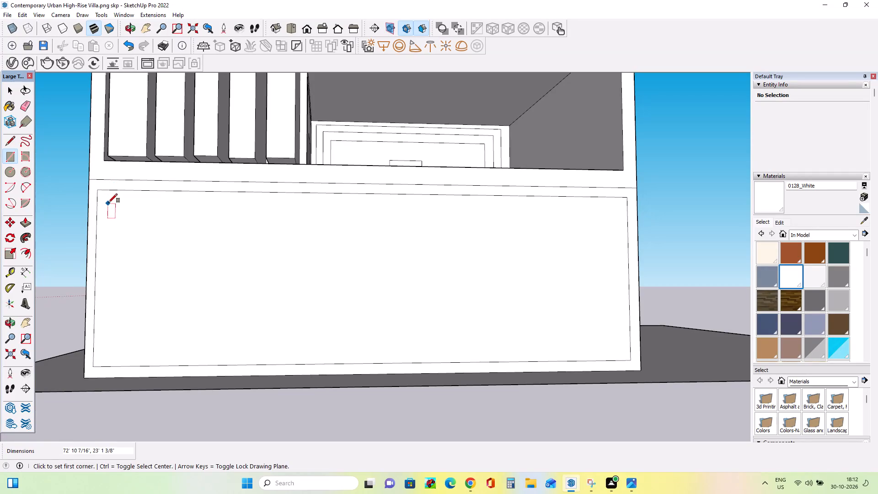
Draw three more nested rectangles inside it, about 68' 11" by 20' 8", 65' 7" by 17' 4", and 62' 1" by 14' 6".
{"action": "left_click_drag", "start_coordinate": [109, 203], "coordinate": [637, 344]}
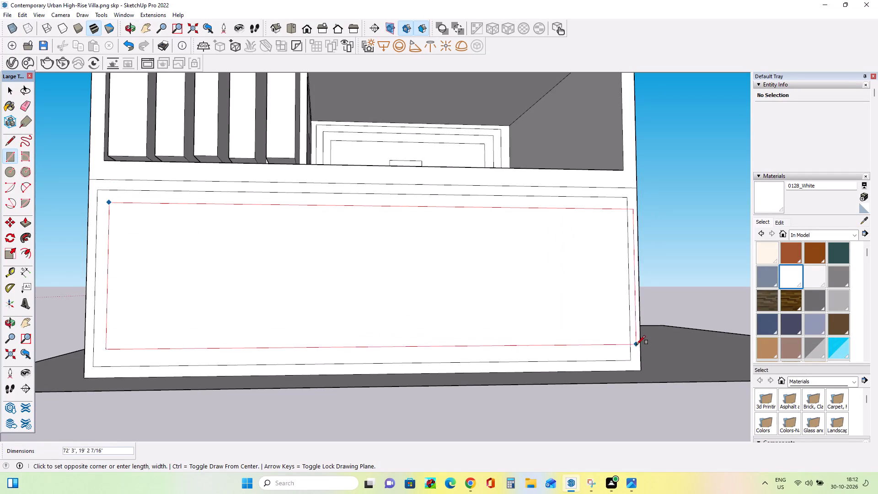
{"action": "left_click_drag", "start_coordinate": [637, 344], "coordinate": [623, 354]}
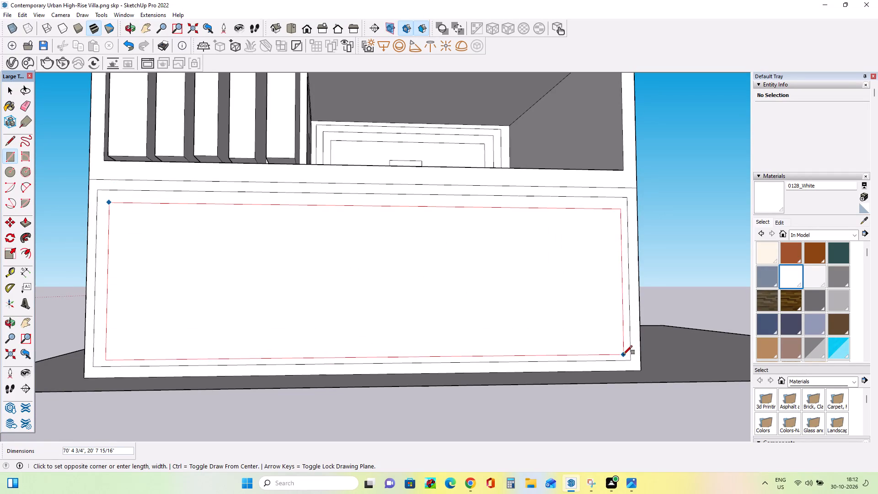
{"action": "left_click_drag", "start_coordinate": [623, 354], "coordinate": [614, 355]}
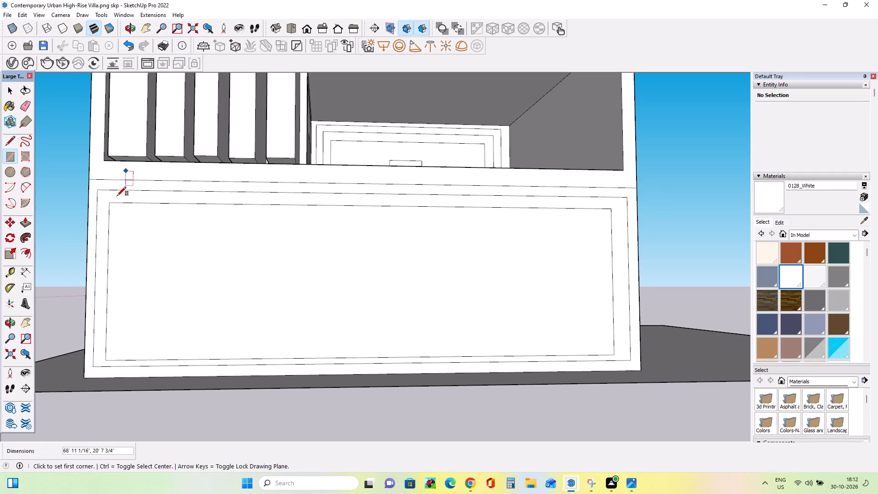
{"action": "left_click_drag", "start_coordinate": [121, 217], "coordinate": [516, 329]}
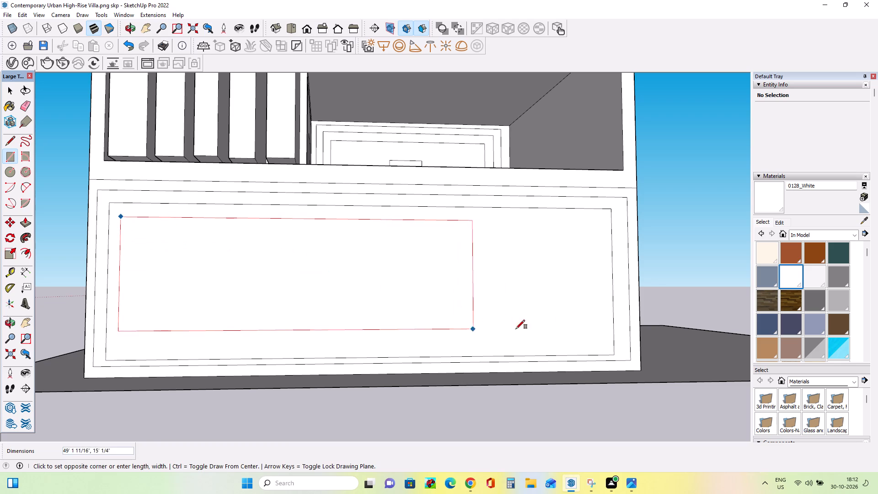
{"action": "left_click_drag", "start_coordinate": [516, 329], "coordinate": [601, 344]}
{"action": "left_click_drag", "start_coordinate": [133, 230], "coordinate": [133, 232]}
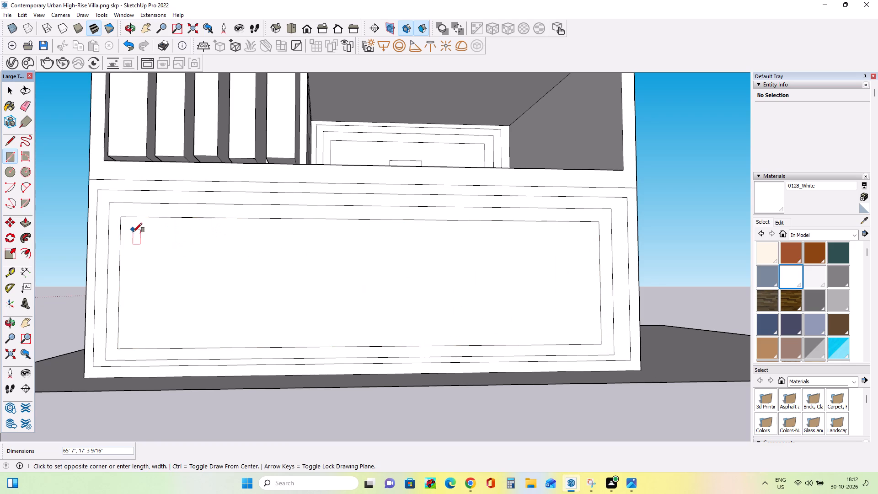
{"action": "left_click_drag", "start_coordinate": [133, 232], "coordinate": [600, 329]}
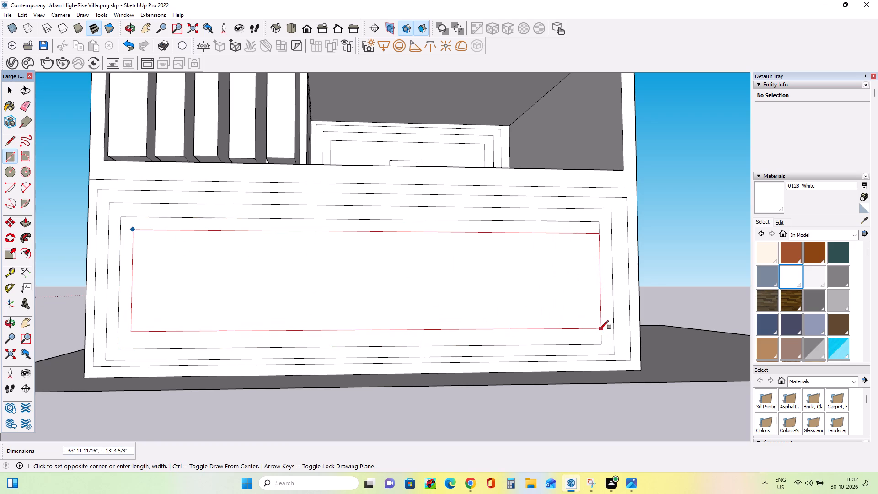
{"action": "left_click_drag", "start_coordinate": [600, 329], "coordinate": [588, 337]}
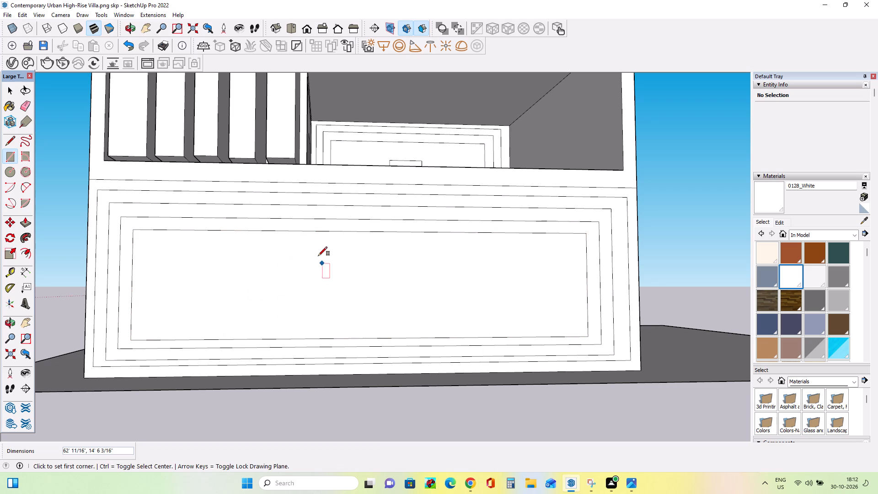
Draw a door rectangle about 9' 11" wide by 16' tall down to the bottom edge of the lower front face.
{"action": "left_click_drag", "start_coordinate": [318, 256], "coordinate": [391, 377]}
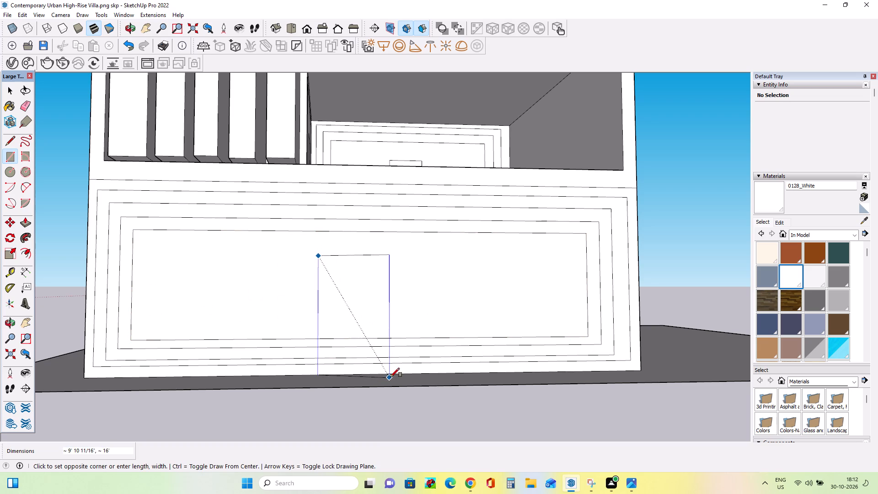
{"action": "left_click_drag", "start_coordinate": [391, 377], "coordinate": [392, 372]}
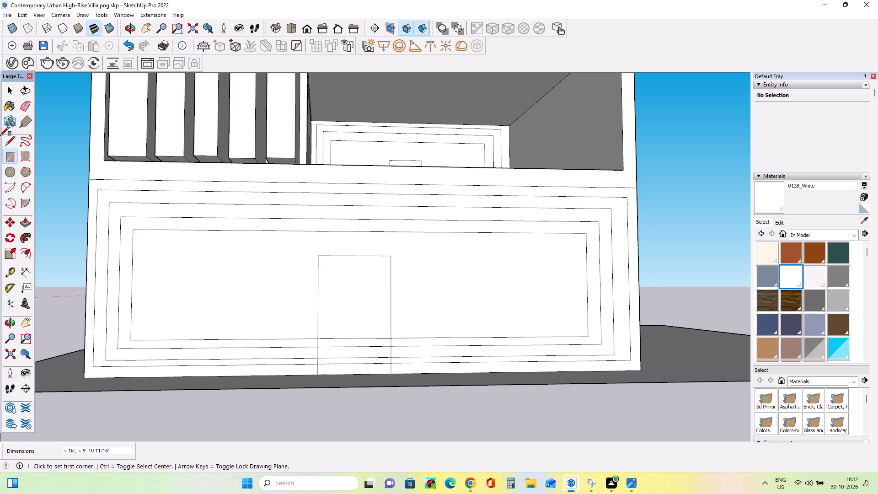
Erase the four nested rectangles' bottom lines where they cross the lower-front door.
{"action": "left_click", "coordinate": [25, 107]}
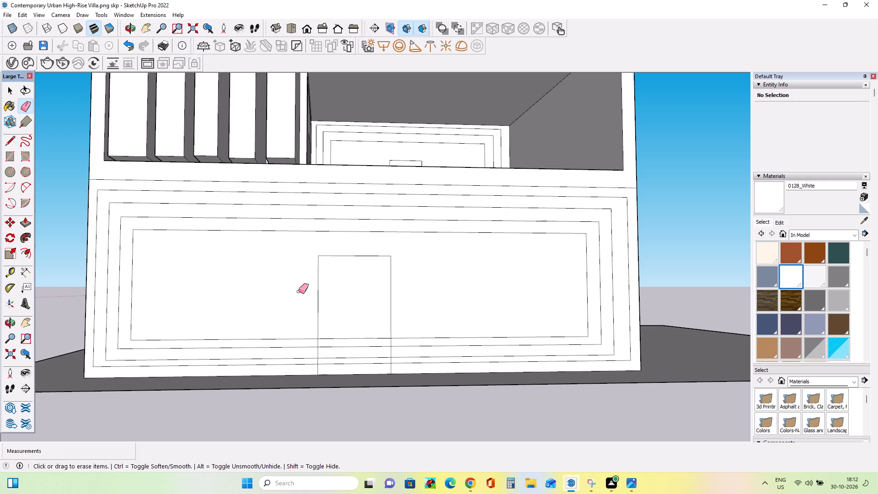
{"action": "left_click", "coordinate": [343, 338]}
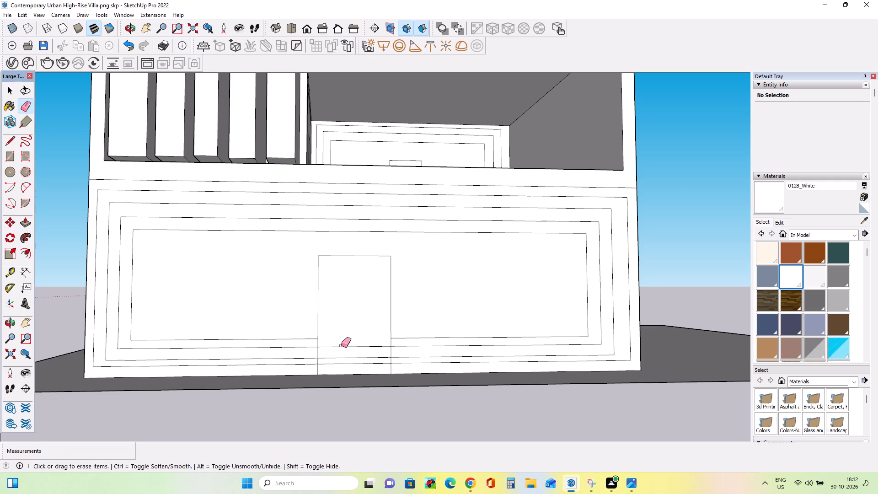
{"action": "left_click", "coordinate": [341, 345]}
{"action": "left_click", "coordinate": [342, 348]}
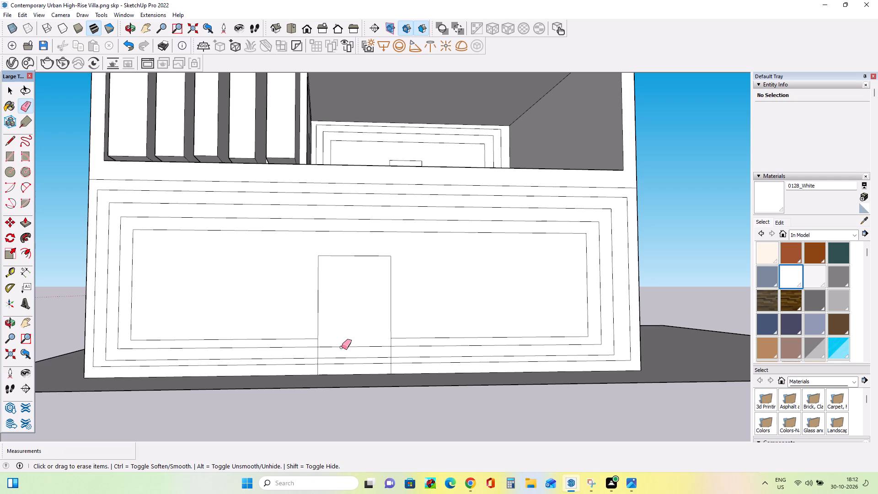
{"action": "left_click", "coordinate": [342, 347]}
{"action": "left_click", "coordinate": [341, 357]}
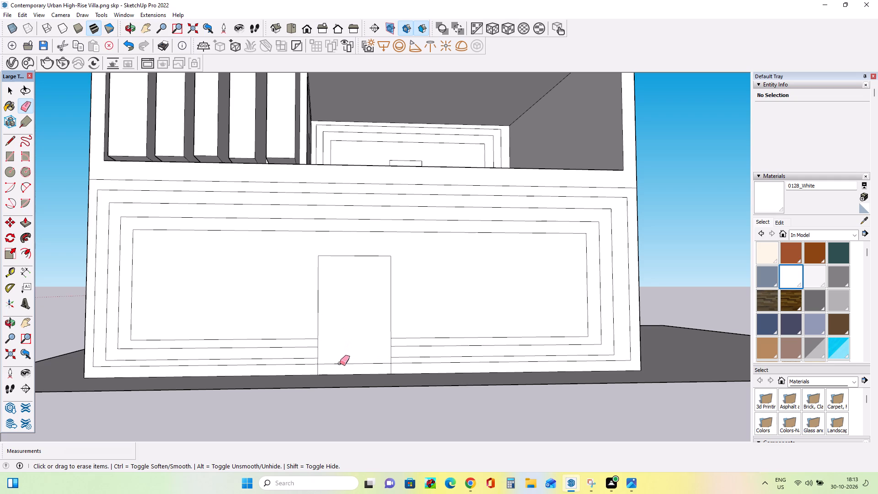
{"action": "left_click", "coordinate": [339, 364]}
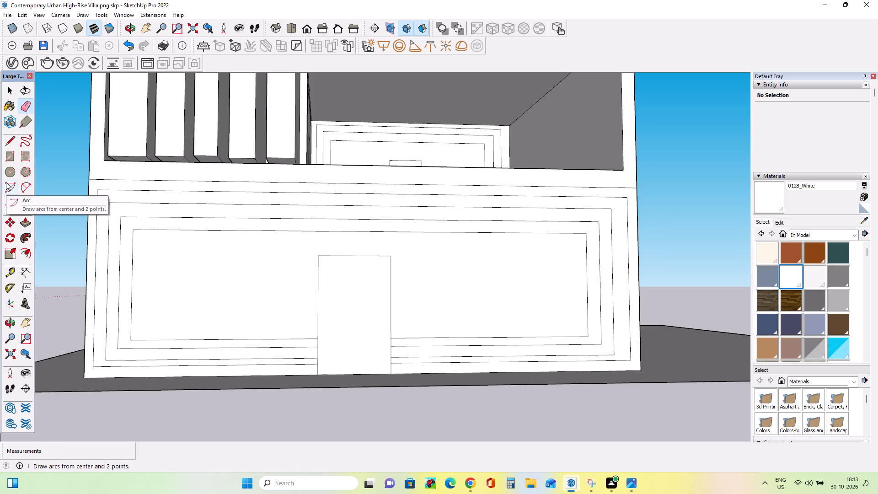
Make a new empty group with nothing selected and switch to the standard front view.
{"action": "left_click", "coordinate": [4, 155]}
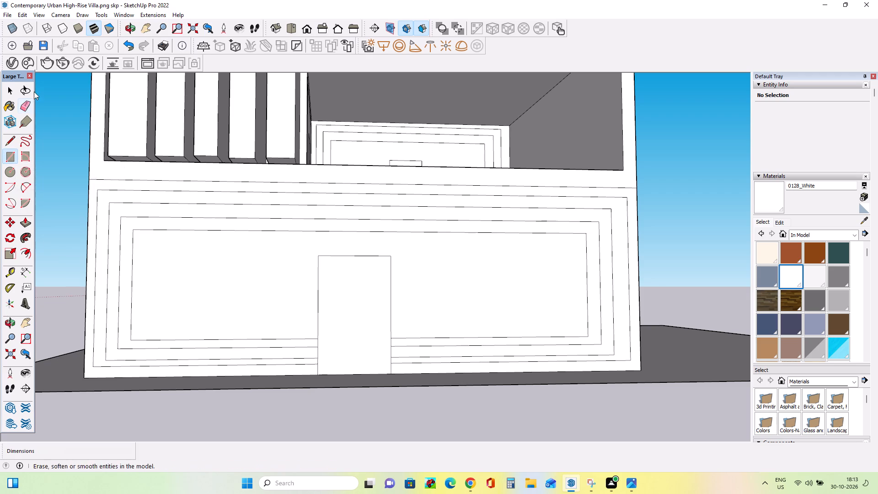
{"action": "left_click", "coordinate": [25, 12]}
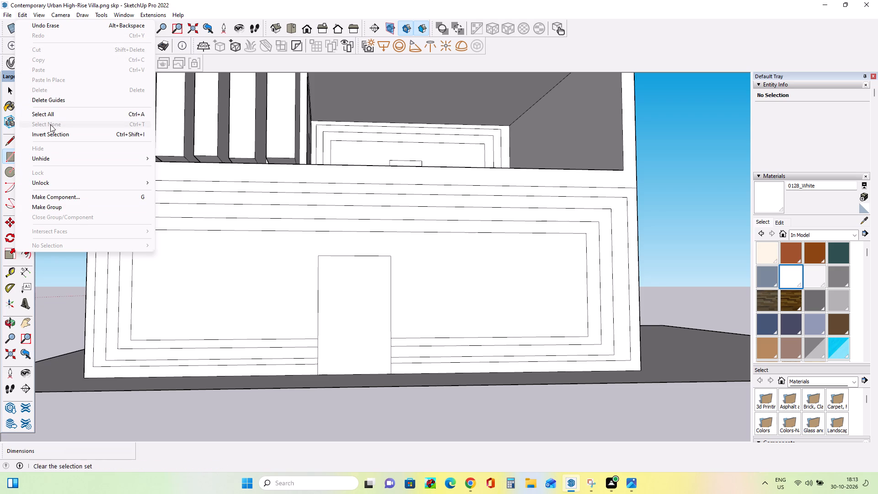
{"action": "left_click", "coordinate": [54, 204]}
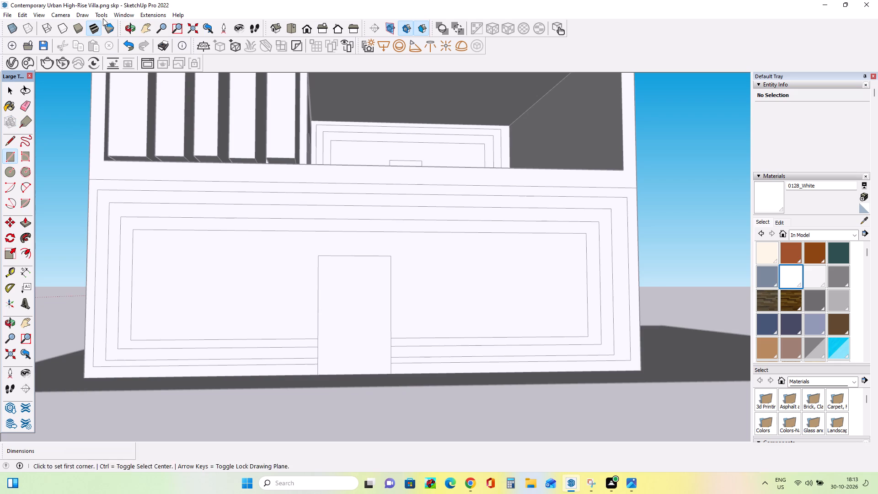
{"action": "left_click", "coordinate": [310, 27]}
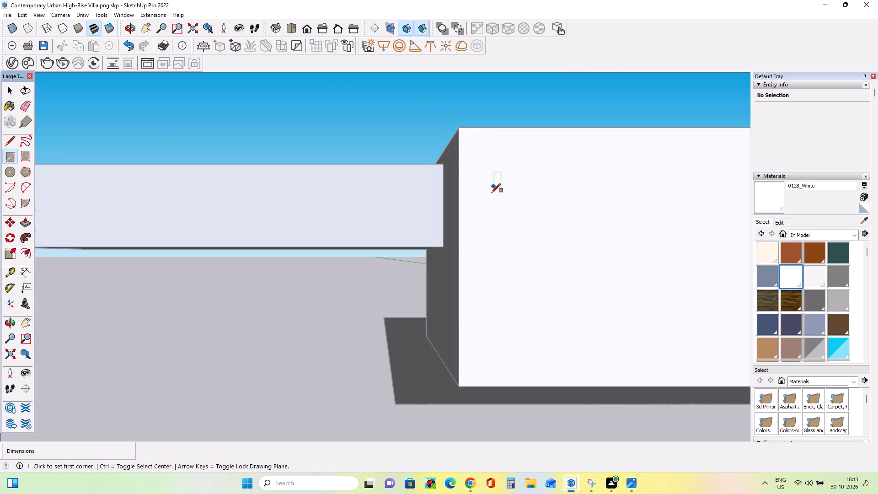
Inspect the trial block in the right, left, back and front standard views and at an angle from its front.
{"action": "left_click", "coordinate": [320, 31]}
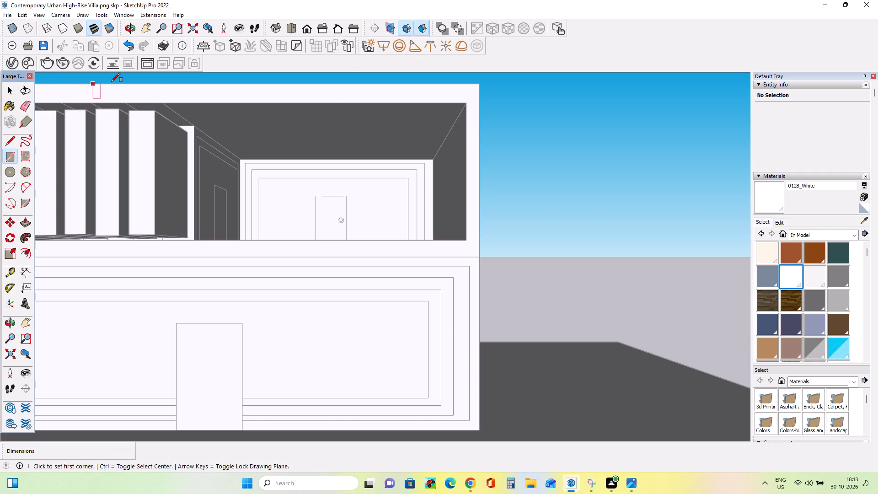
{"action": "left_click", "coordinate": [354, 24]}
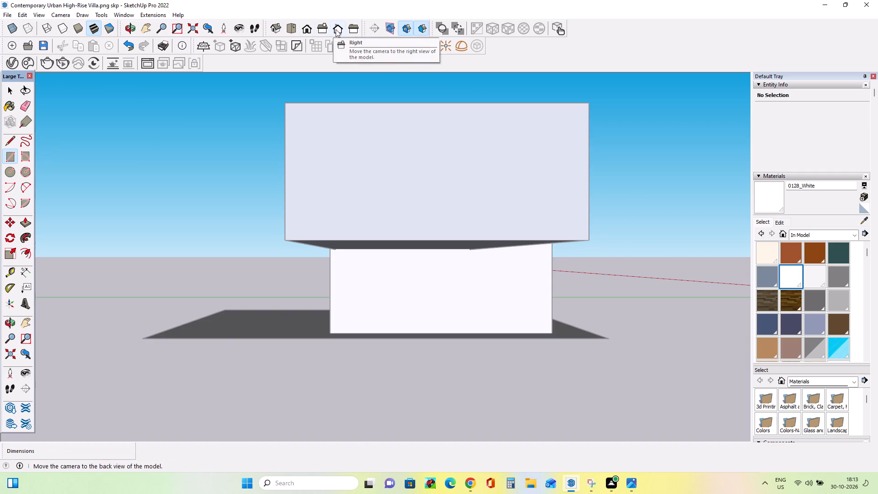
{"action": "left_click", "coordinate": [333, 29]}
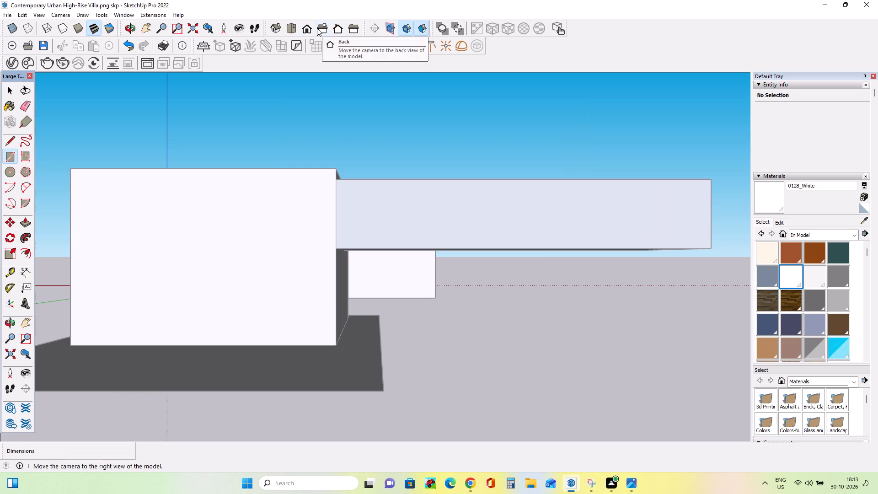
{"action": "left_click", "coordinate": [300, 25]}
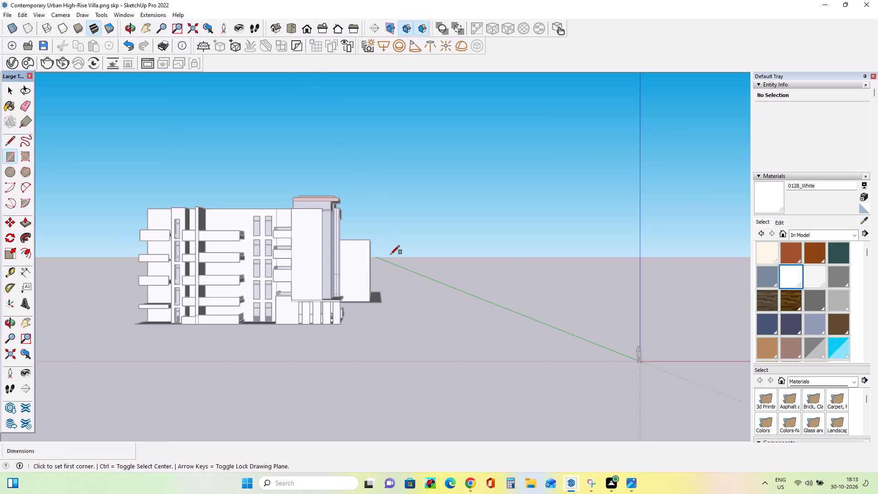
{"action": "middle_click_drag", "start_coordinate": [406, 276], "coordinate": [263, 268]}
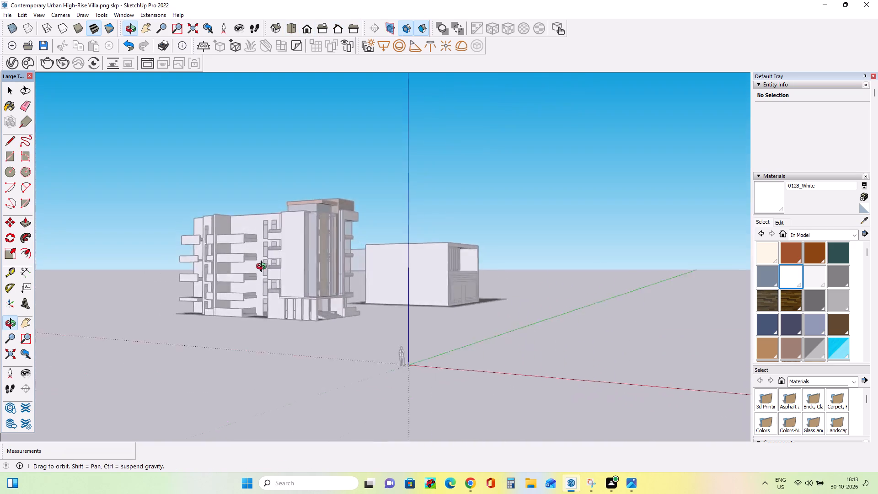
{"action": "middle_click_drag", "start_coordinate": [263, 268], "coordinate": [156, 248]}
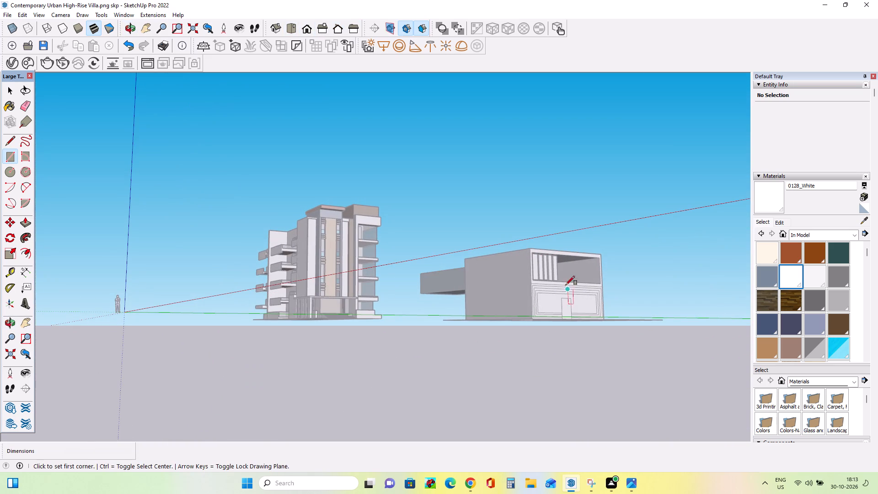
{"action": "middle_click_drag", "start_coordinate": [566, 285], "coordinate": [375, 300]}
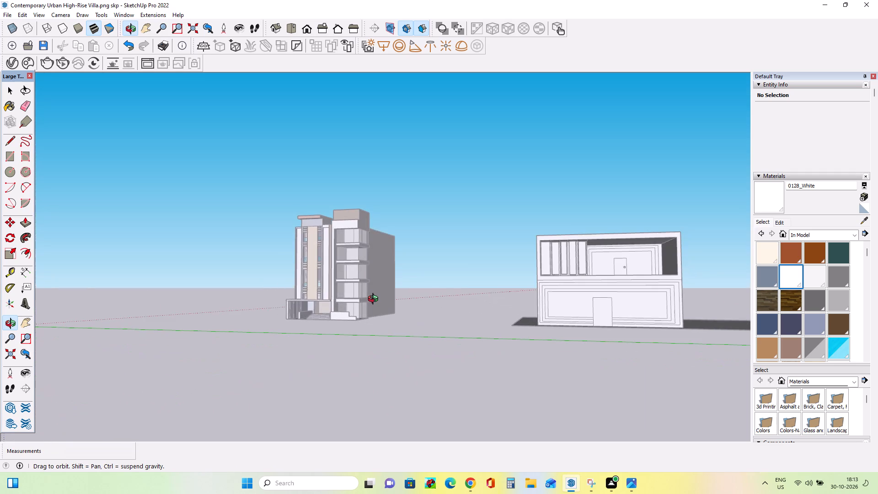
{"action": "middle_click_drag", "start_coordinate": [375, 300], "coordinate": [472, 311]}
{"action": "scroll", "coordinate": [593, 302], "scroll_direction": "up", "scroll_amount": 6}
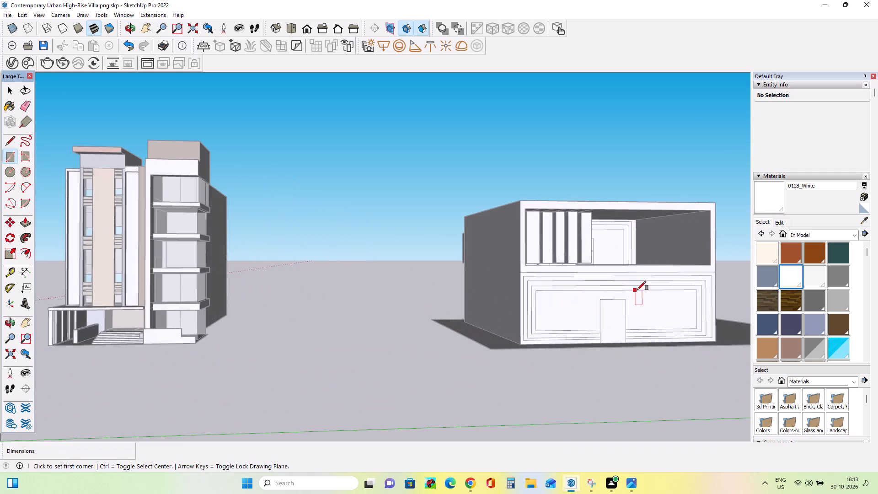
{"action": "middle_click_drag", "start_coordinate": [642, 292], "coordinate": [542, 294]}
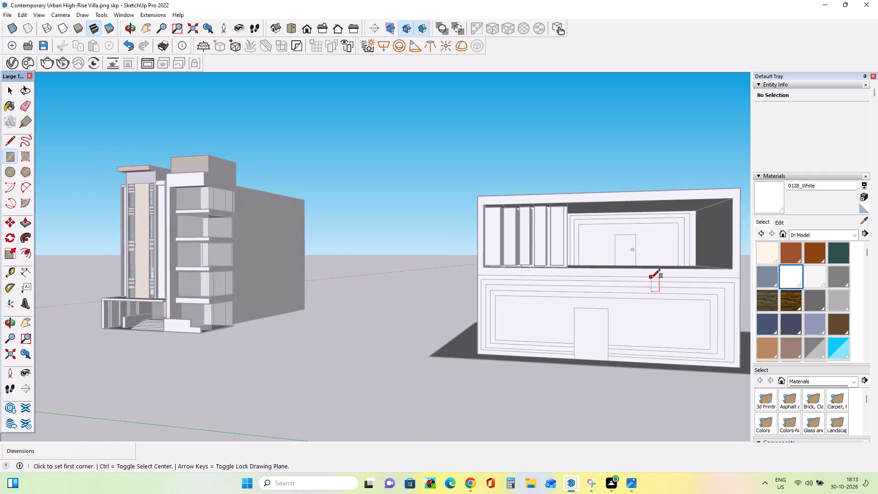
{"action": "middle_click_drag", "start_coordinate": [651, 278], "coordinate": [621, 282]}
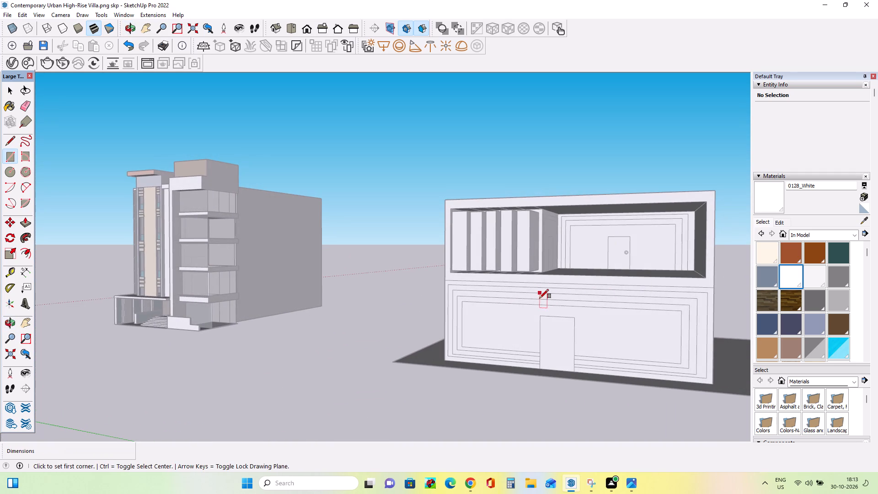
{"action": "scroll", "coordinate": [603, 325], "scroll_direction": "up", "scroll_amount": 3}
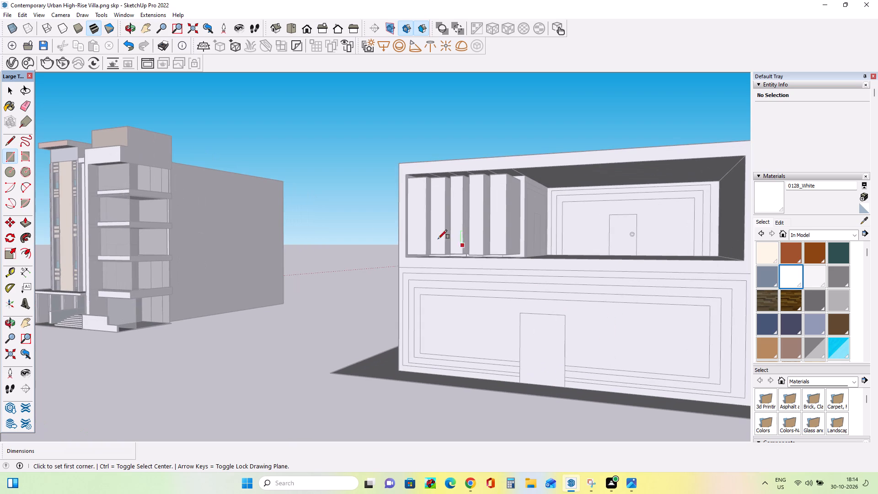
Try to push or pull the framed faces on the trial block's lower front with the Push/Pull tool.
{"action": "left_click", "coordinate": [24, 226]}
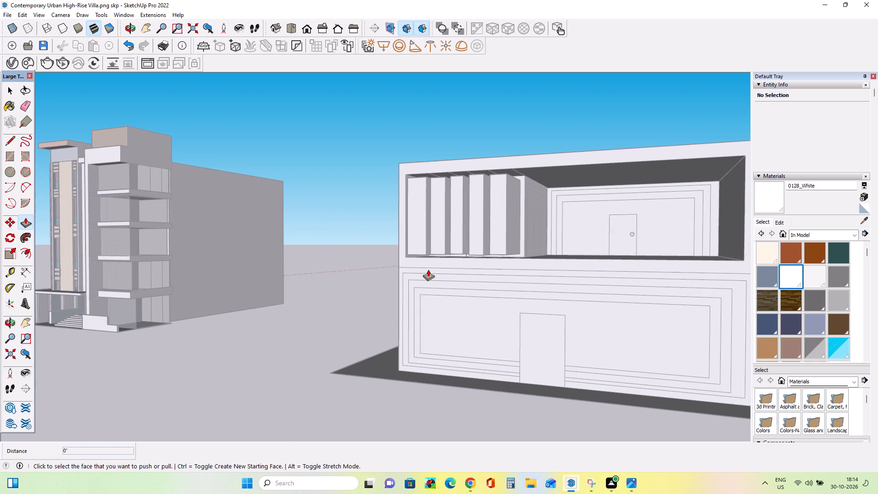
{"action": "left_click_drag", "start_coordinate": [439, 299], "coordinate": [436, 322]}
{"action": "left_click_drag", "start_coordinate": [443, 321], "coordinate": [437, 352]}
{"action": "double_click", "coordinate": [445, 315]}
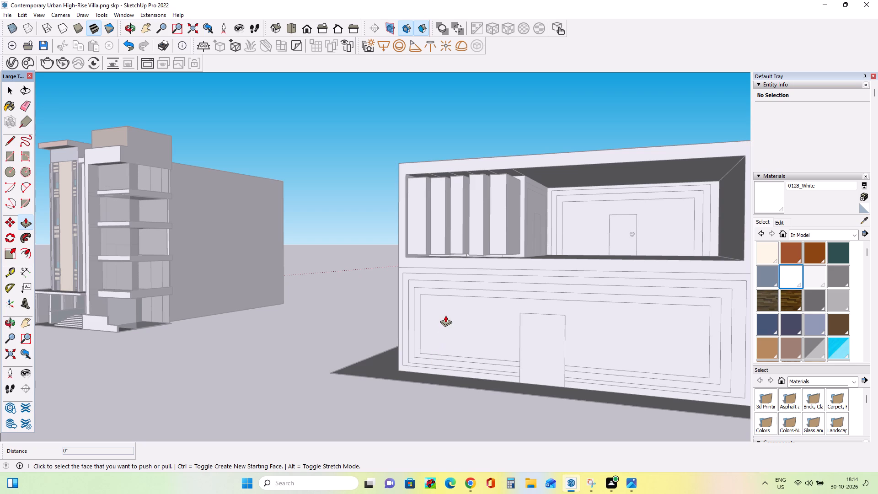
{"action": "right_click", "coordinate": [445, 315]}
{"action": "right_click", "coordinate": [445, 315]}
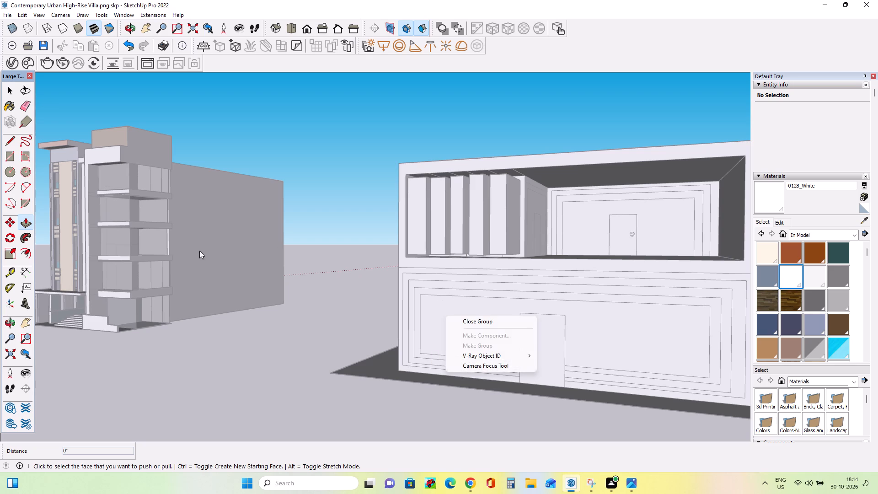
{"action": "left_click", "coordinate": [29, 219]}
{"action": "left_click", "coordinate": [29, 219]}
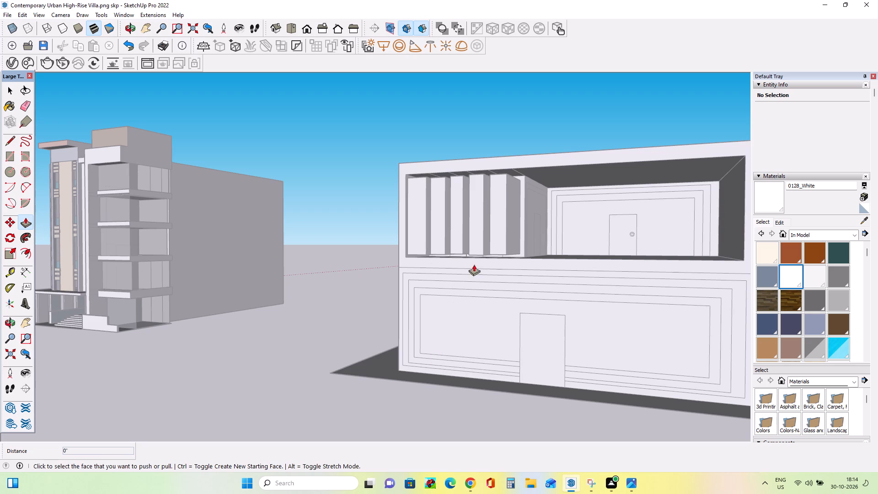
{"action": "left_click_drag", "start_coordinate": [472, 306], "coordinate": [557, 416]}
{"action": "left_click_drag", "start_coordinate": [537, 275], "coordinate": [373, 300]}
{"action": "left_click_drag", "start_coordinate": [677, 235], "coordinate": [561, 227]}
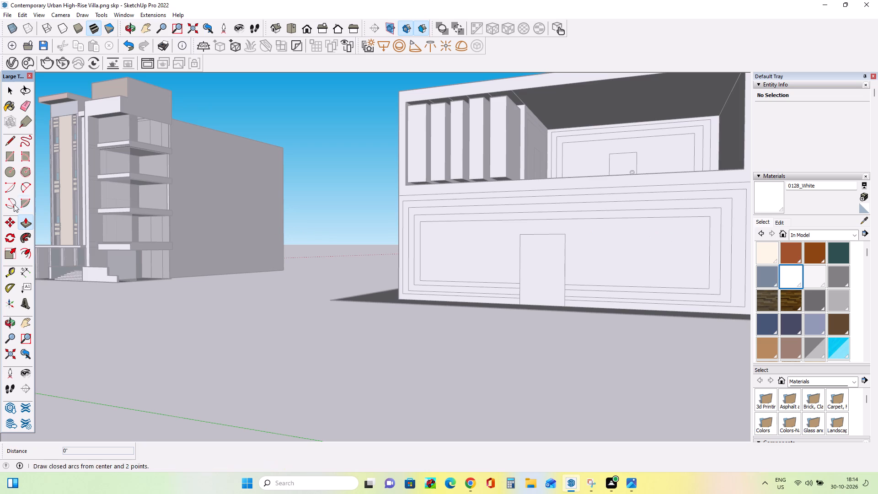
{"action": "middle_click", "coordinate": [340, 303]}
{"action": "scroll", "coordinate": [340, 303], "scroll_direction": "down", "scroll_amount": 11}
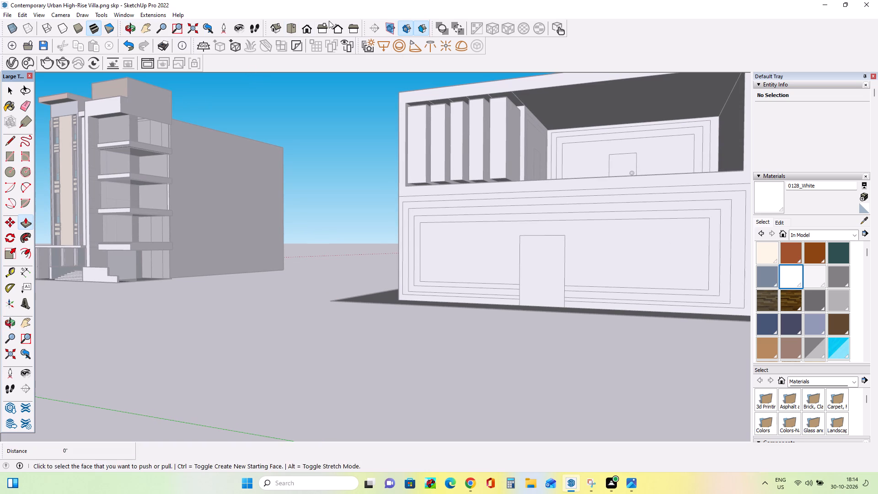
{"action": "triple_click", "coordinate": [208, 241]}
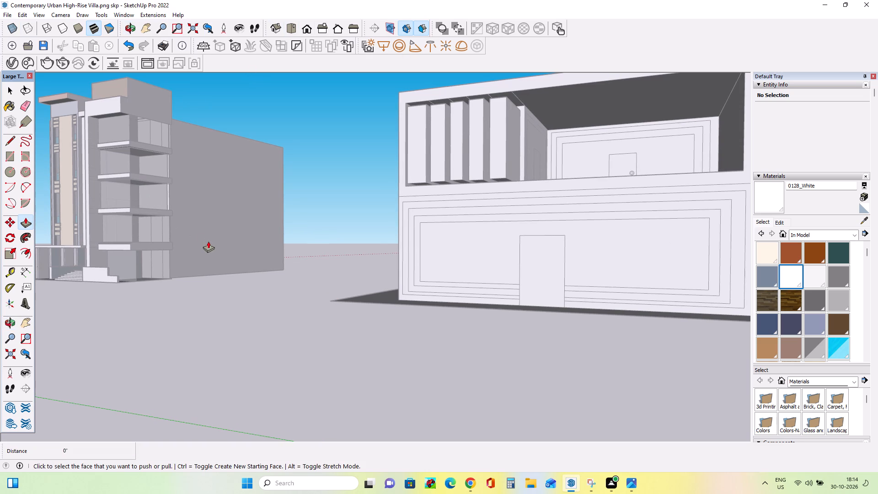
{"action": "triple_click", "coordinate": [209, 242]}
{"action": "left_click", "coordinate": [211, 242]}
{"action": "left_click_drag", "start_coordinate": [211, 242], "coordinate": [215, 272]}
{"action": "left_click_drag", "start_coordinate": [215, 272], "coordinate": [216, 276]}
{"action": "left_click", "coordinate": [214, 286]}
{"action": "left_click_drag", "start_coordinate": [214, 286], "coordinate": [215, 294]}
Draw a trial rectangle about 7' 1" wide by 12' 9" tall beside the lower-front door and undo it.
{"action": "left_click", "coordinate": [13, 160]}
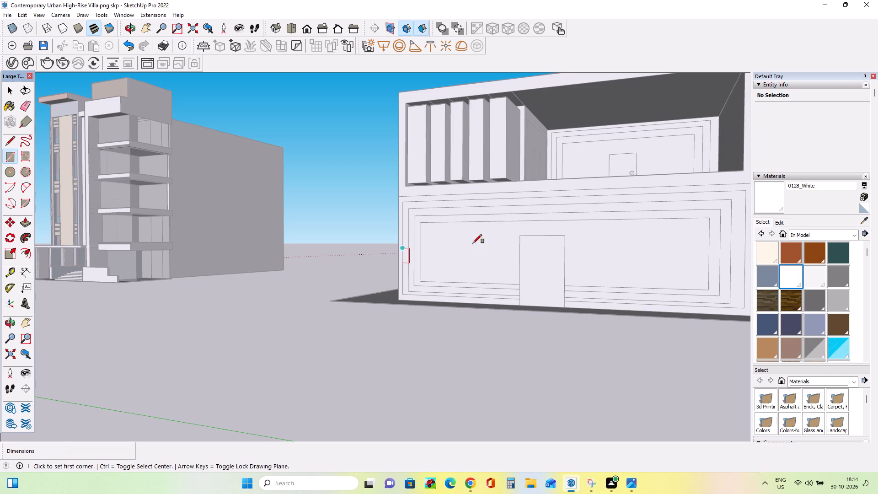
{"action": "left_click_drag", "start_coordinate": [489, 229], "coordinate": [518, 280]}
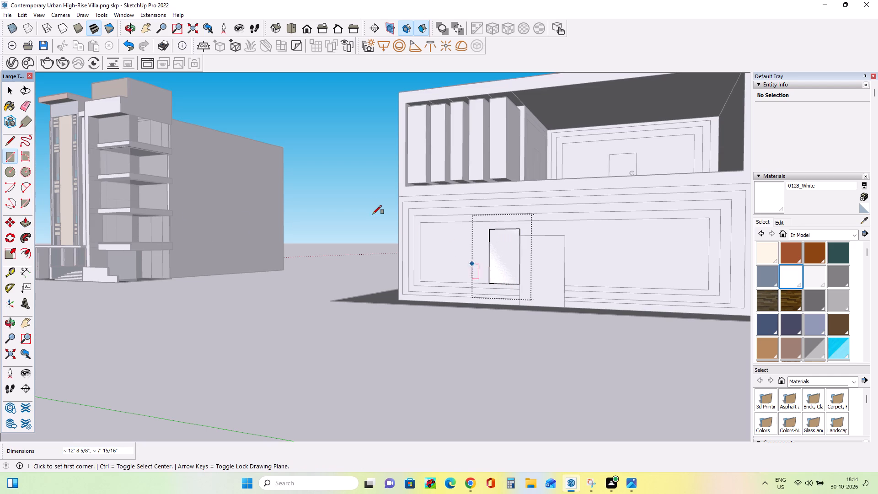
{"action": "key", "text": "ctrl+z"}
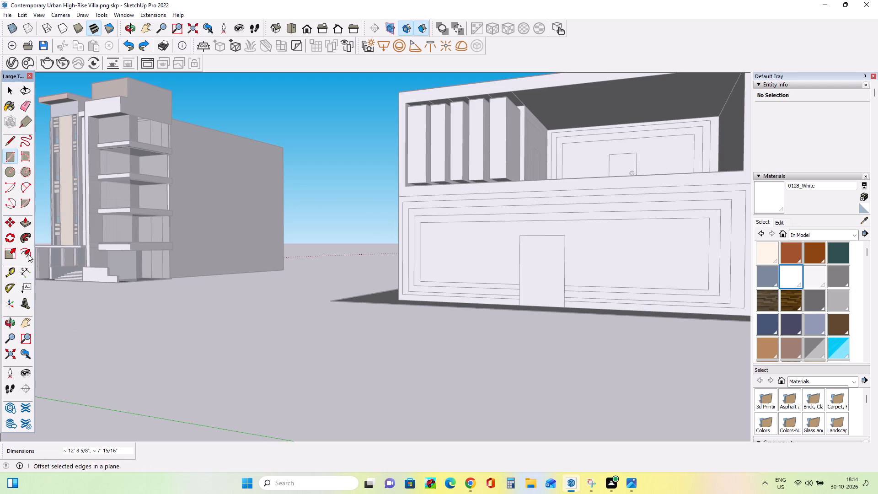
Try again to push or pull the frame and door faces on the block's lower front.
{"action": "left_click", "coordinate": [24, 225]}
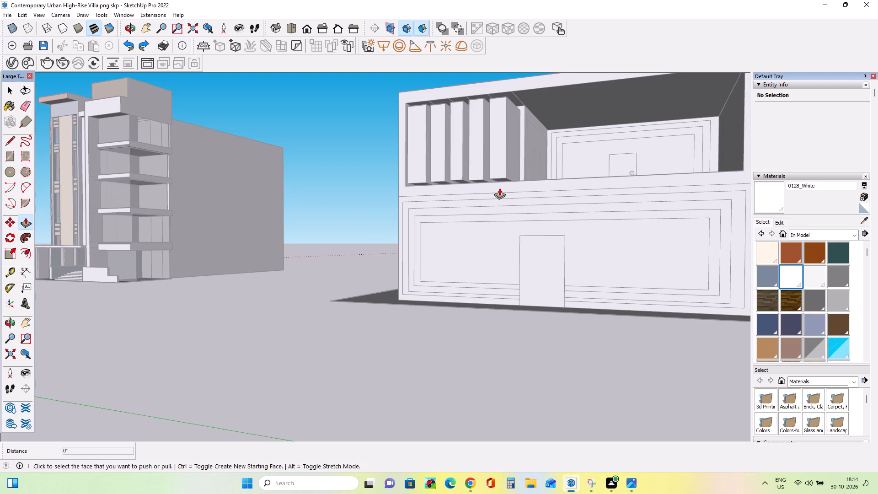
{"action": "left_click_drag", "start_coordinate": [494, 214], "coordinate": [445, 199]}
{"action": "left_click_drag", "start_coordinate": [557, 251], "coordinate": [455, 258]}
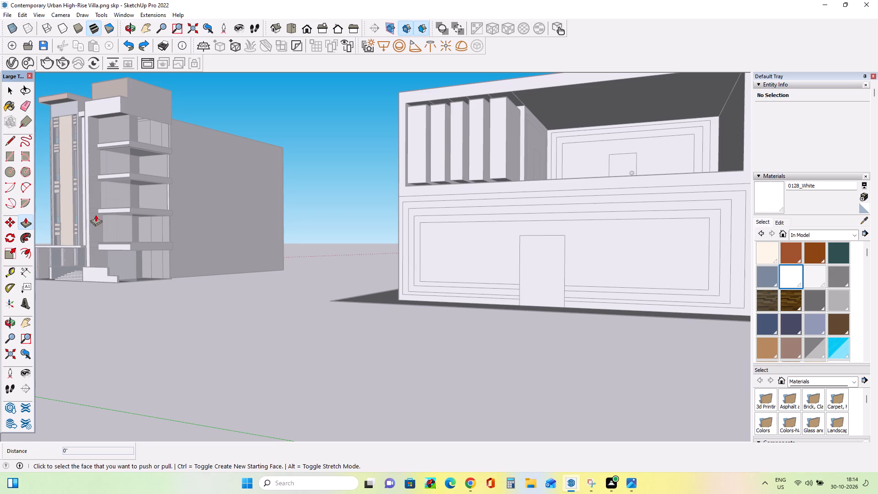
Examine the trial block and villa from several angles and frame both from the front.
{"action": "left_click", "coordinate": [23, 320]}
{"action": "left_click_drag", "start_coordinate": [565, 289], "coordinate": [580, 357]}
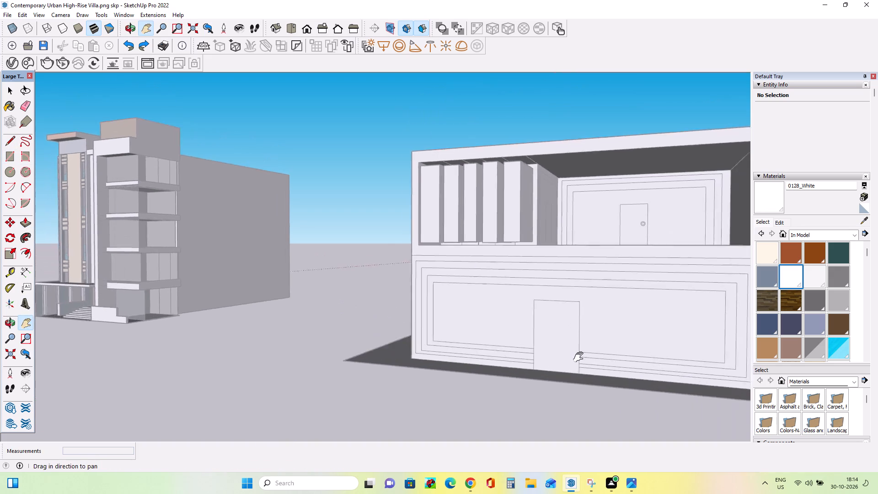
{"action": "left_click_drag", "start_coordinate": [580, 357], "coordinate": [685, 342]}
{"action": "middle_click_drag", "start_coordinate": [678, 331], "coordinate": [510, 312]}
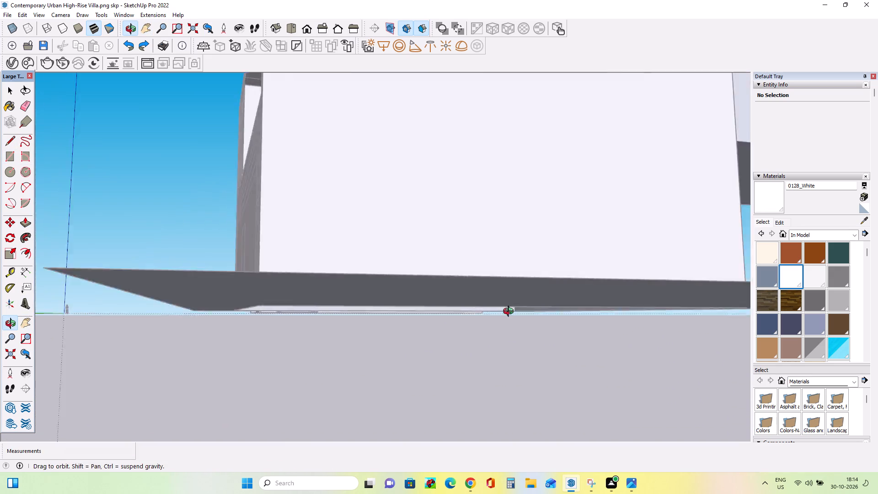
{"action": "middle_click_drag", "start_coordinate": [510, 312], "coordinate": [727, 316]}
{"action": "scroll", "coordinate": [727, 316], "scroll_direction": "down", "scroll_amount": 18}
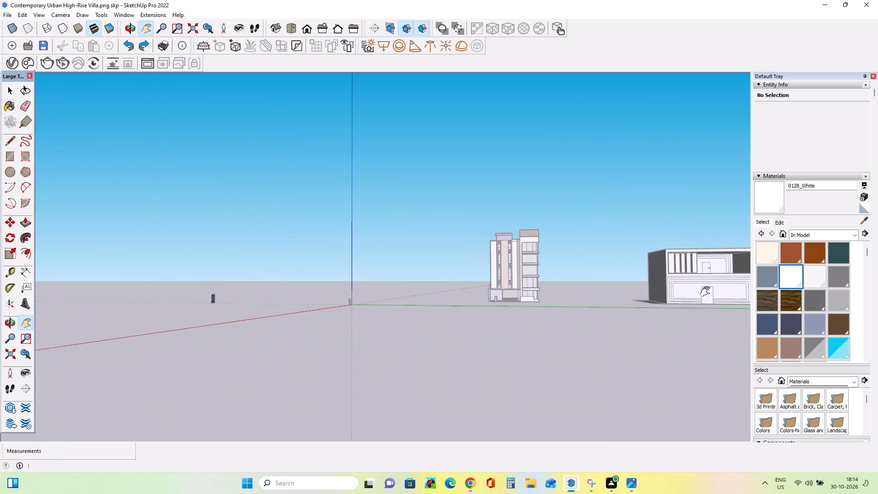
{"action": "scroll", "coordinate": [707, 292], "scroll_direction": "down", "scroll_amount": 10}
{"action": "middle_click", "coordinate": [709, 290]}
{"action": "middle_click_drag", "start_coordinate": [732, 286], "coordinate": [698, 279]}
{"action": "scroll", "coordinate": [732, 286], "scroll_direction": "up", "scroll_amount": 1}
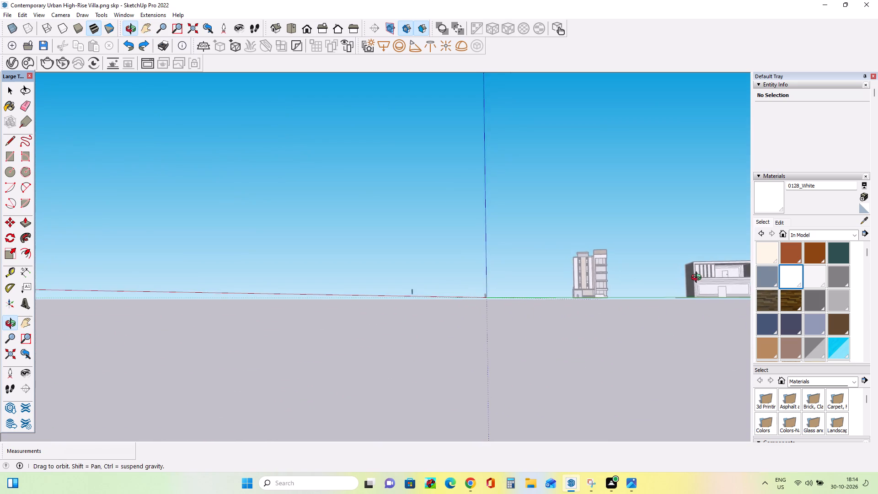
{"action": "middle_click_drag", "start_coordinate": [698, 279], "coordinate": [745, 274]}
{"action": "scroll", "coordinate": [728, 277], "scroll_direction": "up", "scroll_amount": 1}
{"action": "left_click_drag", "start_coordinate": [718, 279], "coordinate": [714, 279]}
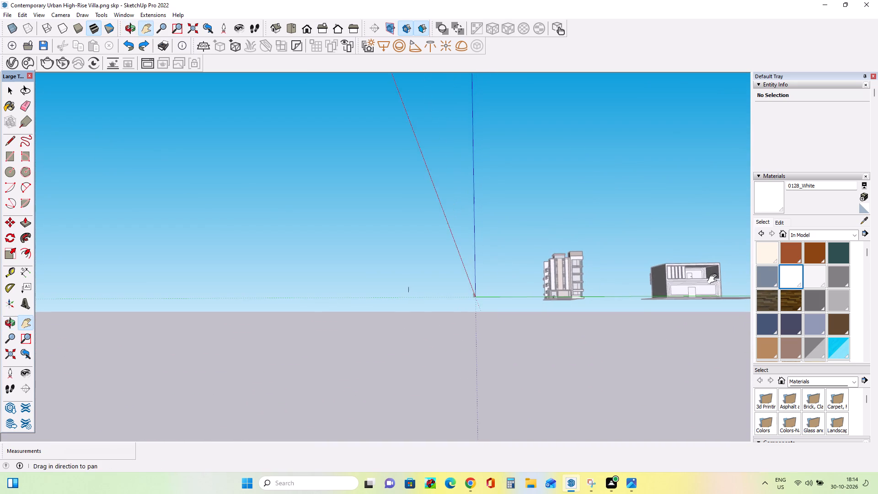
{"action": "left_click_drag", "start_coordinate": [714, 279], "coordinate": [474, 291]}
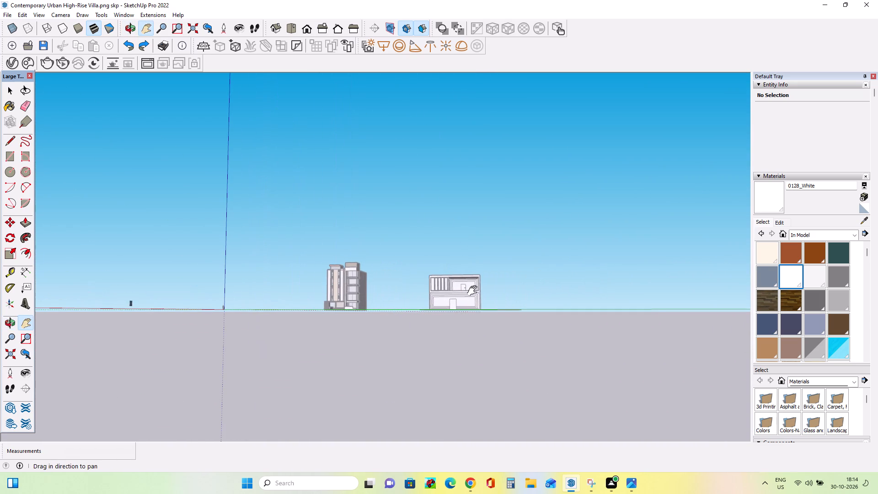
{"action": "scroll", "coordinate": [461, 296], "scroll_direction": "up", "scroll_amount": 9}
{"action": "left_click_drag", "start_coordinate": [462, 279], "coordinate": [472, 341]}
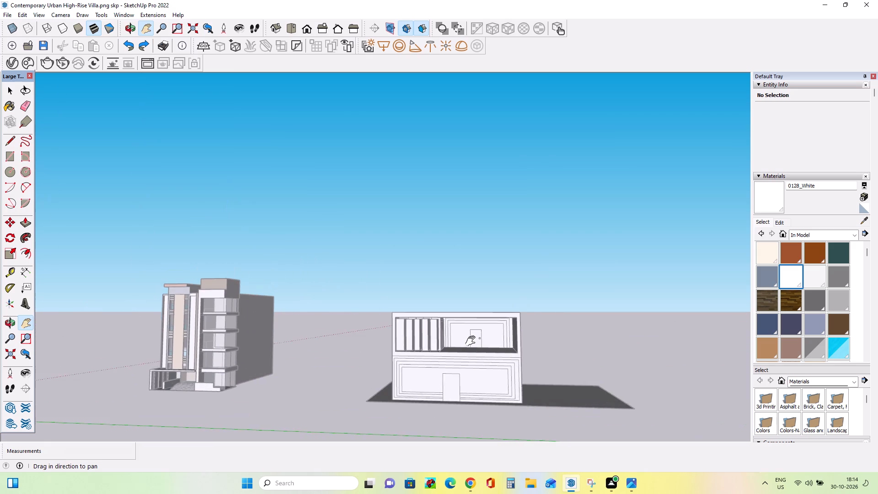
{"action": "left_click_drag", "start_coordinate": [472, 341], "coordinate": [473, 331]}
{"action": "scroll", "coordinate": [474, 330], "scroll_direction": "up", "scroll_amount": 4}
{"action": "scroll", "coordinate": [481, 314], "scroll_direction": "down", "scroll_amount": 3}
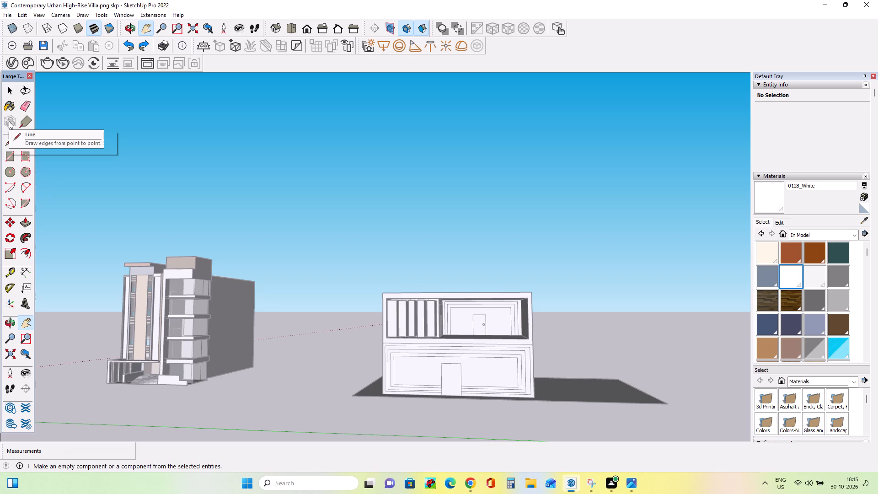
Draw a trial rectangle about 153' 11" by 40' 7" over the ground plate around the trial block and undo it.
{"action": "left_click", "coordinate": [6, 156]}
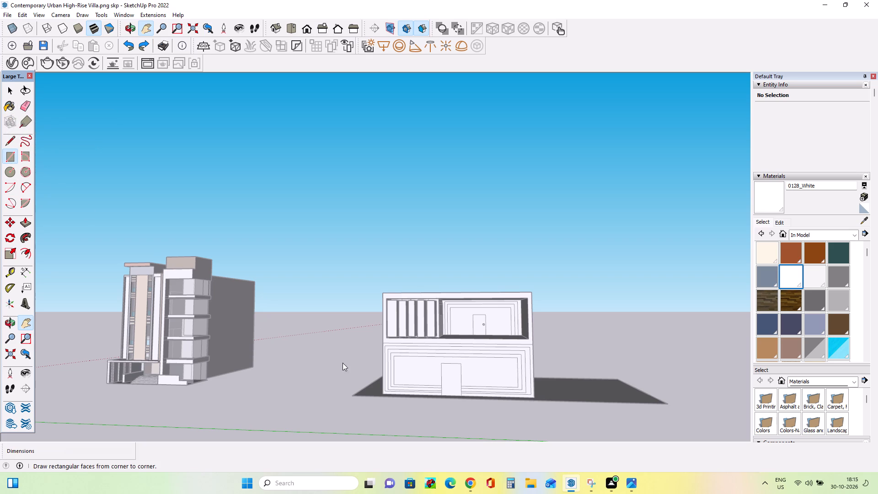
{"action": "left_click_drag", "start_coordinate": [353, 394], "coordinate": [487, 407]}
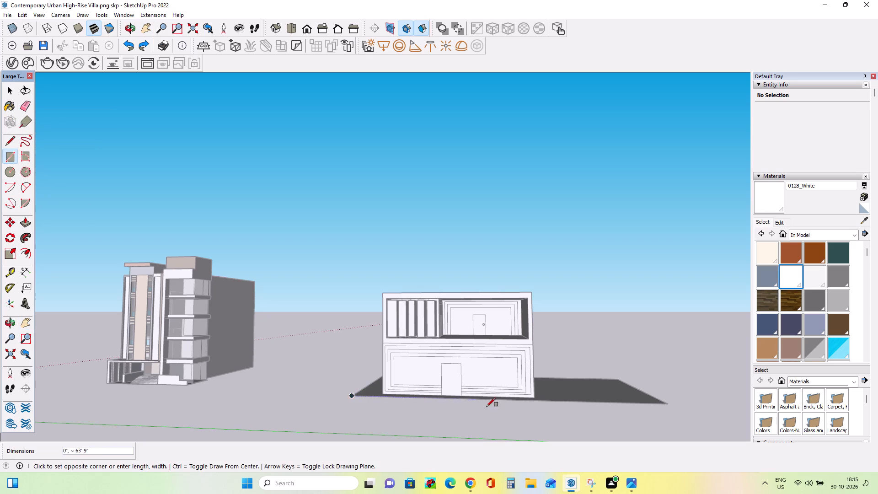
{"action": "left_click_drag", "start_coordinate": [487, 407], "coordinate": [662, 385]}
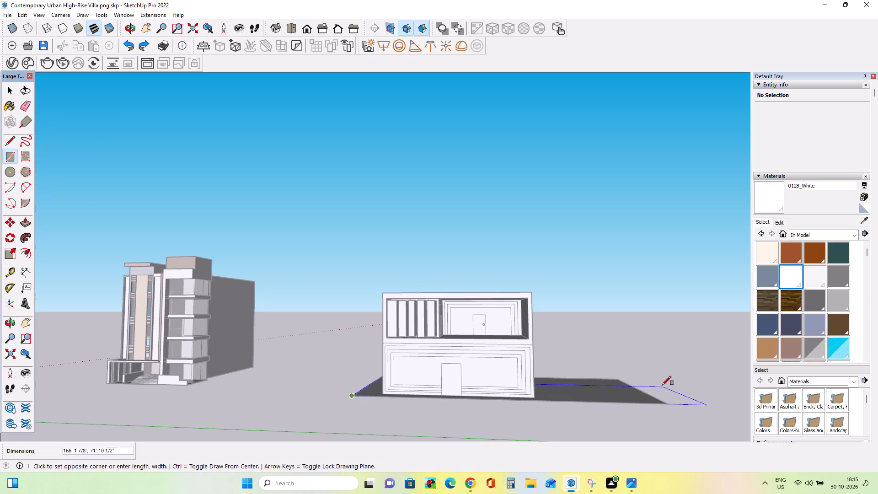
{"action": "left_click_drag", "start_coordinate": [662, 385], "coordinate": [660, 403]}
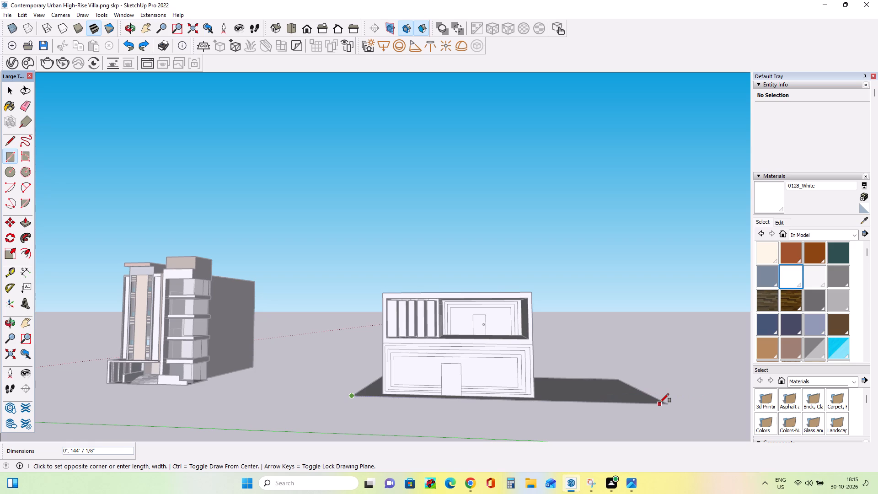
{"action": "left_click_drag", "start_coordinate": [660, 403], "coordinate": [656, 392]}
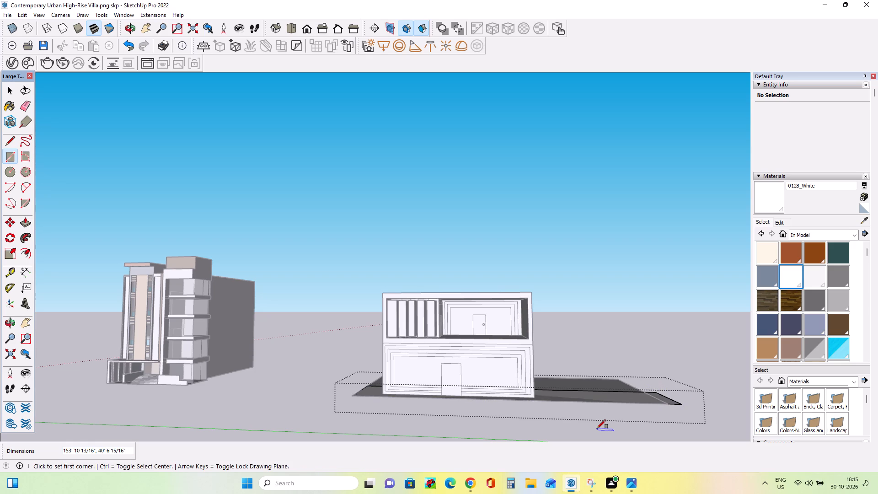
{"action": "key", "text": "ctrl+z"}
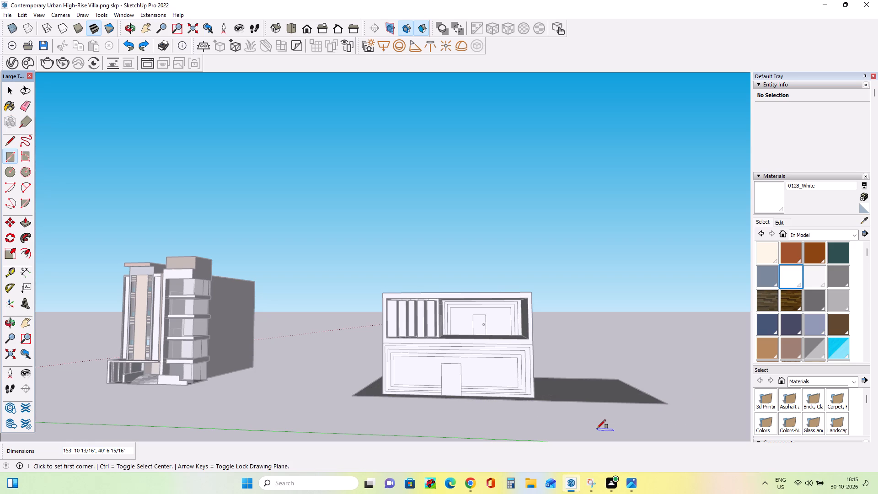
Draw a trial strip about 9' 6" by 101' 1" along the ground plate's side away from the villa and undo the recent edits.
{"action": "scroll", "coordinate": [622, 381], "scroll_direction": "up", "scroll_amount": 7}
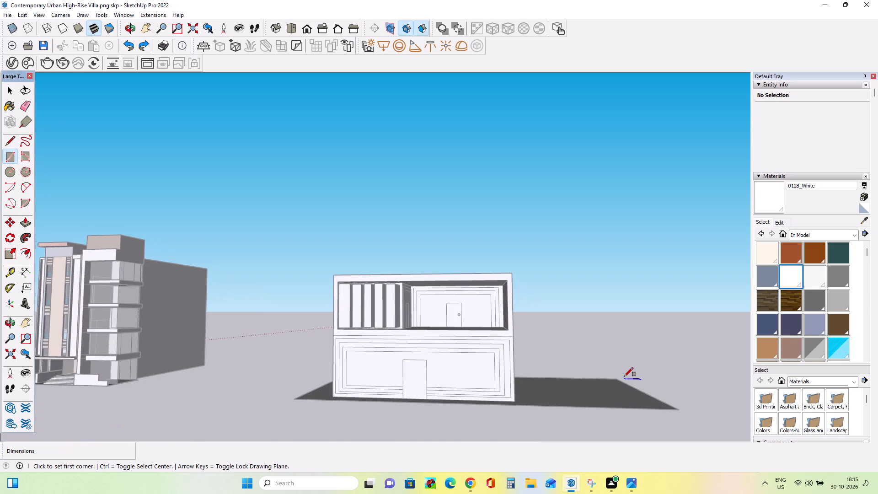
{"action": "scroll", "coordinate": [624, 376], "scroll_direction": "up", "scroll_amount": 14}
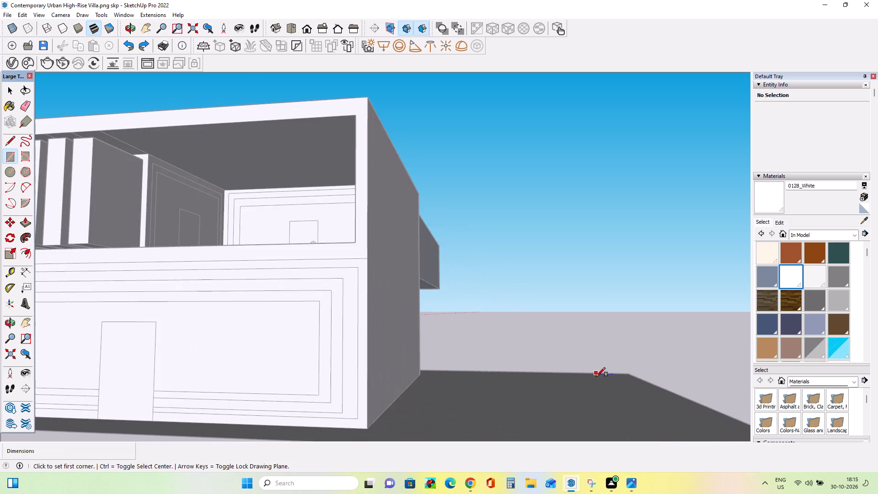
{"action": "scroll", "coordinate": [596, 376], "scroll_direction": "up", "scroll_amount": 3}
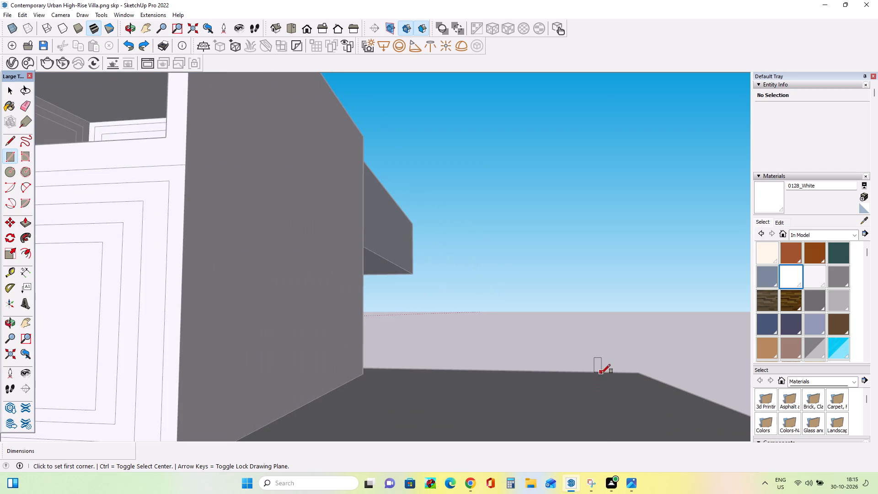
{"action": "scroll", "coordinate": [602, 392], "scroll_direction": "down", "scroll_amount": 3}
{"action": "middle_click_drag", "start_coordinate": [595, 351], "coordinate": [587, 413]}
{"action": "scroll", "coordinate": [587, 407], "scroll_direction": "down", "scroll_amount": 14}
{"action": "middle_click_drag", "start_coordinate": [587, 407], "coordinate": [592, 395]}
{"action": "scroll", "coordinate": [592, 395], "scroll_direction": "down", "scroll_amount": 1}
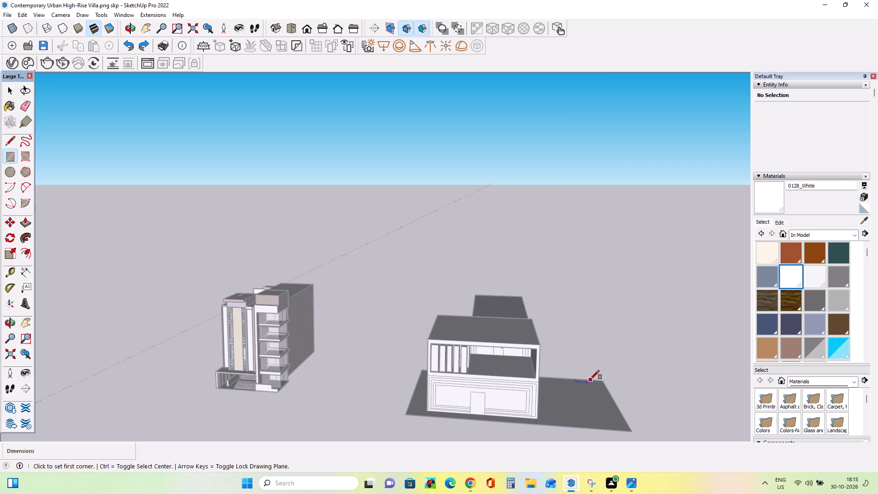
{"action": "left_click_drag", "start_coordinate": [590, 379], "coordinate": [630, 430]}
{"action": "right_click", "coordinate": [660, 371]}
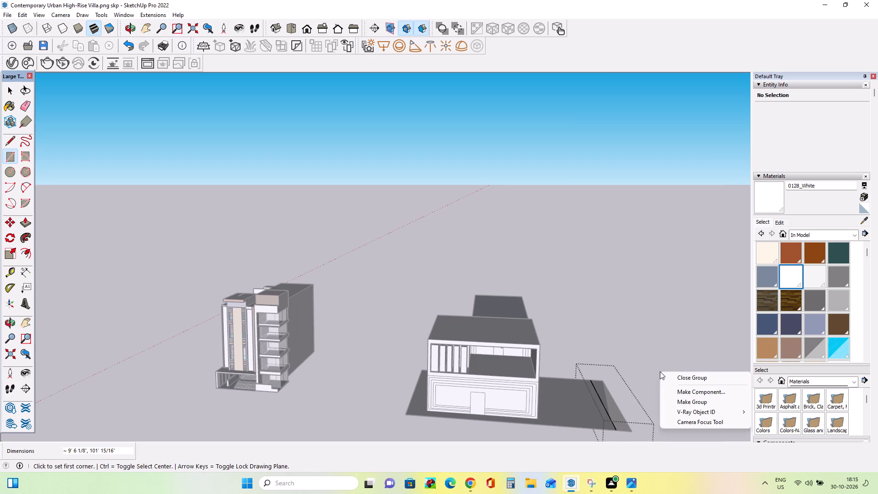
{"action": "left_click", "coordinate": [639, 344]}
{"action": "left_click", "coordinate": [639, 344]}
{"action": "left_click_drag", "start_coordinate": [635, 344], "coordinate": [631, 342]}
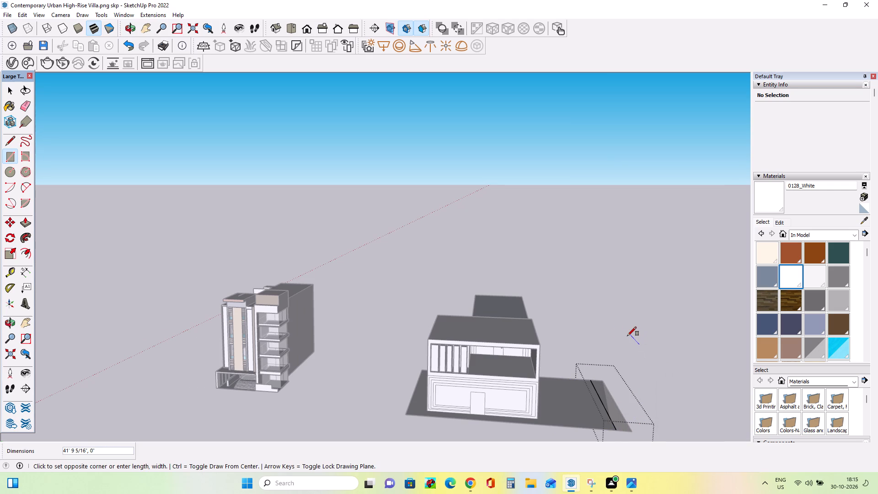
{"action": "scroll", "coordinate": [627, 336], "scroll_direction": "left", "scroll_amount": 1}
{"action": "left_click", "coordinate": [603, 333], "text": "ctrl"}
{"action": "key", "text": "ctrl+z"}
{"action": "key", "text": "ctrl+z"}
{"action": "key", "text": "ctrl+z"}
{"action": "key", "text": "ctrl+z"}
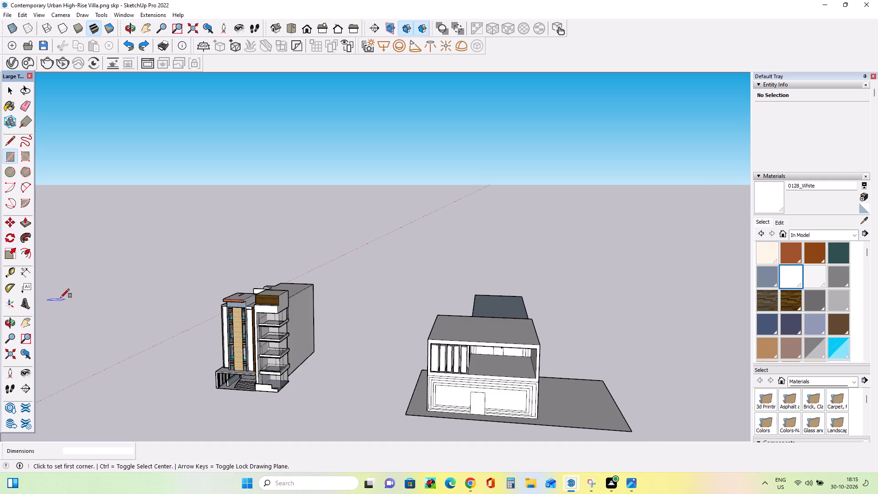
Draw a rectangular strip about 10' wide by 101' 1" long along the ground plate's side edge away from the villa.
{"action": "left_click_drag", "start_coordinate": [26, 324], "coordinate": [34, 324]}
{"action": "left_click", "coordinate": [26, 321]}
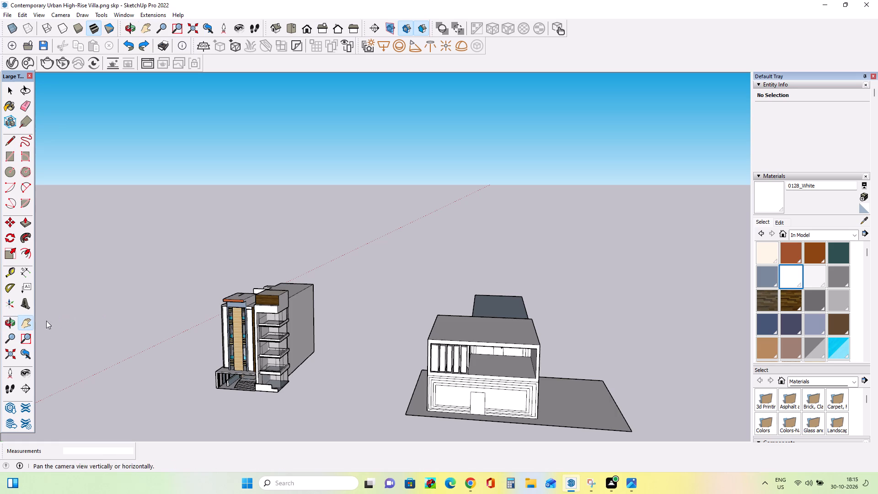
{"action": "left_click_drag", "start_coordinate": [514, 391], "coordinate": [502, 335]}
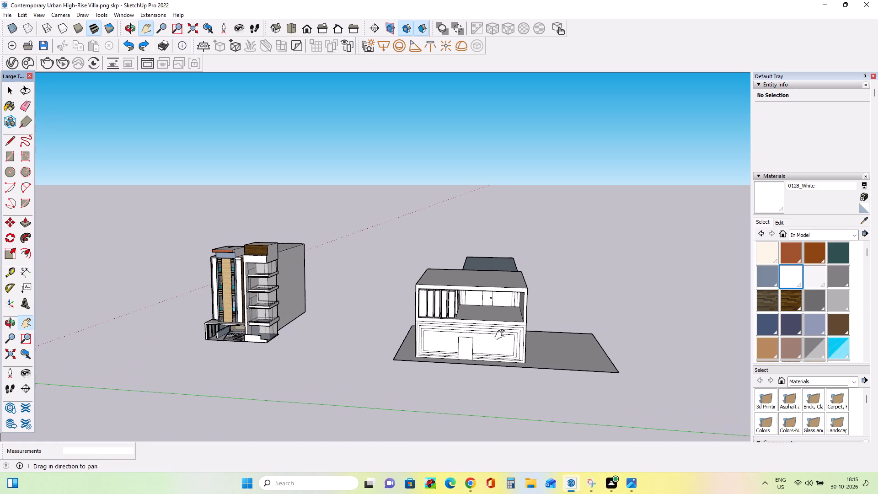
{"action": "left_click_drag", "start_coordinate": [489, 344], "coordinate": [449, 365]}
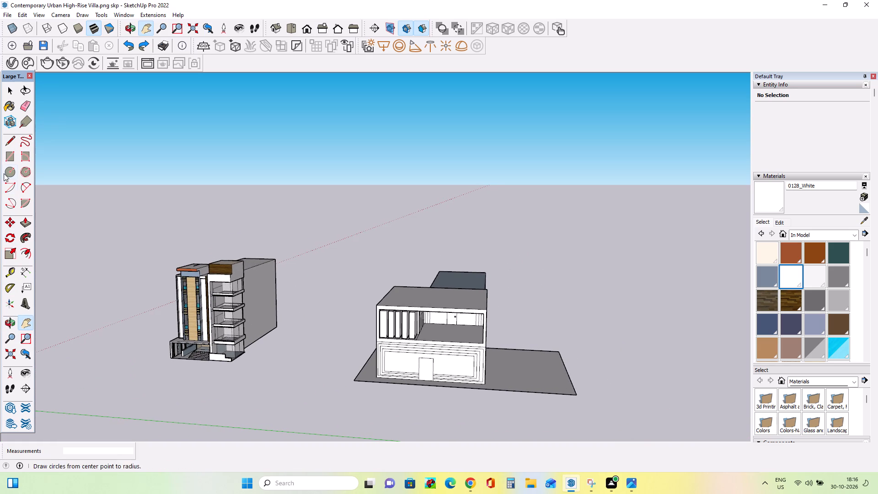
{"action": "left_click", "coordinate": [11, 149]}
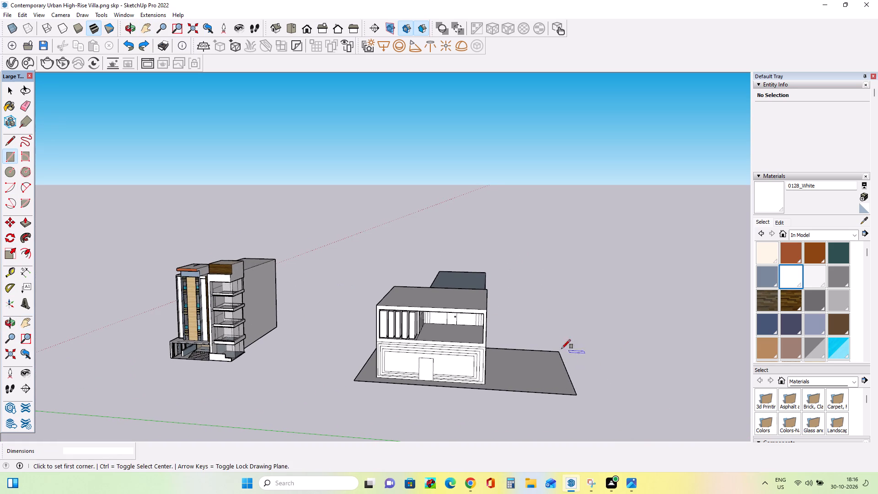
{"action": "left_click_drag", "start_coordinate": [546, 352], "coordinate": [572, 397]}
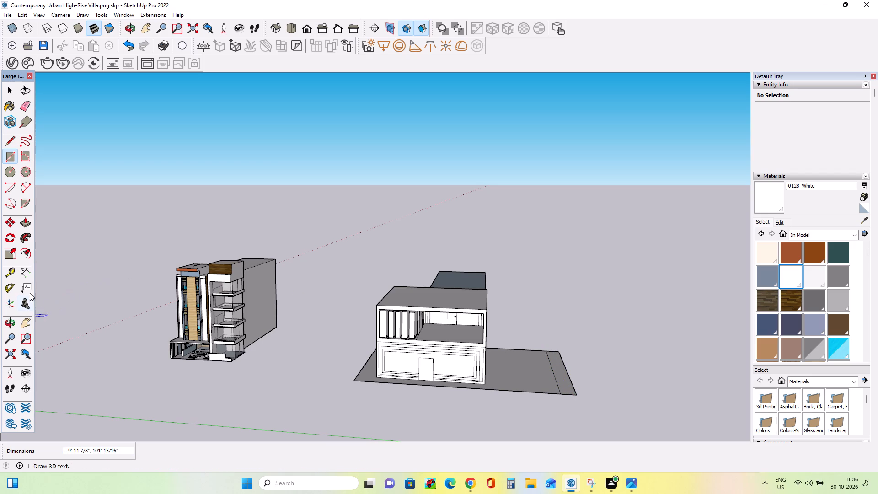
Push/Pull the side strip up about 42' 3" to form a boundary wall beside the trial block.
{"action": "left_click", "coordinate": [26, 217]}
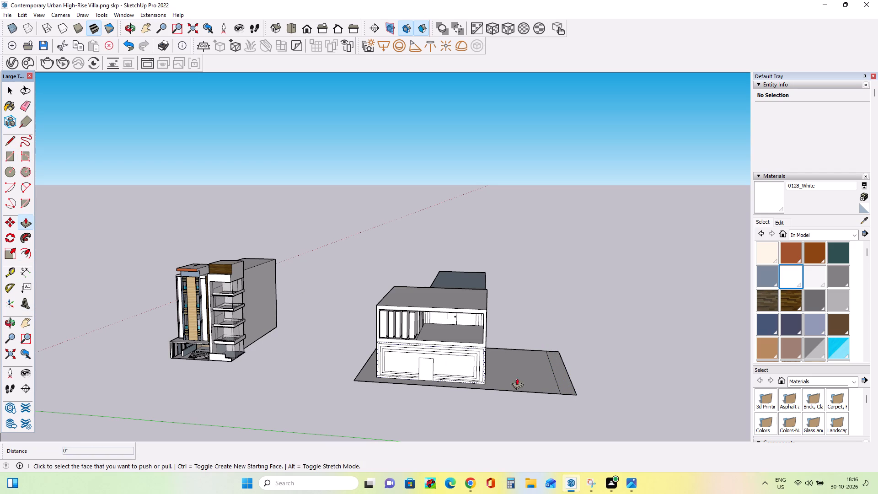
{"action": "left_click_drag", "start_coordinate": [563, 380], "coordinate": [563, 368]}
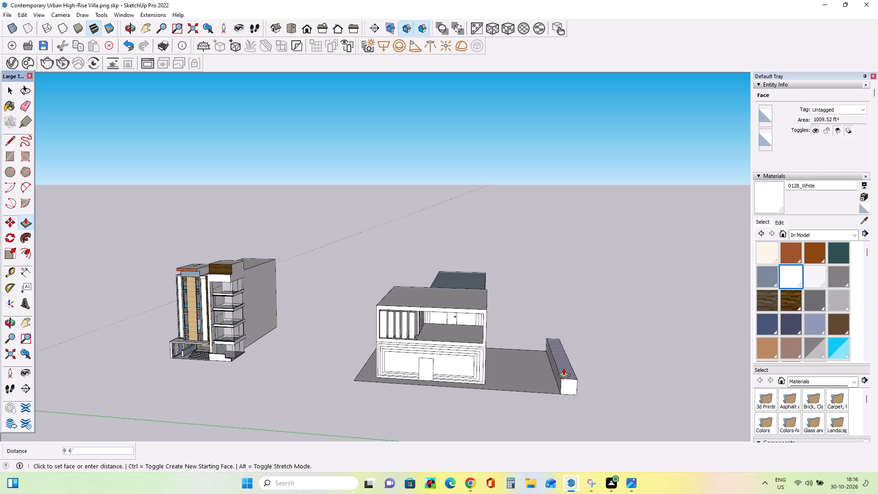
{"action": "left_click_drag", "start_coordinate": [563, 368], "coordinate": [568, 316]}
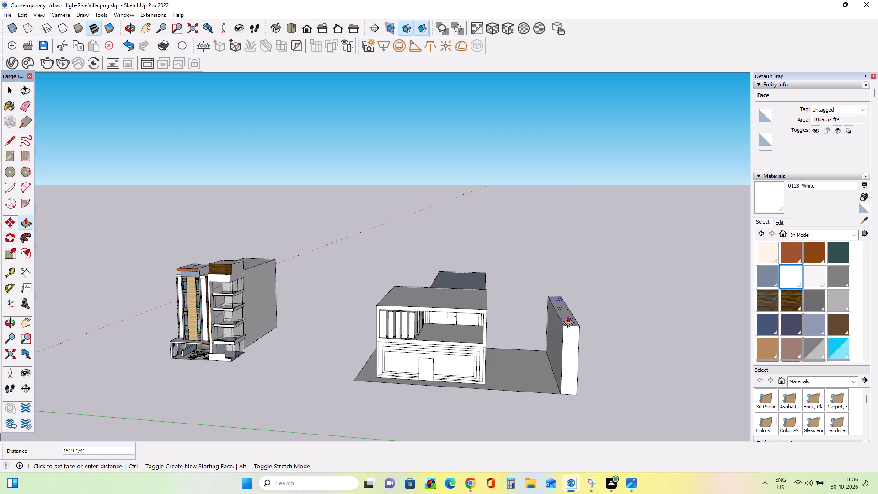
{"action": "left_click_drag", "start_coordinate": [568, 316], "coordinate": [568, 321]}
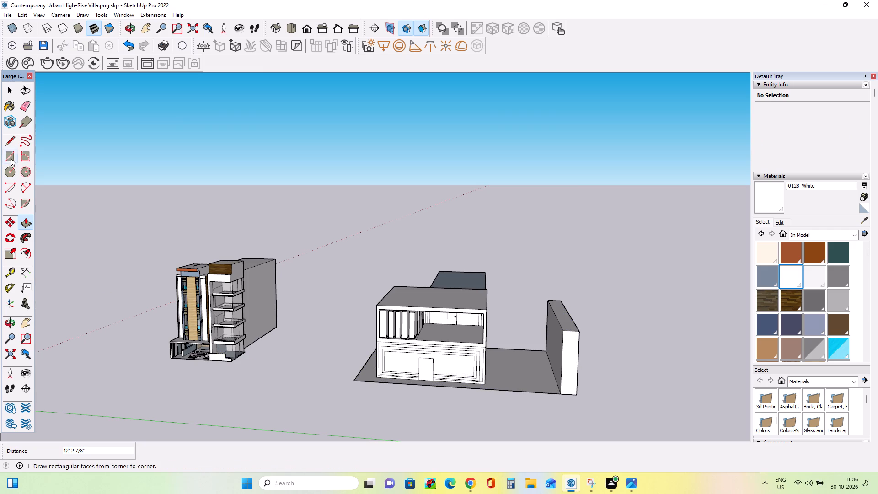
Draw an upright rectangle about 138' long by 13' 10" high along the ground plate's front edge, ending at the side wall.
{"action": "left_click", "coordinate": [11, 158]}
{"action": "left_click", "coordinate": [351, 381]}
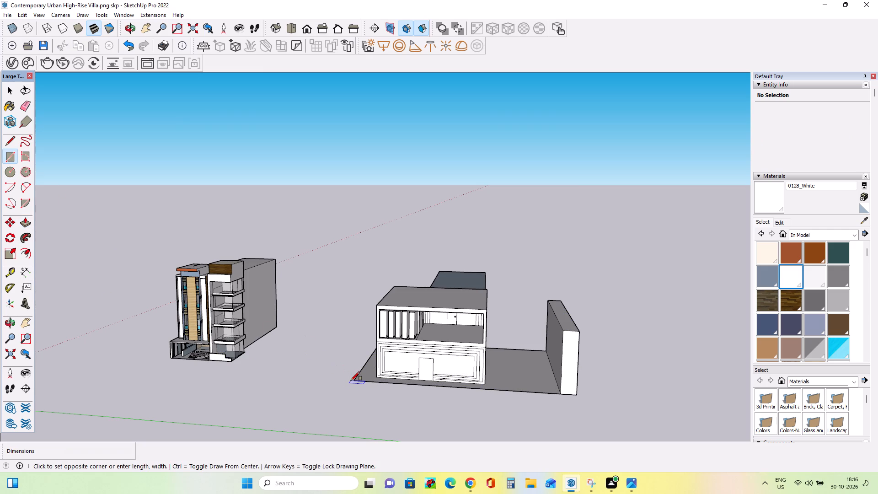
{"action": "left_click_drag", "start_coordinate": [355, 381], "coordinate": [522, 404]}
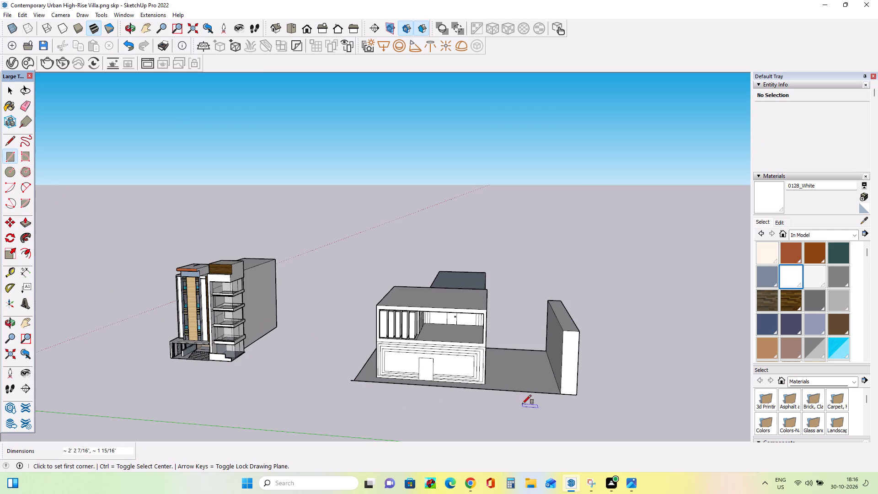
{"action": "left_click_drag", "start_coordinate": [522, 404], "coordinate": [545, 397]}
{"action": "left_click_drag", "start_coordinate": [354, 382], "coordinate": [565, 382]}
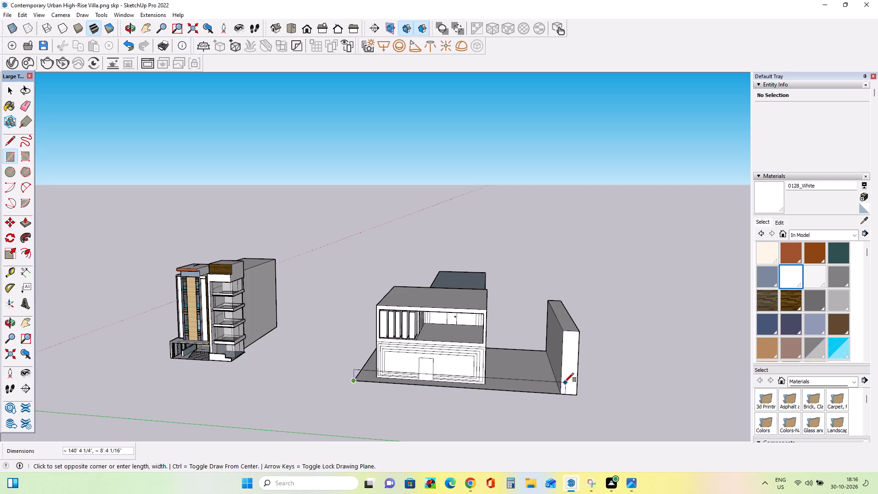
{"action": "left_click_drag", "start_coordinate": [565, 382], "coordinate": [559, 375]}
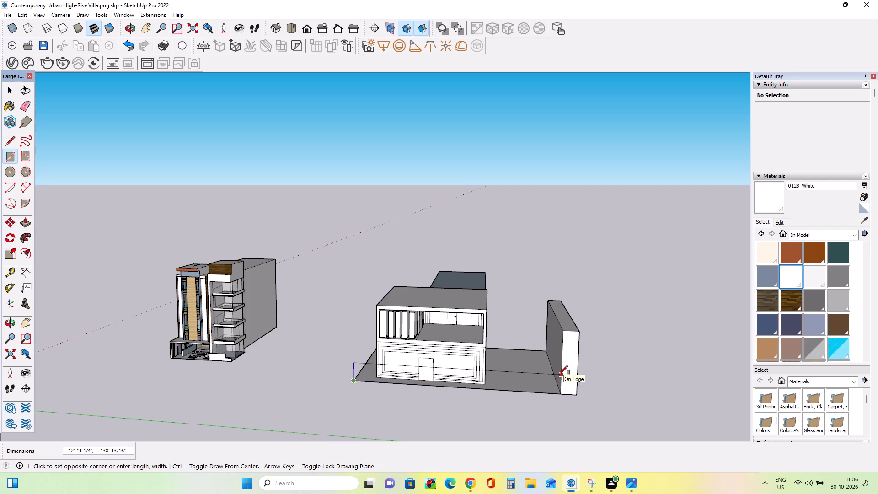
{"action": "left_click_drag", "start_coordinate": [559, 375], "coordinate": [559, 373]}
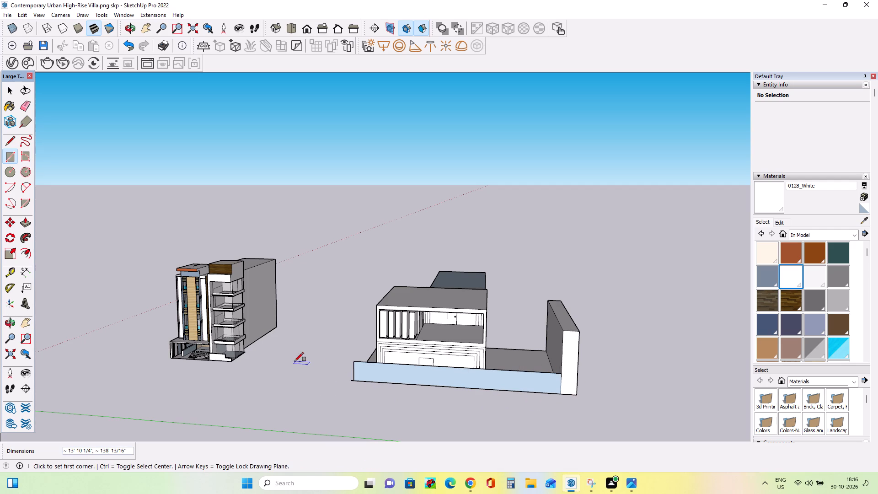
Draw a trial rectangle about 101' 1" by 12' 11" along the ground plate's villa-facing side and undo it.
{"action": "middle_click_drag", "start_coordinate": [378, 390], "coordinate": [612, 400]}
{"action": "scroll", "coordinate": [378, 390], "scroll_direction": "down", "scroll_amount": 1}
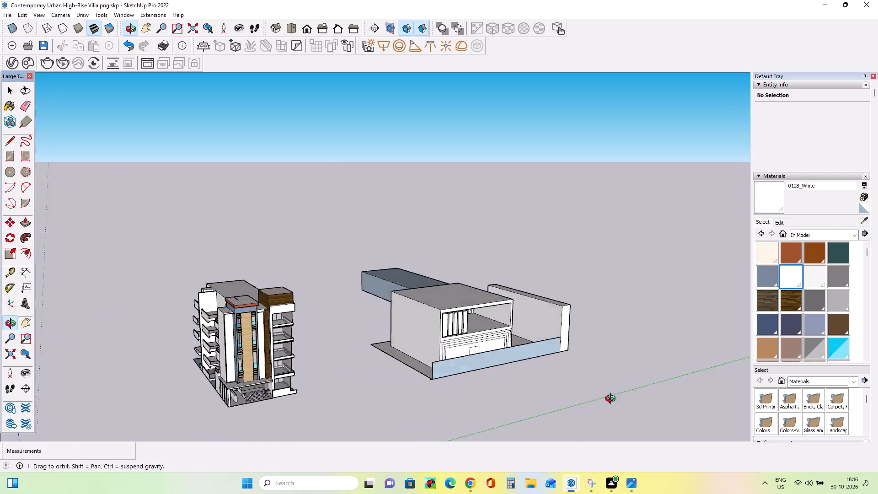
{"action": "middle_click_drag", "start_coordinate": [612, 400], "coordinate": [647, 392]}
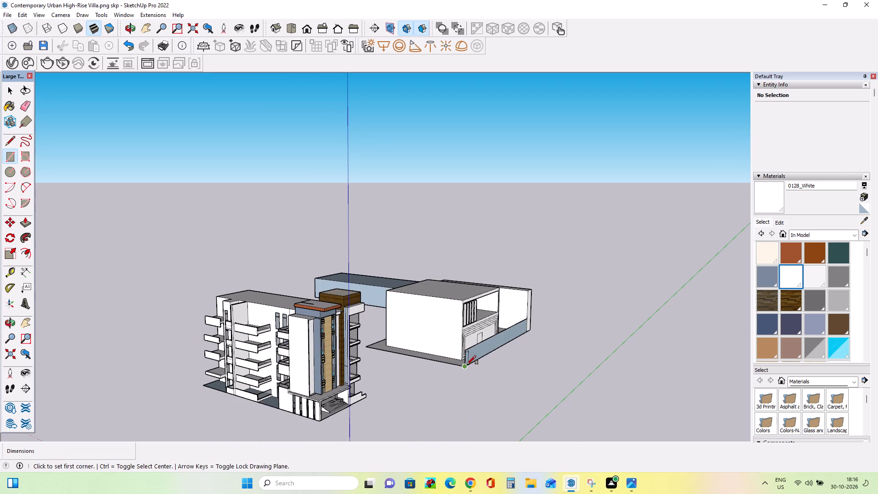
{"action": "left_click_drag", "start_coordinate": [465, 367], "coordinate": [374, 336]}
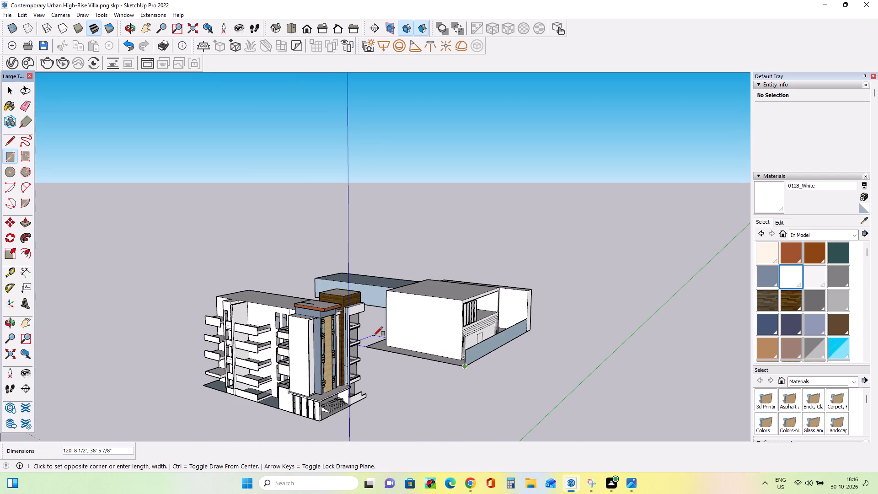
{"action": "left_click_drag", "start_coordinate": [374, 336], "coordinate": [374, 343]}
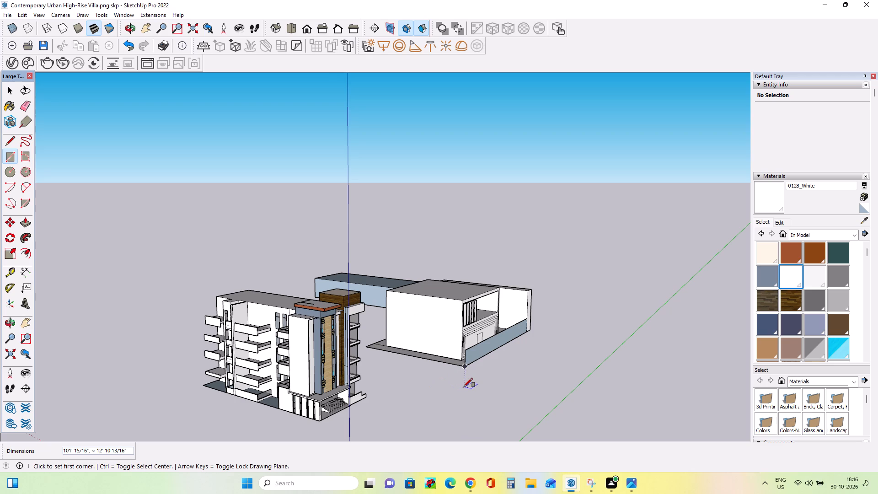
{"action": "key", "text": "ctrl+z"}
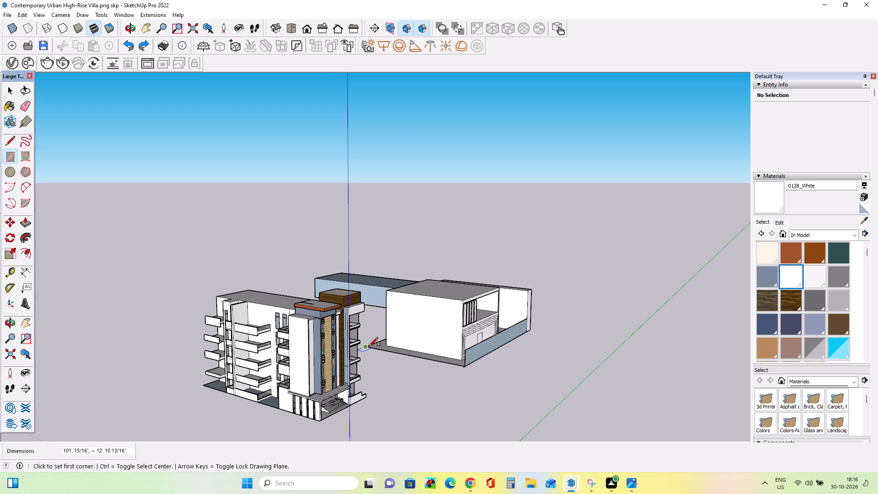
Draw an upright rectangle about 101' 3" long by 13' 10" high along the ground plate's villa-facing side edge.
{"action": "left_click_drag", "start_coordinate": [368, 347], "coordinate": [466, 354]}
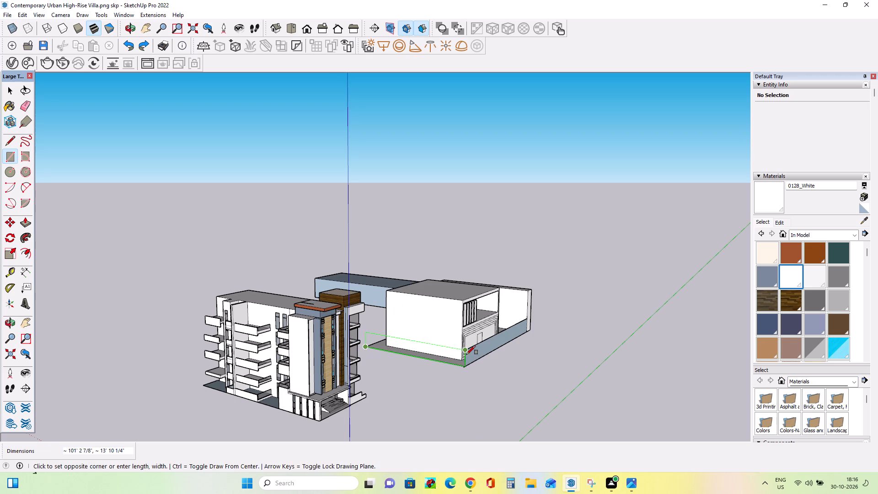
{"action": "left_click_drag", "start_coordinate": [466, 354], "coordinate": [466, 353]}
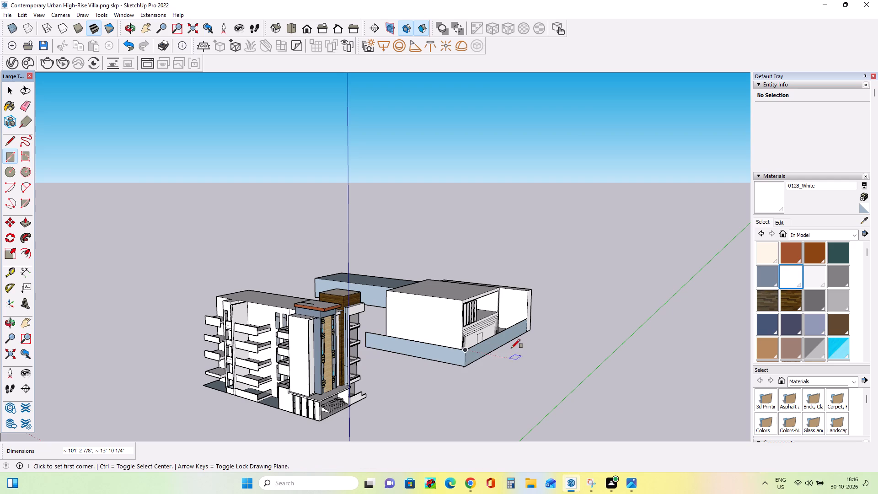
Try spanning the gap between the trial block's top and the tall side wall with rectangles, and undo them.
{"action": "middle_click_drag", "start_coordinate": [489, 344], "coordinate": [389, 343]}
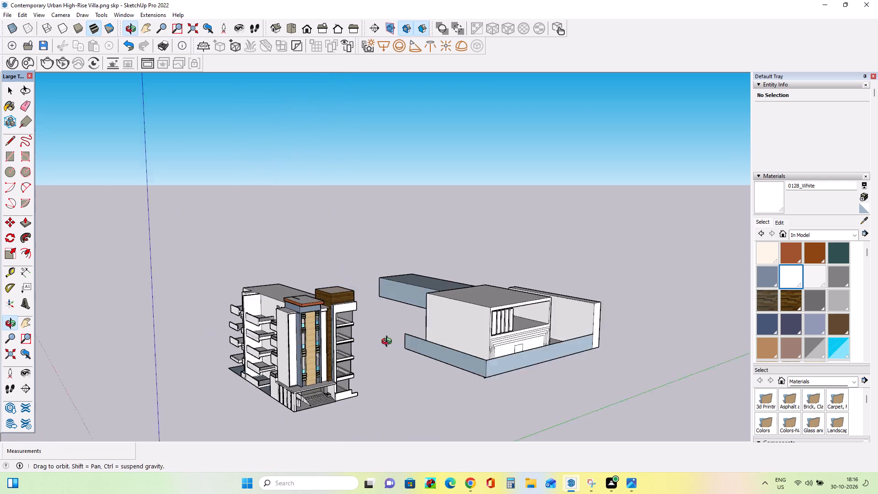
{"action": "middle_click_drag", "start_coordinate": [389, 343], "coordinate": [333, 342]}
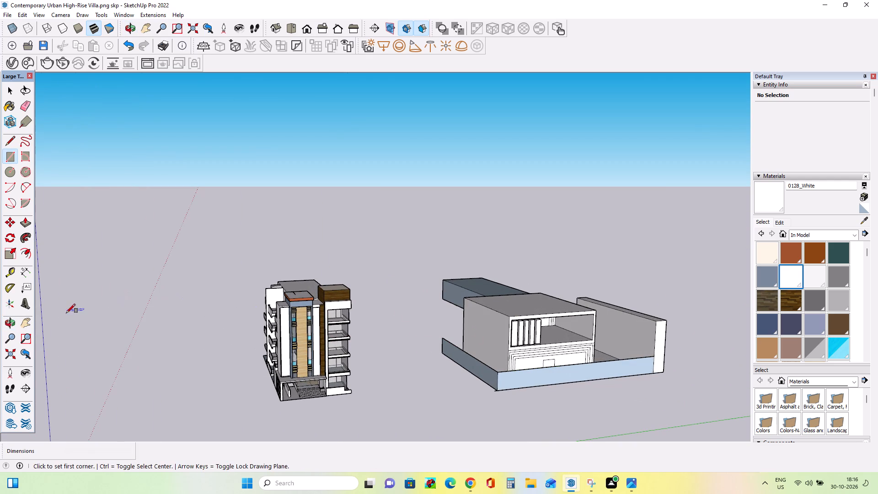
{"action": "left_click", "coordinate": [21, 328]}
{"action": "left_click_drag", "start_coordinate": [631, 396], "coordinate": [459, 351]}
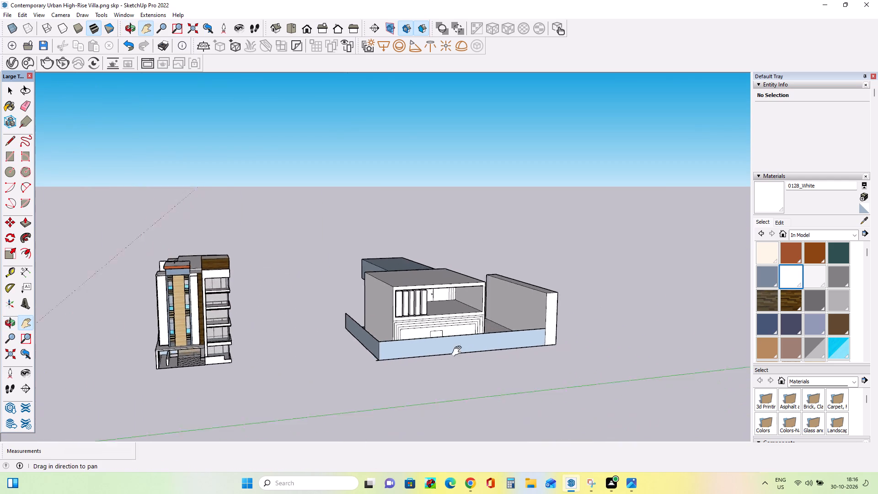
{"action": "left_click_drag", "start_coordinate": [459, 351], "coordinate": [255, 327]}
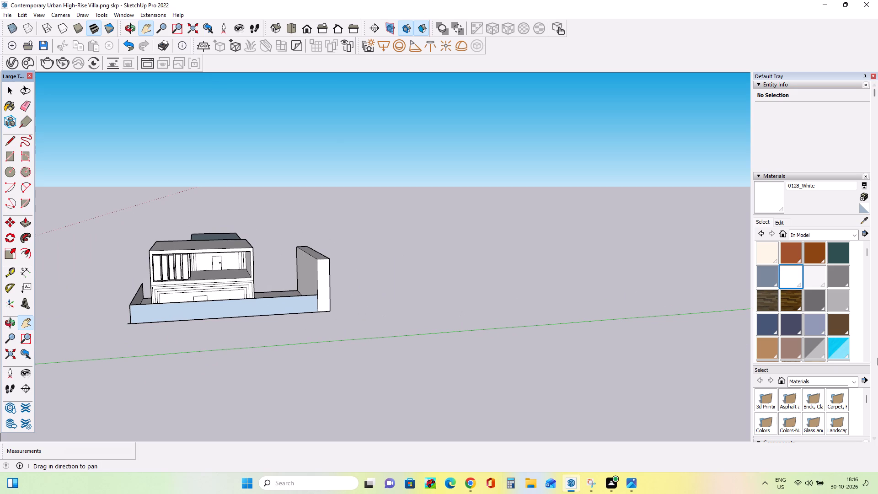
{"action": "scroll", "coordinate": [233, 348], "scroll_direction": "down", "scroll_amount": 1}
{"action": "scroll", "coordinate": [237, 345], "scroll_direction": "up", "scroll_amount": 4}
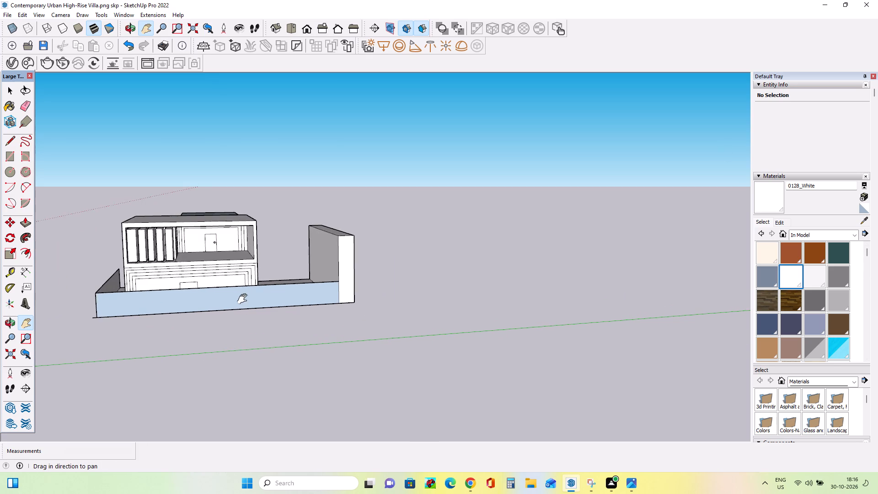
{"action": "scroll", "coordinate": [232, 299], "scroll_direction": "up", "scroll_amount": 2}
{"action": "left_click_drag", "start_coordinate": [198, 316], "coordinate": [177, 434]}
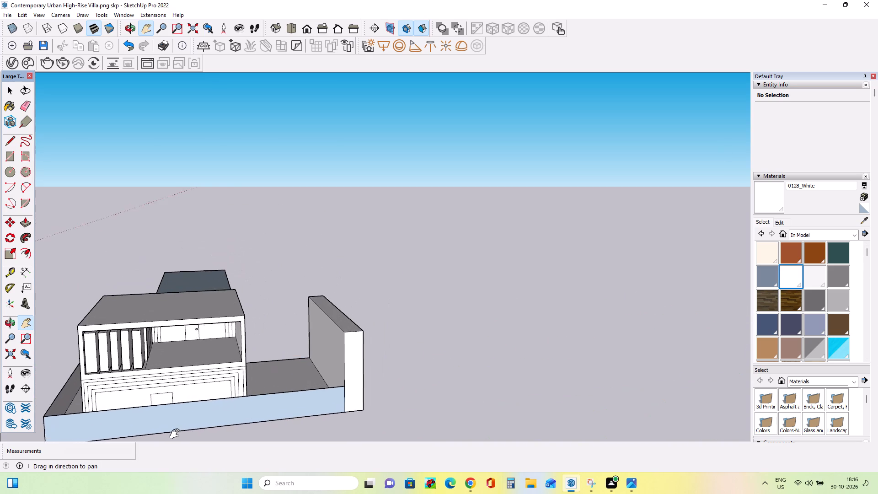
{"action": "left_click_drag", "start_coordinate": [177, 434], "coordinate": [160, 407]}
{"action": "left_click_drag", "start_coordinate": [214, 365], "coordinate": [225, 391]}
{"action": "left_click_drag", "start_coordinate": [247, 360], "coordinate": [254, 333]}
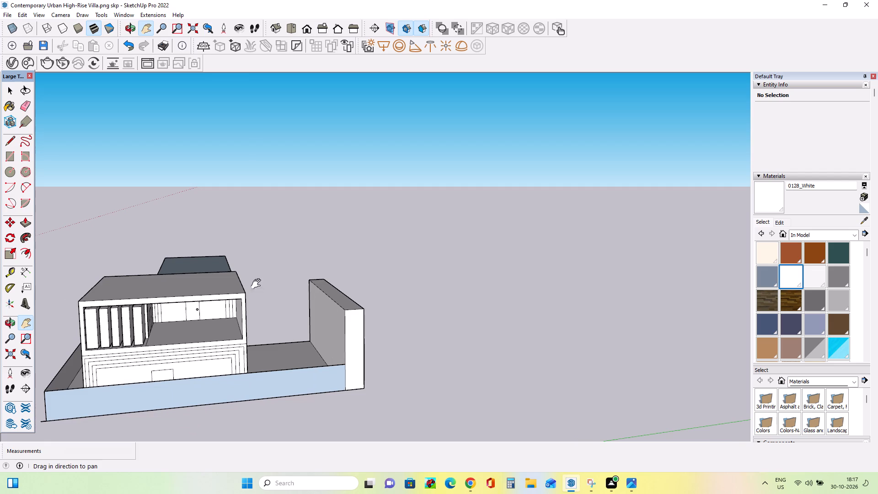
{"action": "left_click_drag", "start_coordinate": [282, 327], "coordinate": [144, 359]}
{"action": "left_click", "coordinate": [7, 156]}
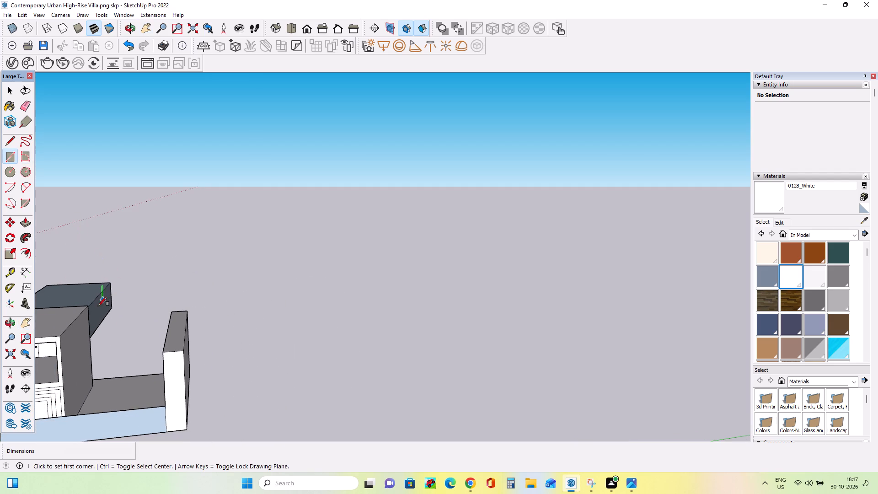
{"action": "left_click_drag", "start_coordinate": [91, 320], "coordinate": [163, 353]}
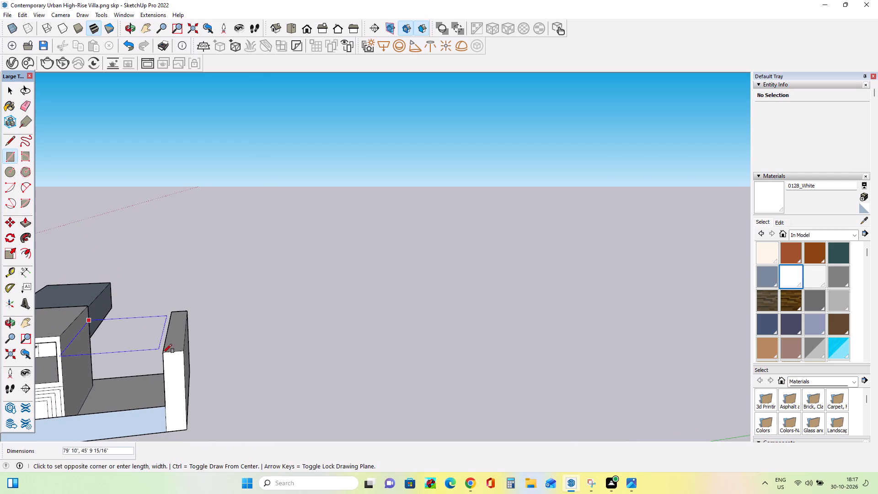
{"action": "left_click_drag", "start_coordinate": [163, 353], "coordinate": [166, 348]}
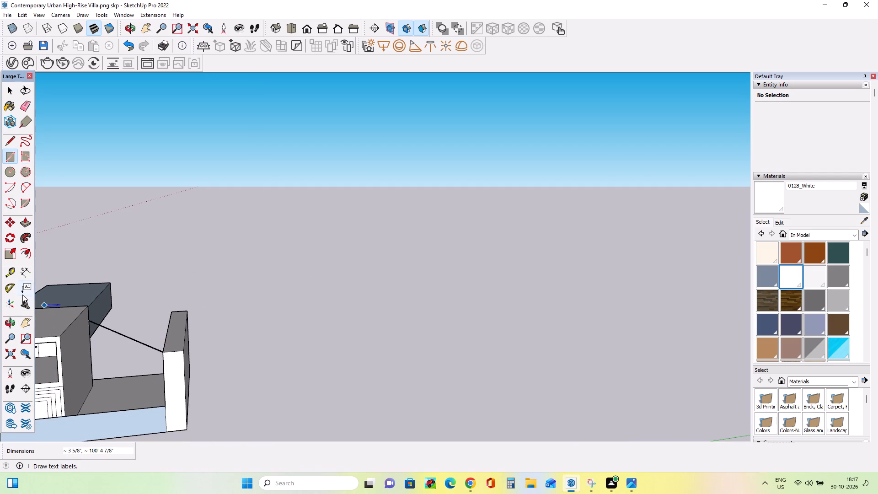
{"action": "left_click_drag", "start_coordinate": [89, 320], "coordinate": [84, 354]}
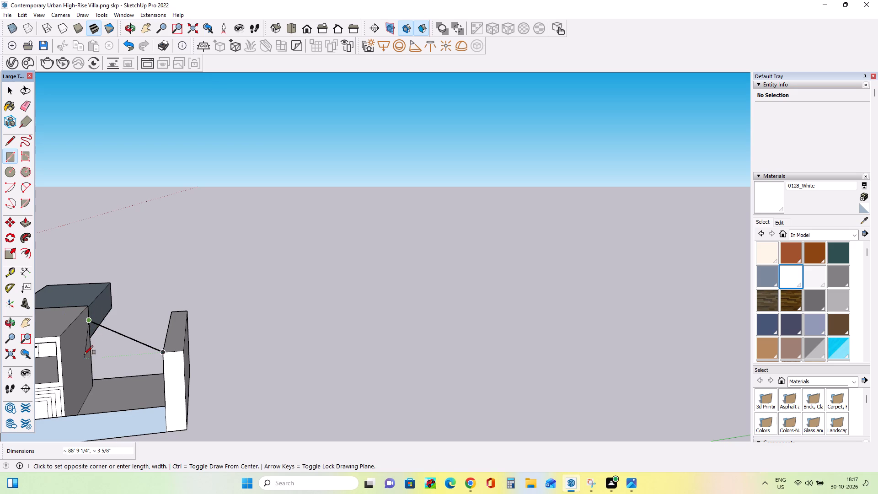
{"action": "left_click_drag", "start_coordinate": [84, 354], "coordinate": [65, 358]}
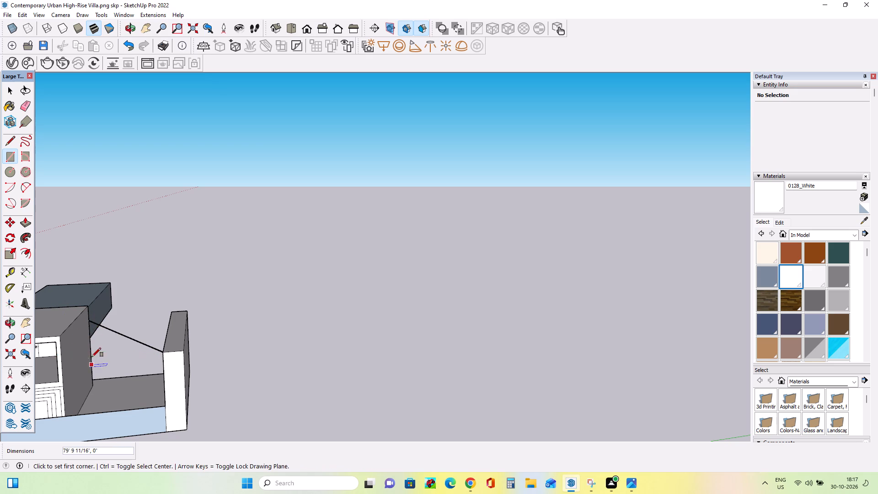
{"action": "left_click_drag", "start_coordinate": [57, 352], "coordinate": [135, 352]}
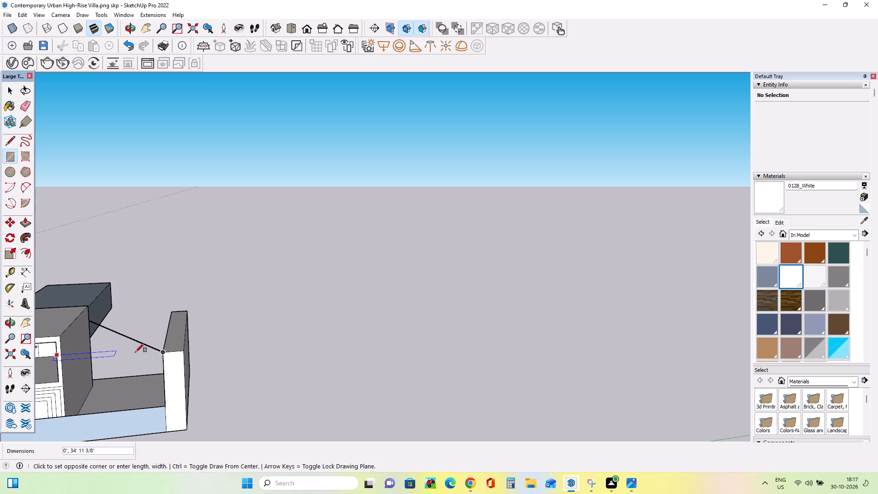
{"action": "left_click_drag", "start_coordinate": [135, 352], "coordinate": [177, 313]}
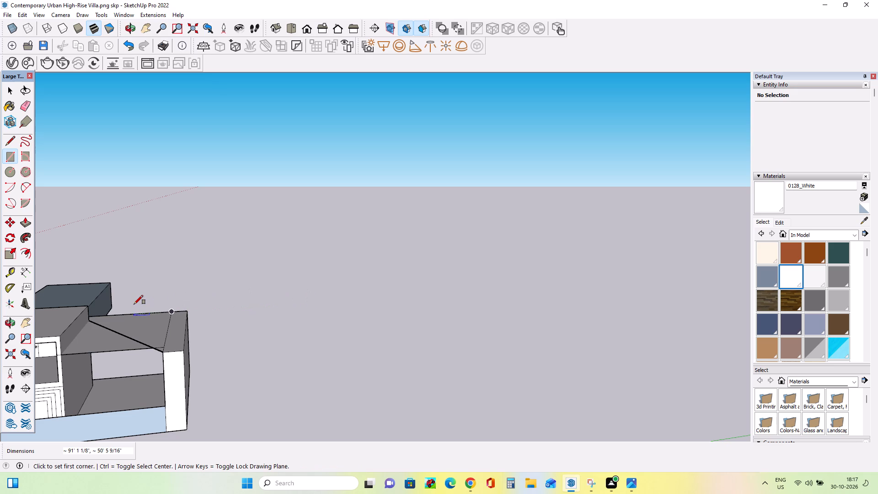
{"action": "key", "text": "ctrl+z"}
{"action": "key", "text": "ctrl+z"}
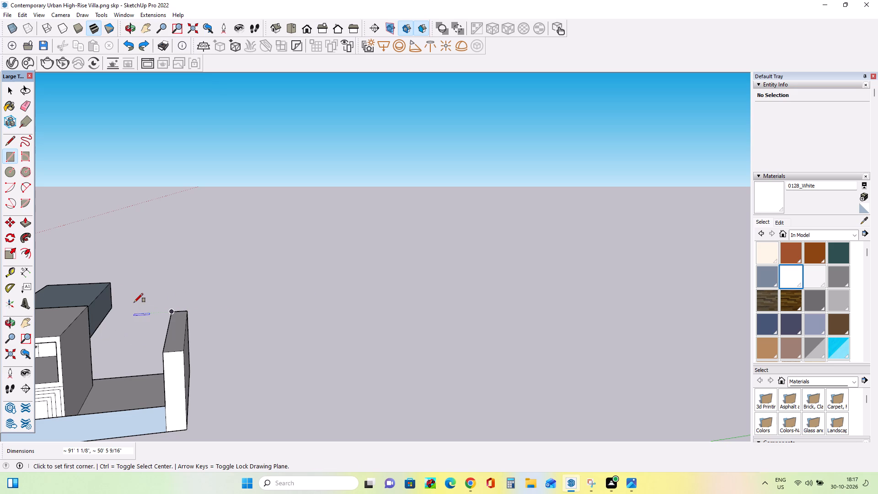
Draw a flat rectangle about 91' 1" by 48' 6" bridging the trial block's side and the top of the tall side wall.
{"action": "left_click", "coordinate": [59, 350]}
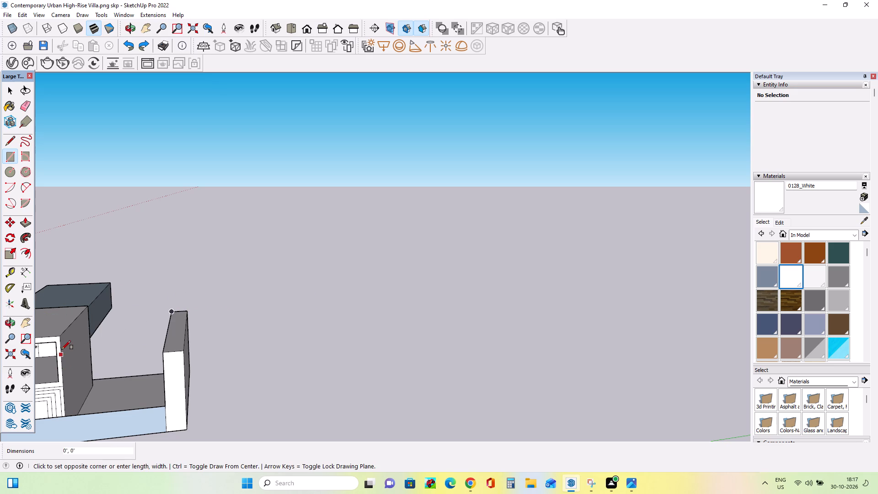
{"action": "left_click_drag", "start_coordinate": [62, 356], "coordinate": [160, 322]}
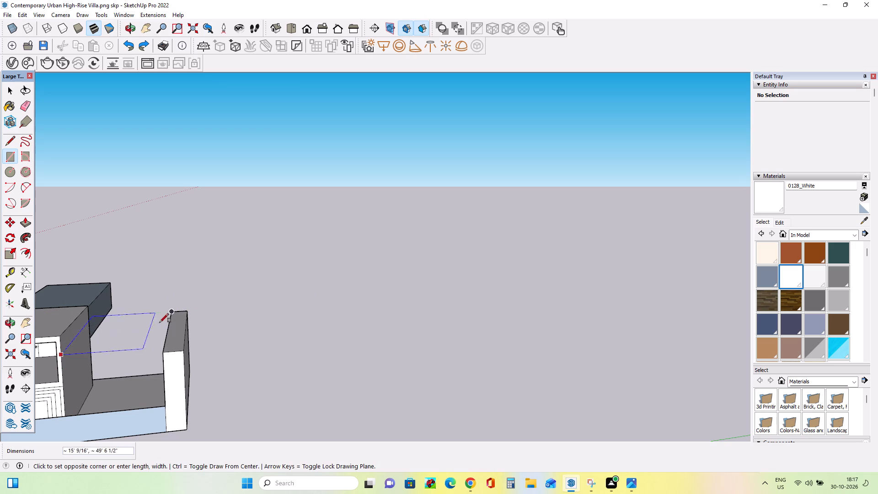
{"action": "left_click_drag", "start_coordinate": [160, 322], "coordinate": [176, 316]}
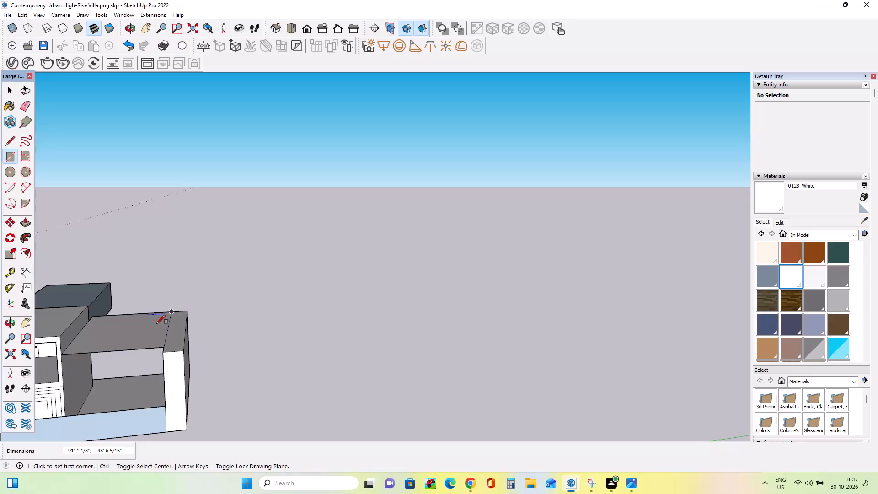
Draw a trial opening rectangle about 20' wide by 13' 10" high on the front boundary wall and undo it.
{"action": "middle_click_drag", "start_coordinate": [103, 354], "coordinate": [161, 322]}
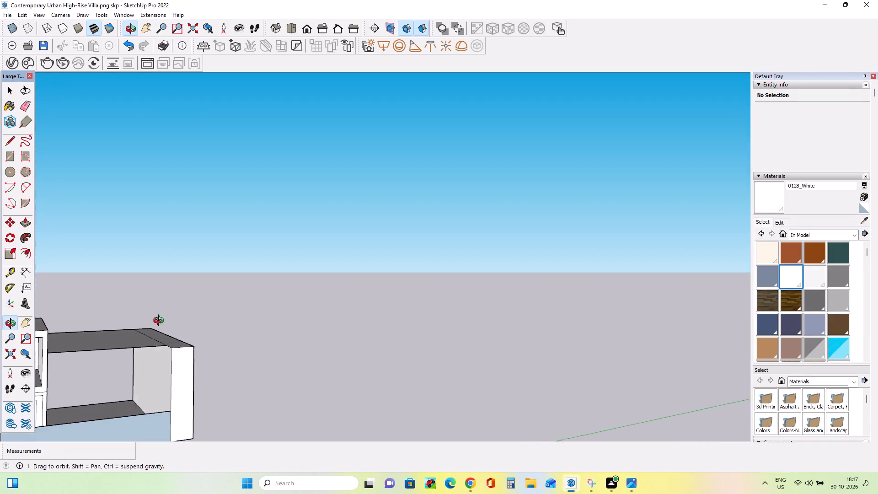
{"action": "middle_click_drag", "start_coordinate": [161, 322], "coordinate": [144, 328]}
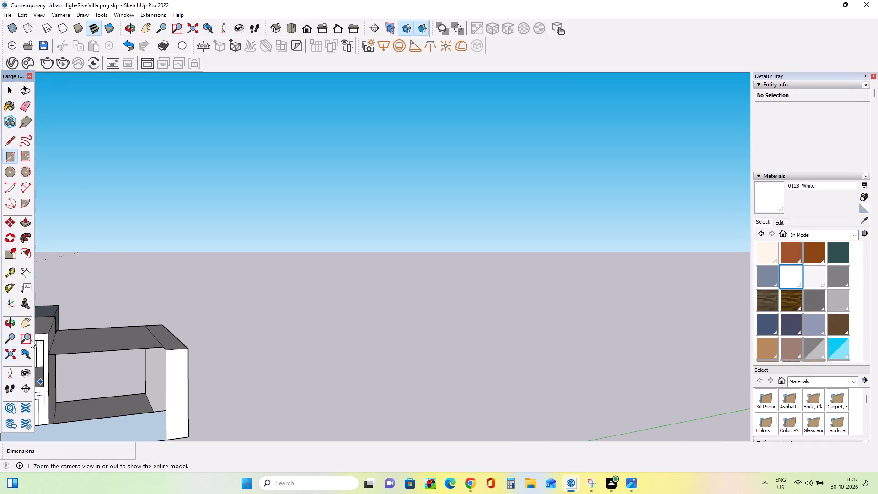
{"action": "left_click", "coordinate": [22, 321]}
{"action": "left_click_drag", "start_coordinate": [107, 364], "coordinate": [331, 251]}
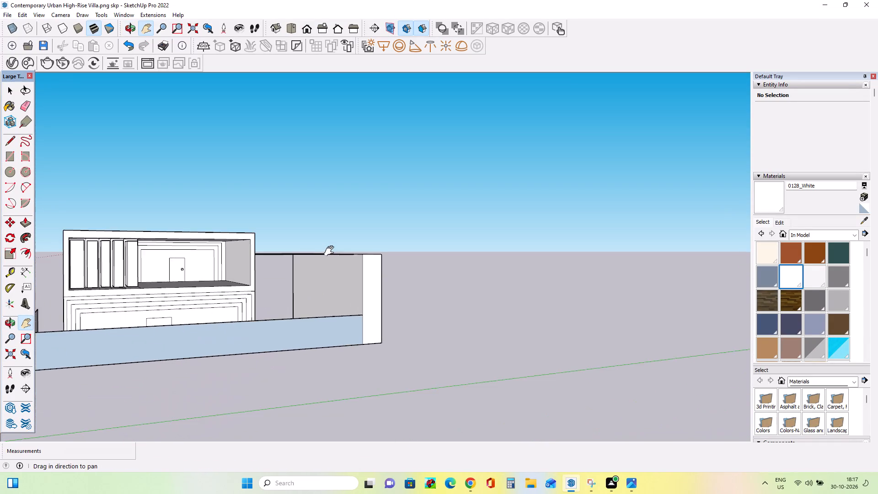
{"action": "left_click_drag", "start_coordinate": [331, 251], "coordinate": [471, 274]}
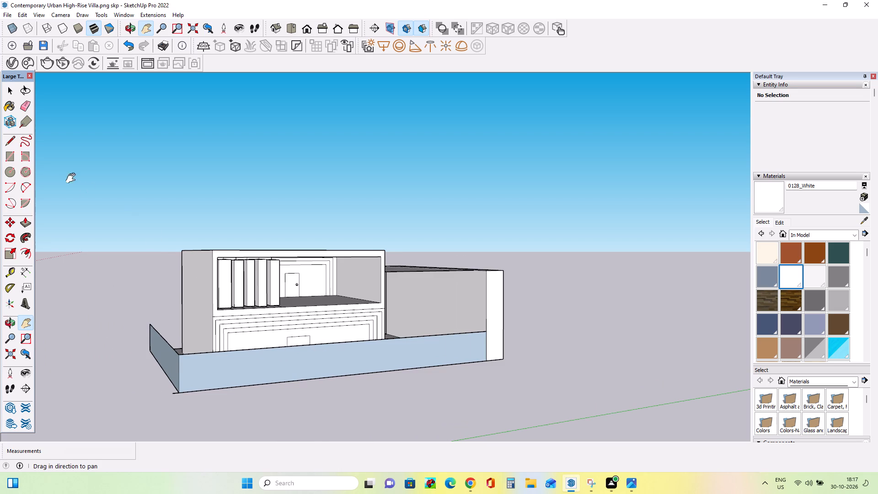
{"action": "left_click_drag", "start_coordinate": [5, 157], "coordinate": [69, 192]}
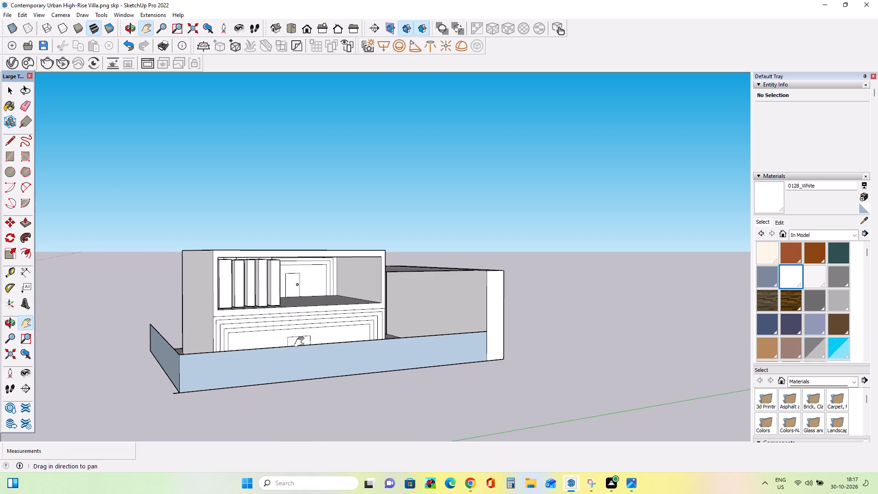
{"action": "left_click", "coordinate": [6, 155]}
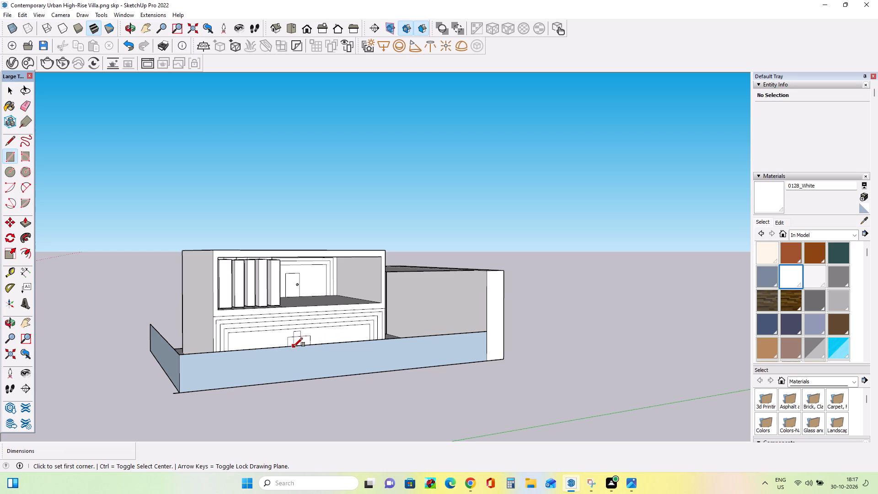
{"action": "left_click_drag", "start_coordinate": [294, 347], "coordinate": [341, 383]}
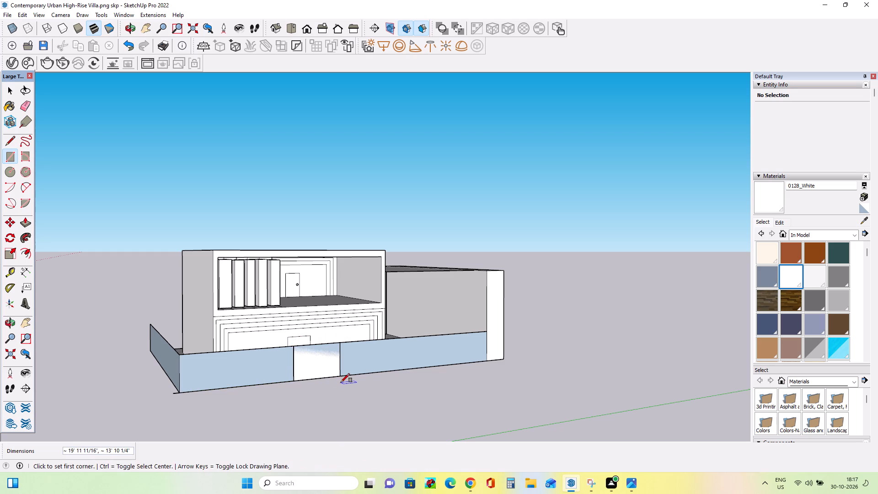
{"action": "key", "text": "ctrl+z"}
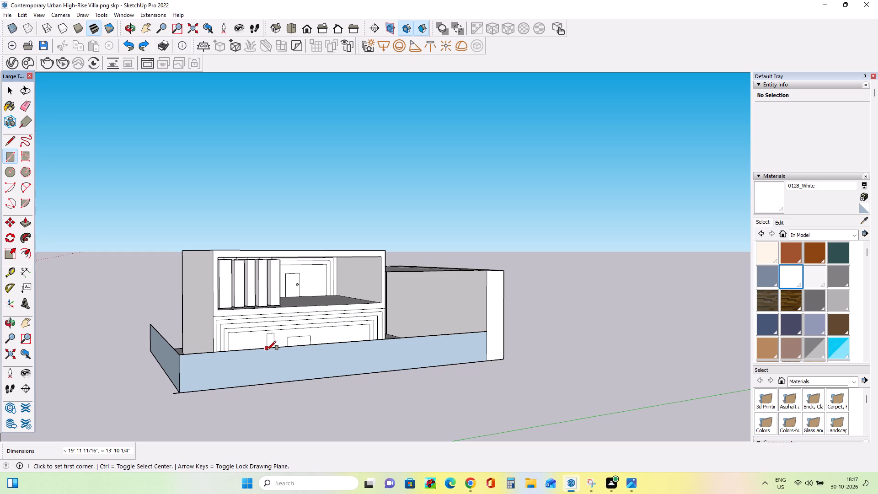
Draw a full-height opening rectangle about 57' 3" wide by 13' 10" high in the middle of the front boundary wall.
{"action": "left_click_drag", "start_coordinate": [267, 350], "coordinate": [378, 376]}
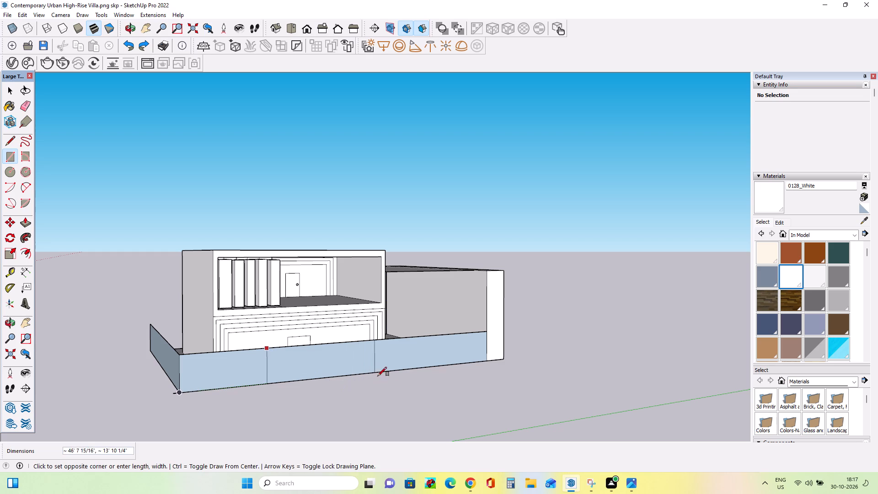
{"action": "left_click_drag", "start_coordinate": [378, 376], "coordinate": [396, 370]}
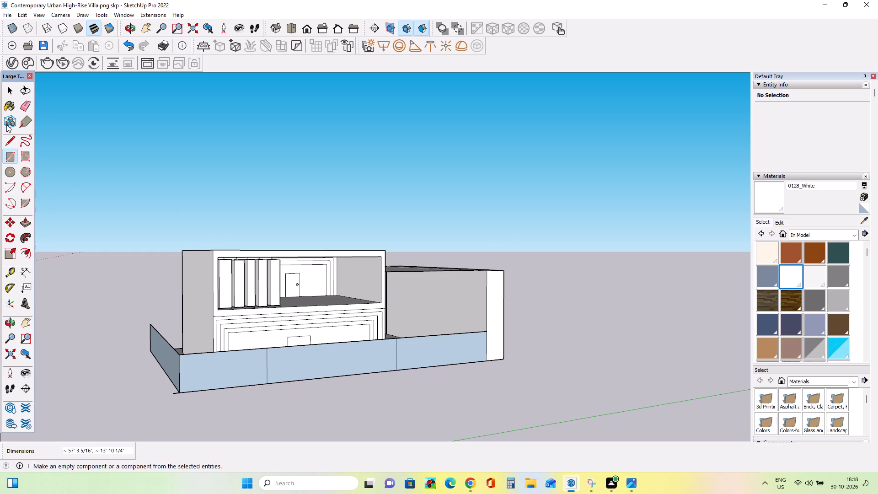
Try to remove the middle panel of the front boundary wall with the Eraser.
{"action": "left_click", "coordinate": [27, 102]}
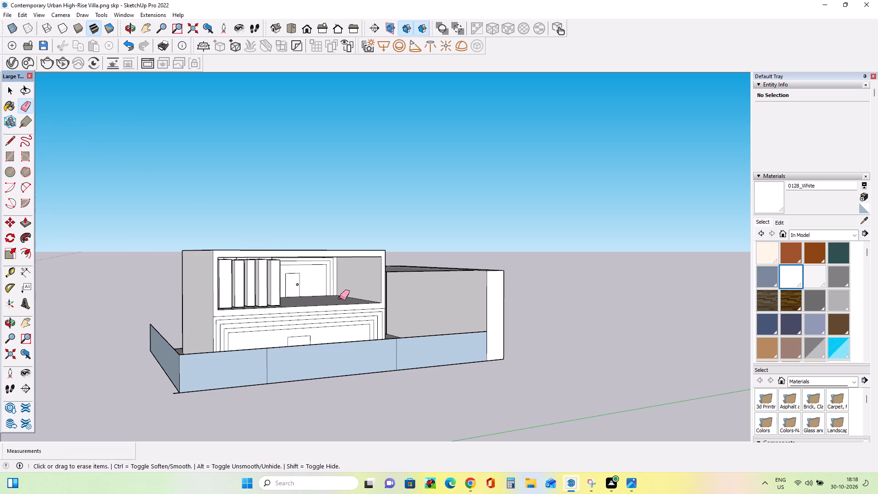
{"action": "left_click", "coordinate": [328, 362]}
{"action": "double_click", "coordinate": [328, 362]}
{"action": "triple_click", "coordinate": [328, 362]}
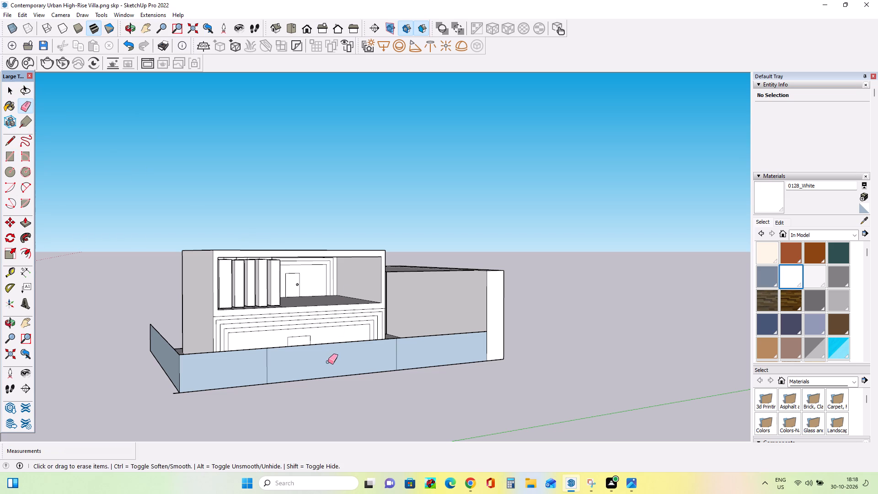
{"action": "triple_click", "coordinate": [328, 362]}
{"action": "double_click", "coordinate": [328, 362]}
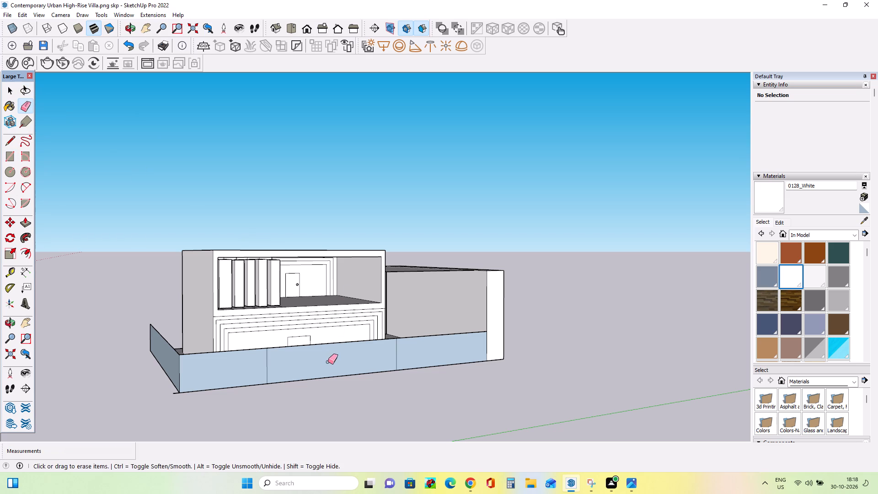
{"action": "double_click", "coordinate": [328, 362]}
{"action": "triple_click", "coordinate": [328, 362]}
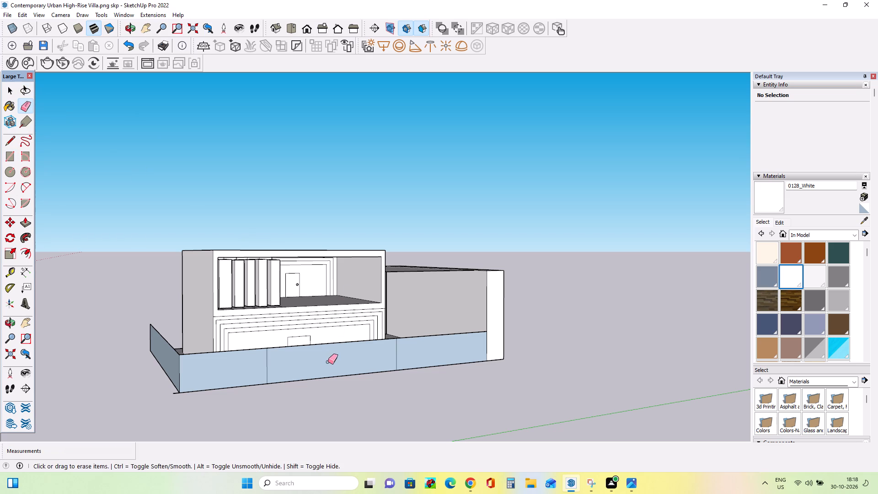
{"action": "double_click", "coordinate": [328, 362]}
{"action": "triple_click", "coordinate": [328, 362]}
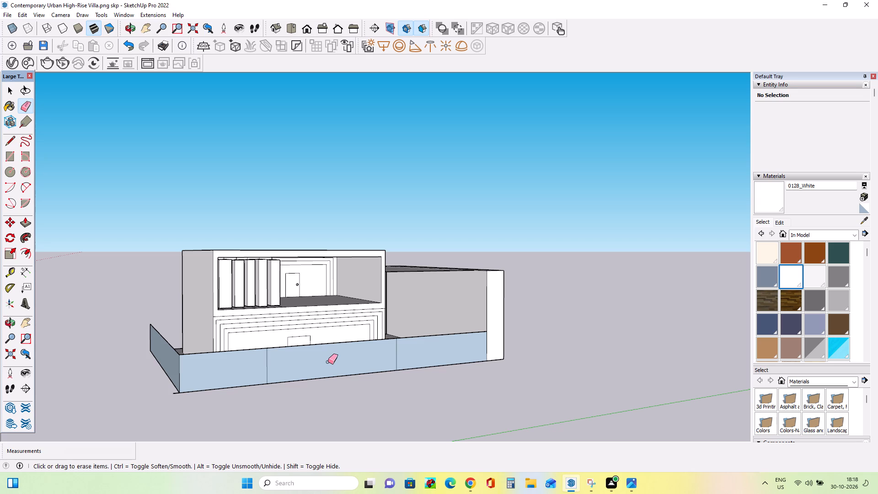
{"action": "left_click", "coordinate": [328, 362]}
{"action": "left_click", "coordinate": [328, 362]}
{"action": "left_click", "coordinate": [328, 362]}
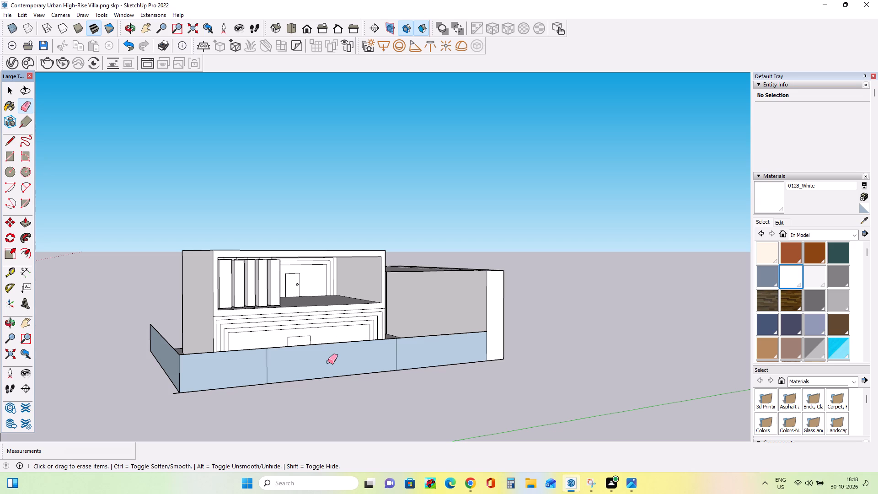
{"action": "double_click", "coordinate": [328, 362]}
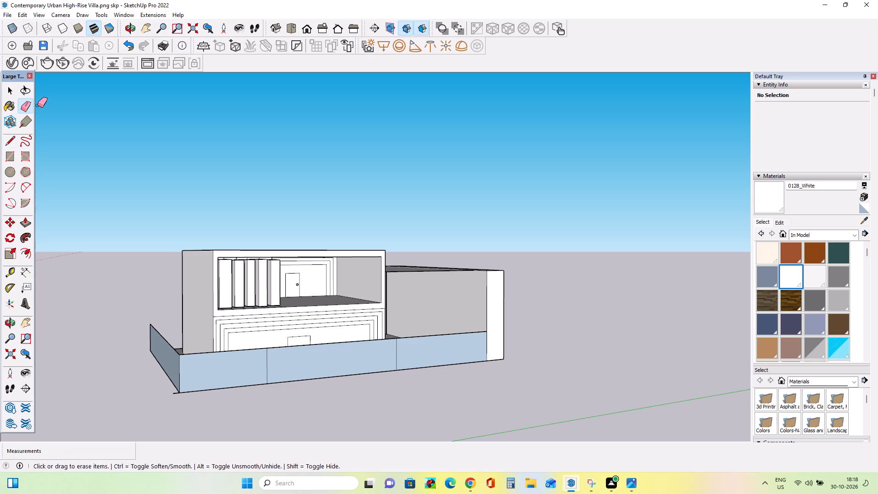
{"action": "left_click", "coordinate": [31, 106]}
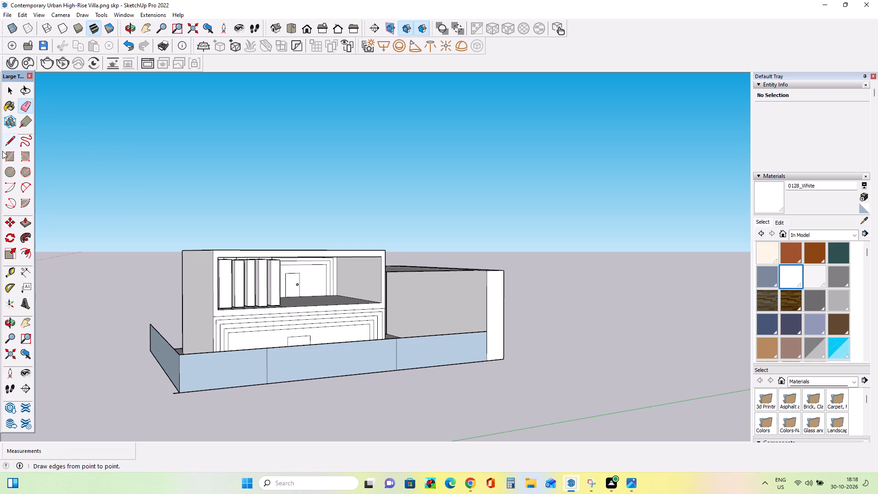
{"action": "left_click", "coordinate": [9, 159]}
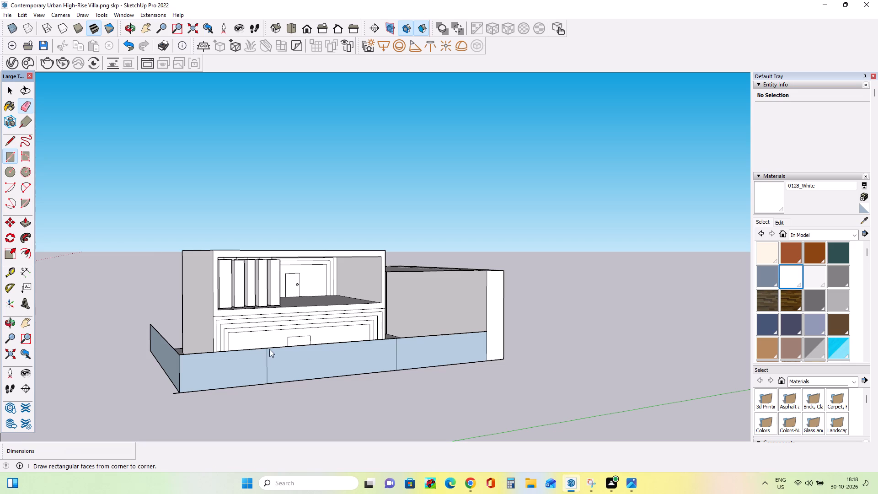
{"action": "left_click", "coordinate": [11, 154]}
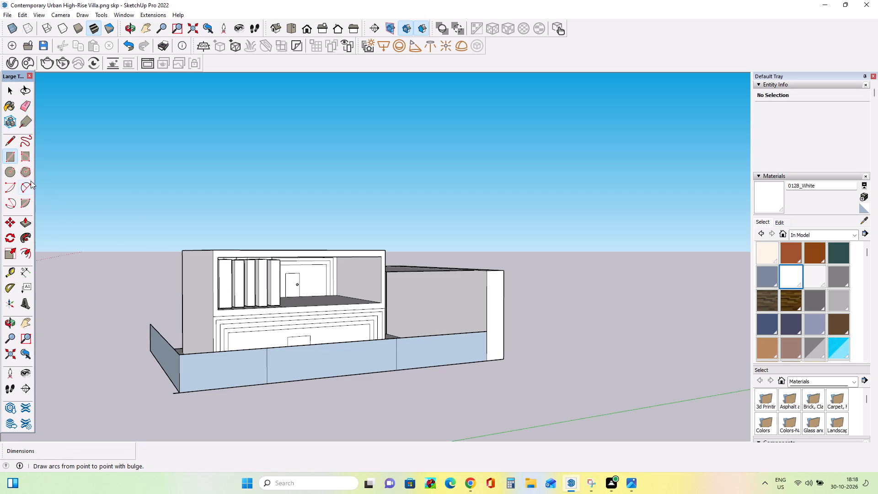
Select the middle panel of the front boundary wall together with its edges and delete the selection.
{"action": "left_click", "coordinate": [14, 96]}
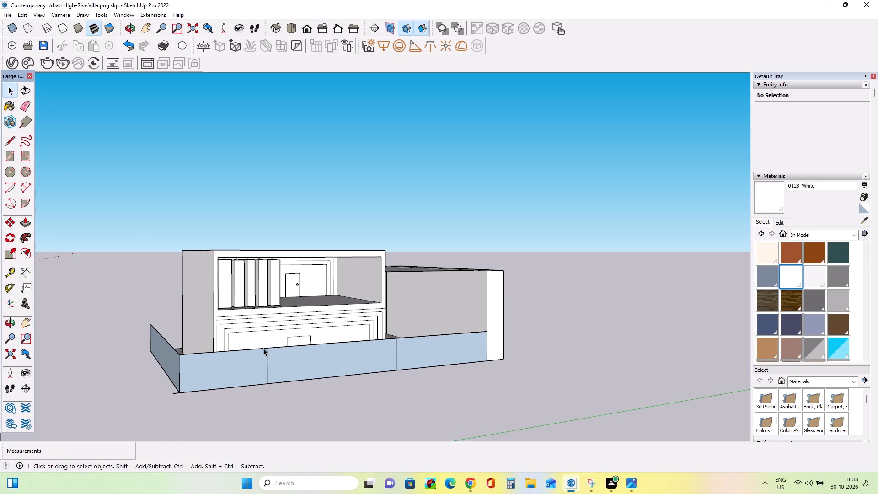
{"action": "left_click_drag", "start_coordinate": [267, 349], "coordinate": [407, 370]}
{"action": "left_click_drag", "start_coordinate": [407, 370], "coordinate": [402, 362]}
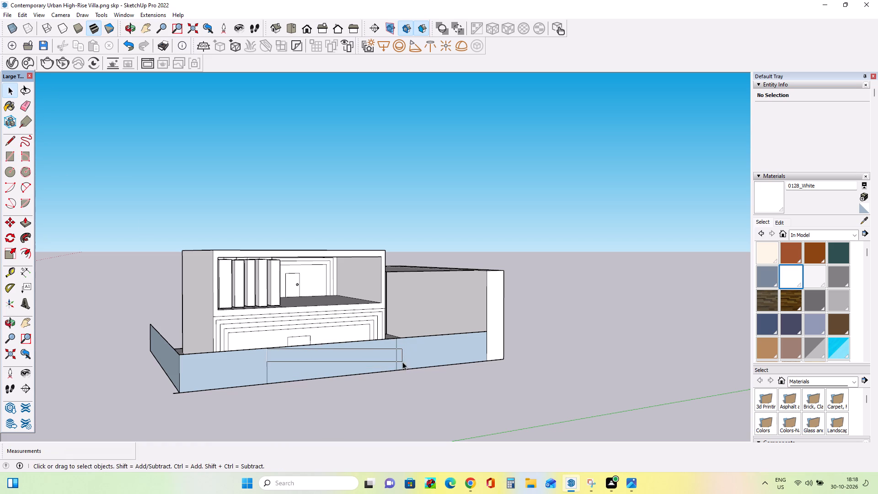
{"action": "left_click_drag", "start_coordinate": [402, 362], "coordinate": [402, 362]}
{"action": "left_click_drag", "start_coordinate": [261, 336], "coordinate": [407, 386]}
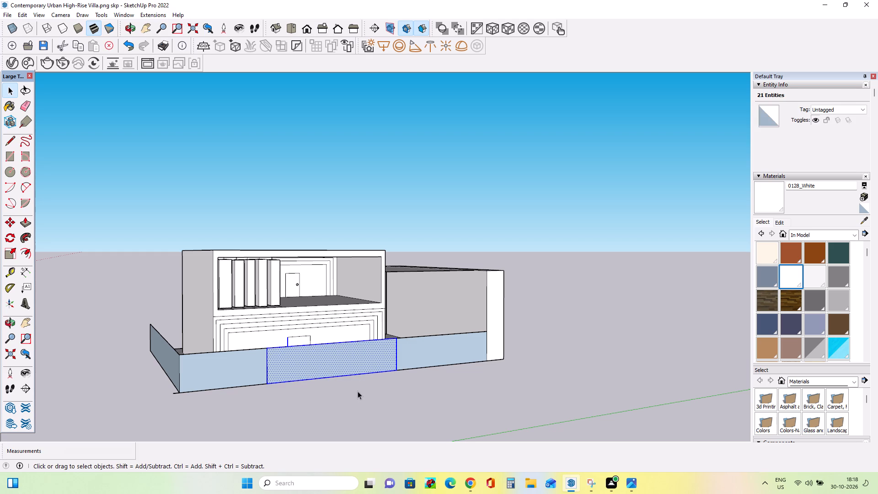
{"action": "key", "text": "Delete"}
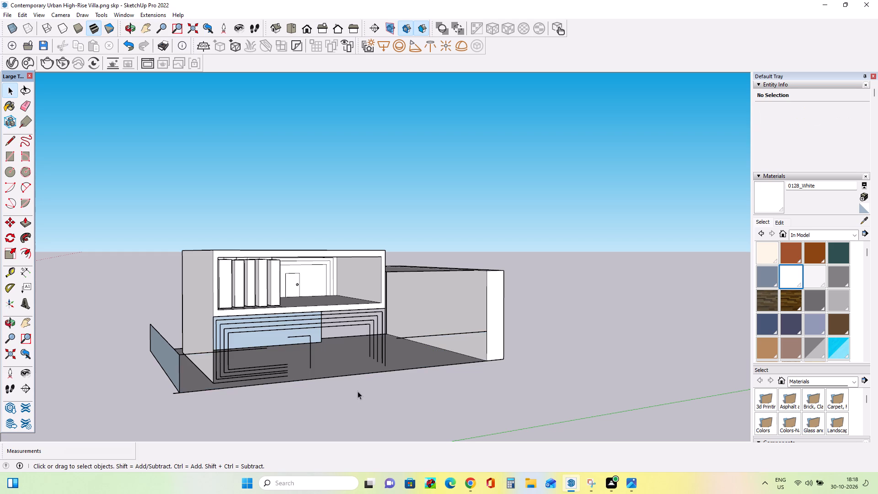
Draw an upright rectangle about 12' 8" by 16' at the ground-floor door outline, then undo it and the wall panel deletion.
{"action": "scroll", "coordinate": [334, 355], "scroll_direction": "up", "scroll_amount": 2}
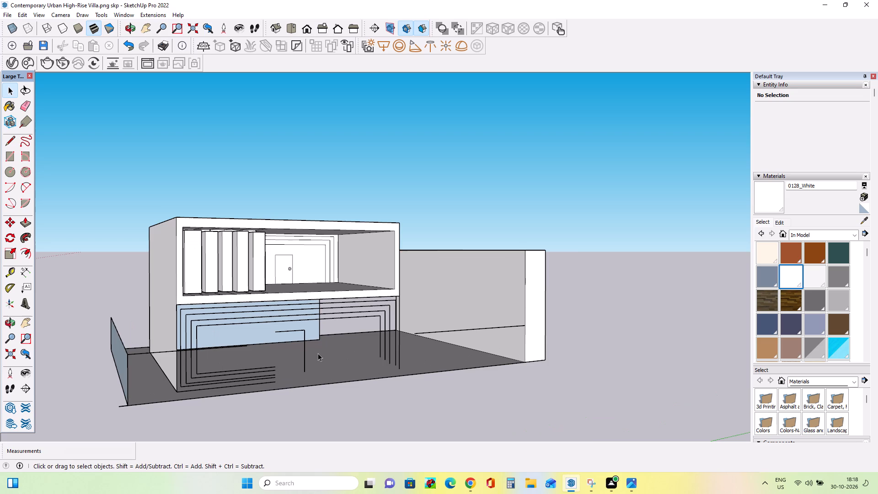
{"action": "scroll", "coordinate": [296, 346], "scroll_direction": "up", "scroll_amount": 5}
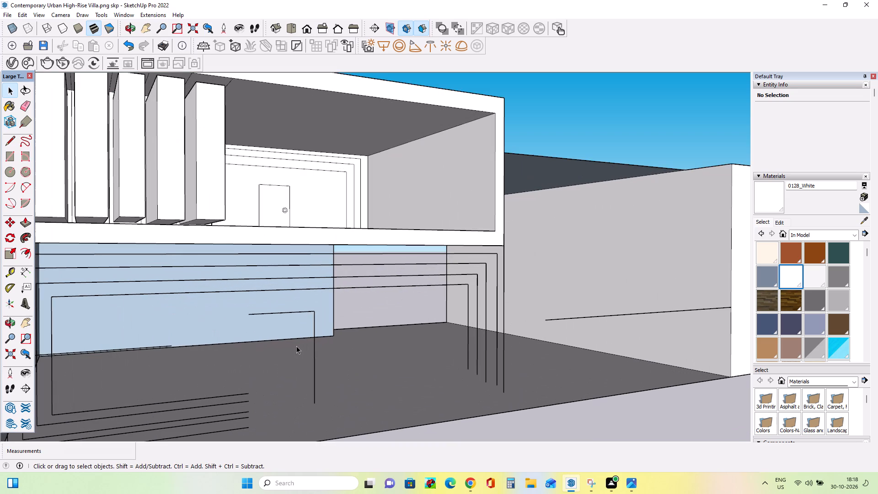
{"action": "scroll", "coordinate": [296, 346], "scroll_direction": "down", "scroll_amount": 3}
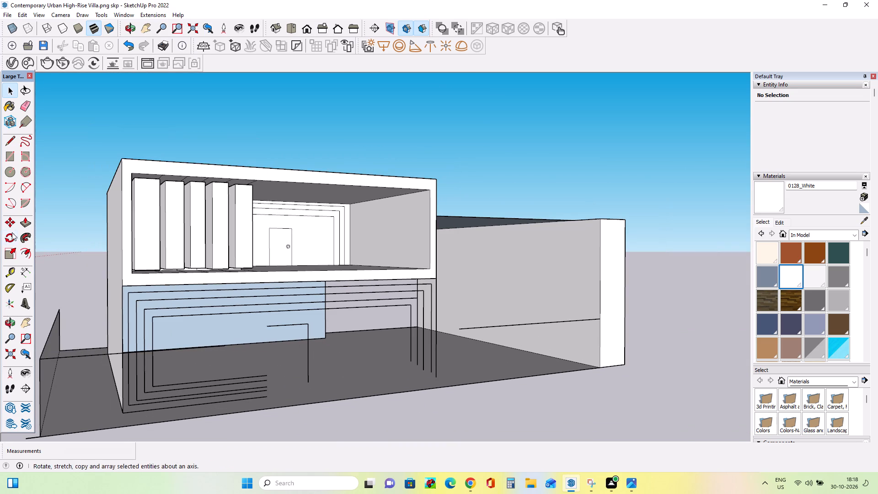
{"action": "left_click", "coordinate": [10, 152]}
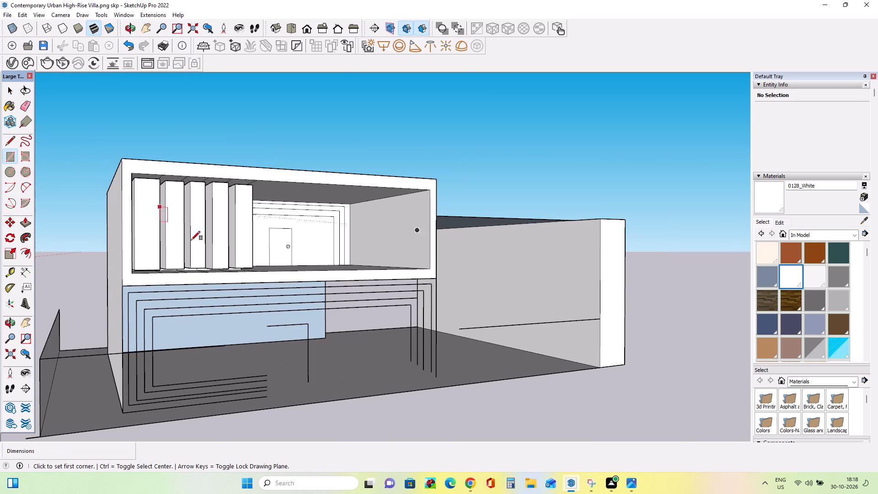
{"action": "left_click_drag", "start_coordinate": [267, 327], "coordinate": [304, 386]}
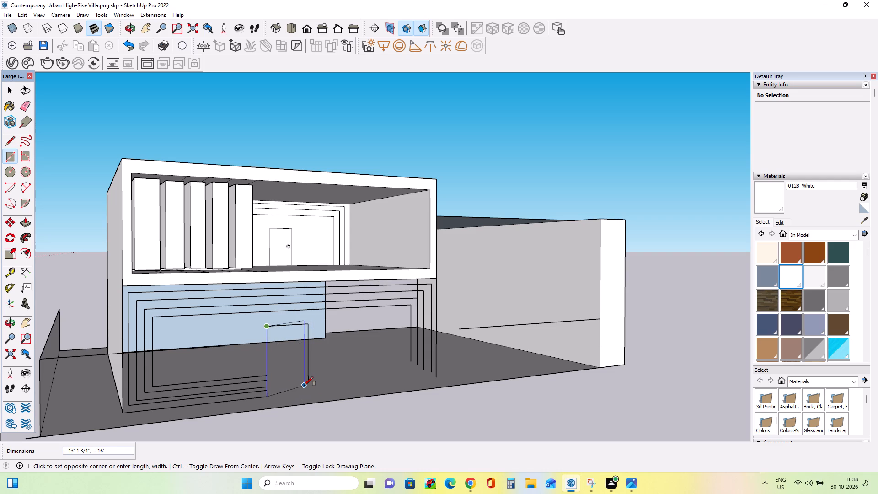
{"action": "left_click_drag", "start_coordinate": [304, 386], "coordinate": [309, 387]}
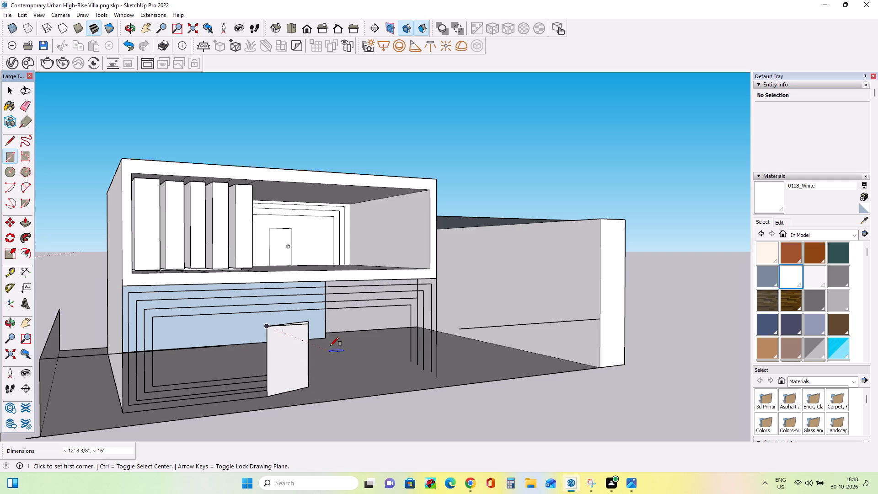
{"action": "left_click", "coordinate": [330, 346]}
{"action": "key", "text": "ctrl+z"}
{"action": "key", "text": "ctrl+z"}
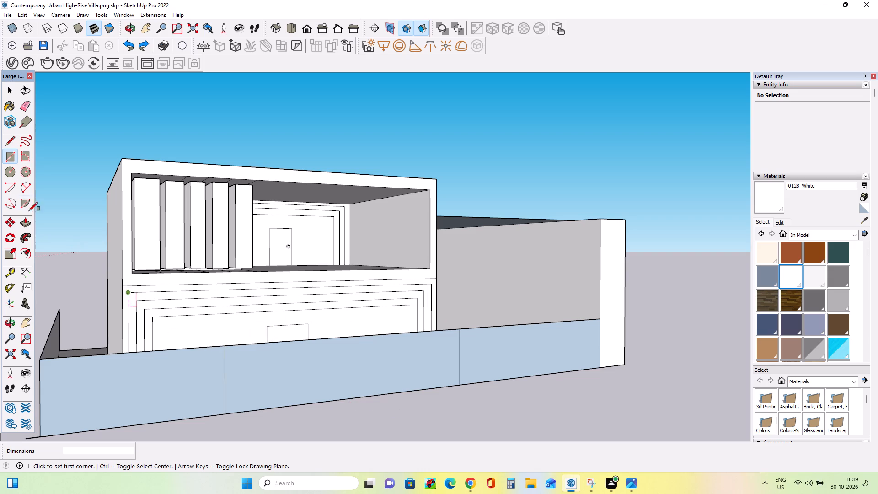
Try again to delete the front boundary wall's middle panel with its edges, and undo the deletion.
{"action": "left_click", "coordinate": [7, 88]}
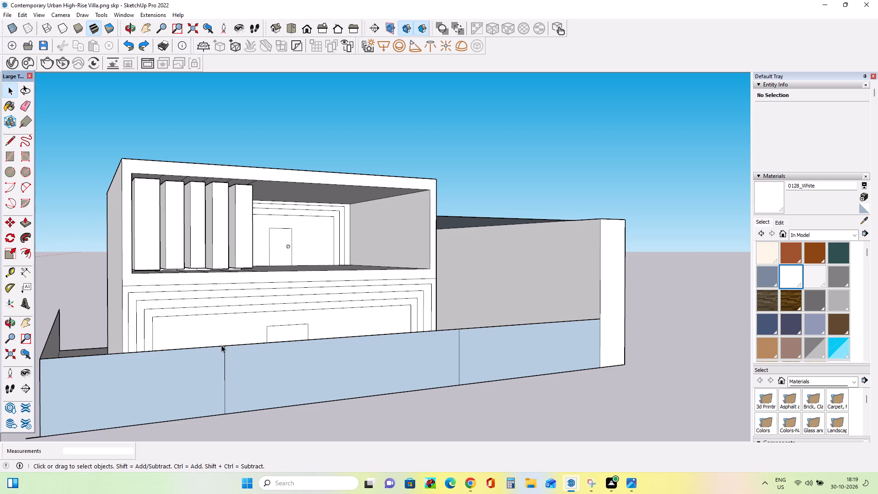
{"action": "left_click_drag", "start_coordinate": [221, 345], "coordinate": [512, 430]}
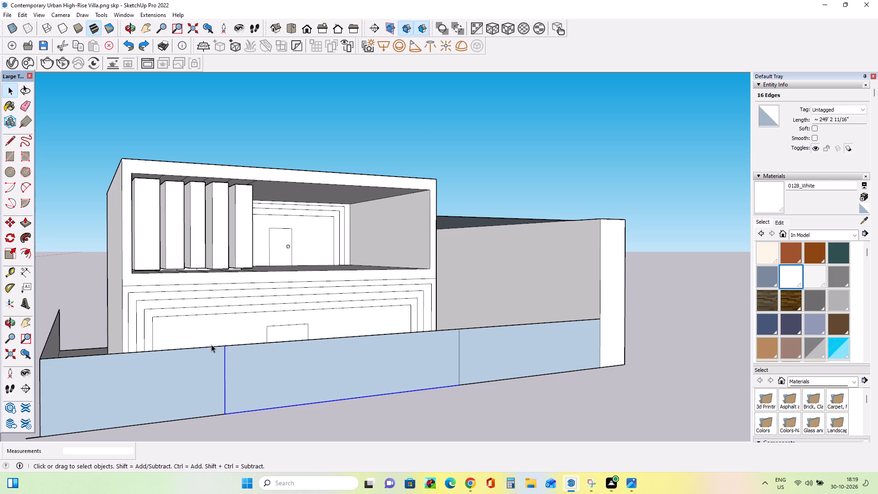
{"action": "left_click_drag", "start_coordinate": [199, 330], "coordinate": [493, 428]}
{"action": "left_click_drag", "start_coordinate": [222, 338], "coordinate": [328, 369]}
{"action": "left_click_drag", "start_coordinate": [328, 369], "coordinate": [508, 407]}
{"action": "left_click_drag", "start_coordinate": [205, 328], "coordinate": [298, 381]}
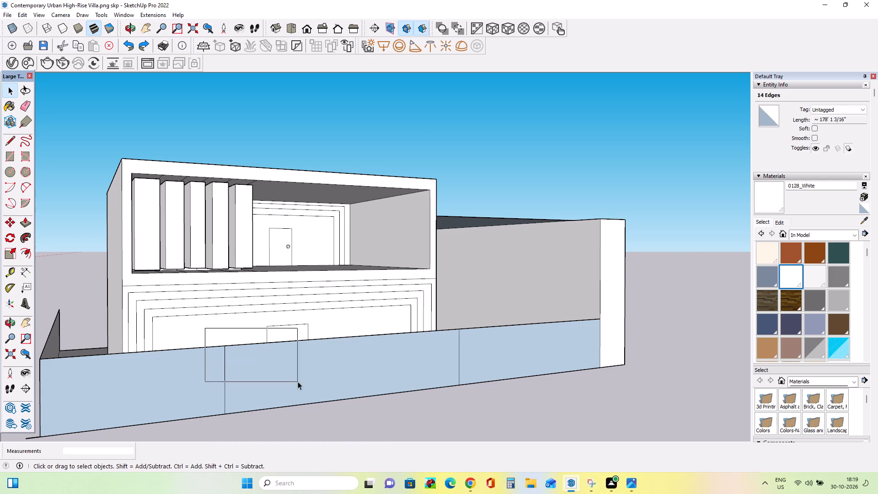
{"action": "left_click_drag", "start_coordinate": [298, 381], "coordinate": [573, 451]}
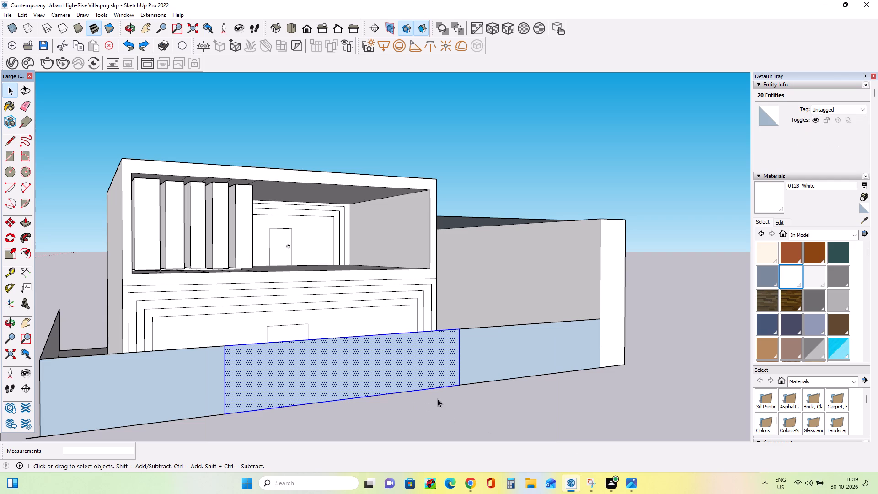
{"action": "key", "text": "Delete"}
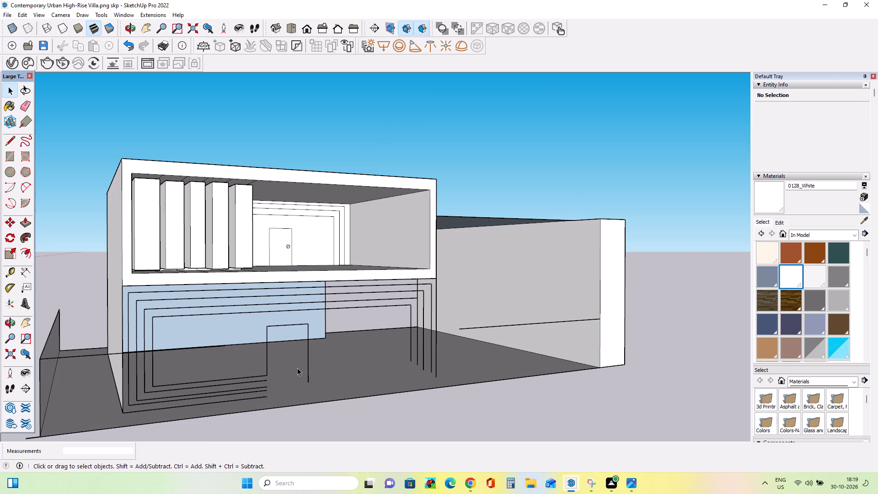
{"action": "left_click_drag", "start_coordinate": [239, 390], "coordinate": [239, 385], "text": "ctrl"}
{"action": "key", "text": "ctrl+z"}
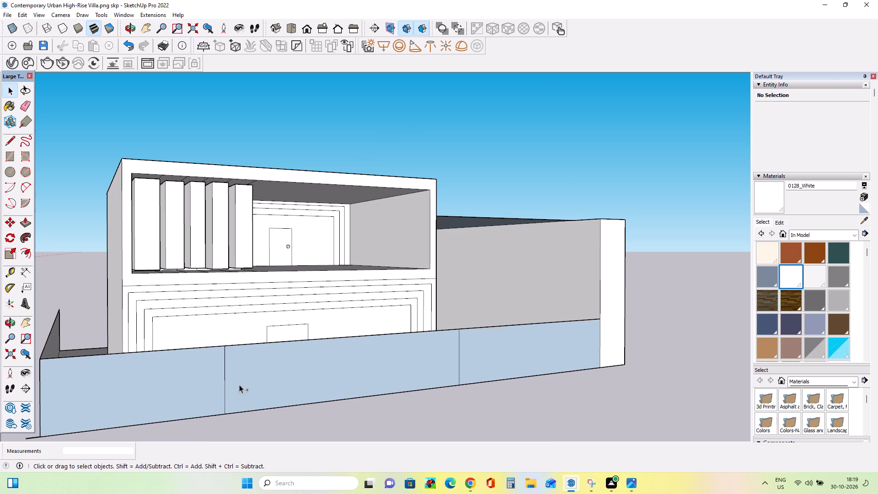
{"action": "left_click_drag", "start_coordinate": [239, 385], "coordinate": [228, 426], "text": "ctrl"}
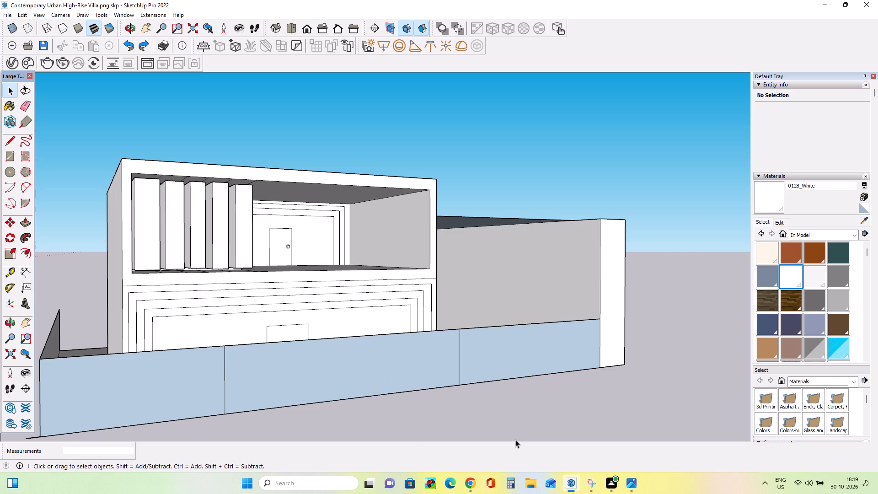
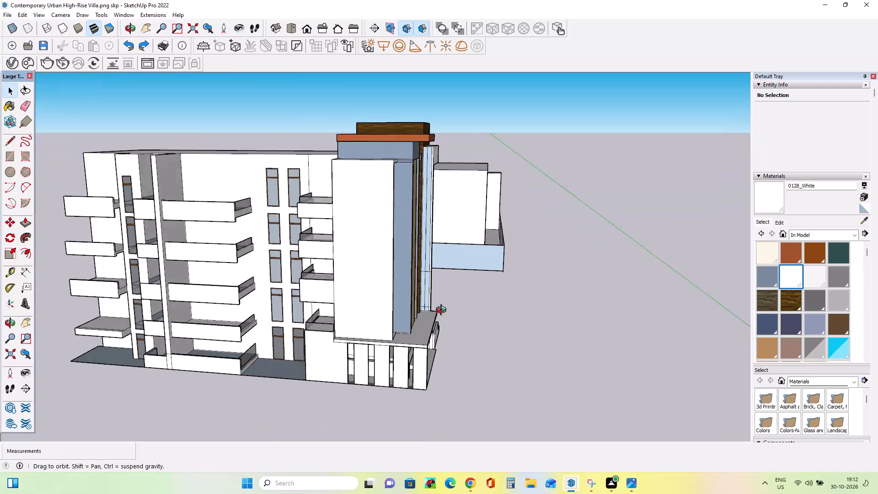
Delete the entire separate low-rise house with its boundary wall standing beside the high-rise building.
{"action": "scroll", "coordinate": [138, 301], "scroll_direction": "down", "scroll_amount": 5}
{"action": "scroll", "coordinate": [163, 260], "scroll_direction": "down", "scroll_amount": 4}
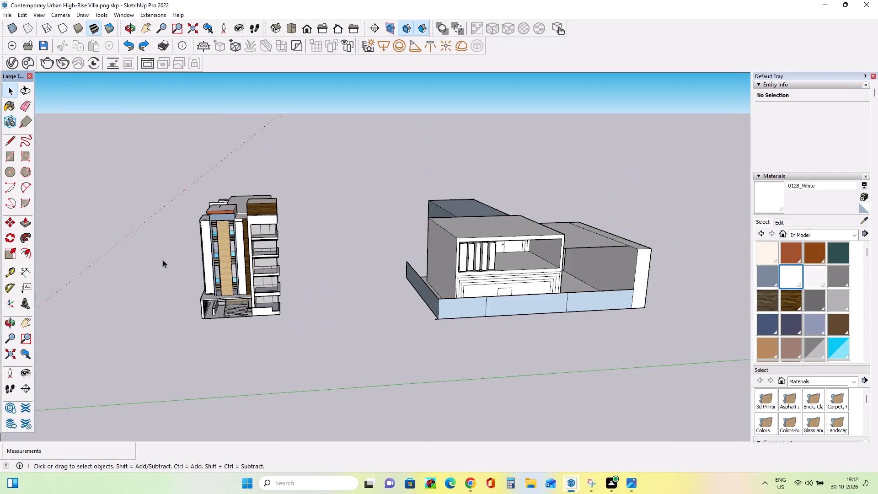
{"action": "scroll", "coordinate": [294, 256], "scroll_direction": "down", "scroll_amount": 3}
{"action": "middle_click_drag", "start_coordinate": [553, 268], "coordinate": [453, 249]}
{"action": "scroll", "coordinate": [422, 255], "scroll_direction": "up", "scroll_amount": 3}
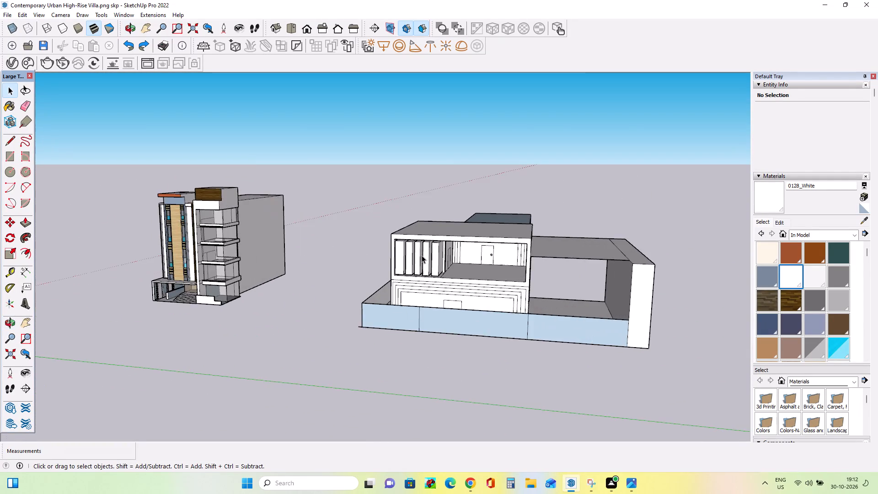
{"action": "scroll", "coordinate": [422, 255], "scroll_direction": "up", "scroll_amount": 5}
{"action": "scroll", "coordinate": [367, 273], "scroll_direction": "down", "scroll_amount": 7}
{"action": "middle_click_drag", "start_coordinate": [549, 280], "coordinate": [567, 352]}
{"action": "left_click", "coordinate": [14, 156]}
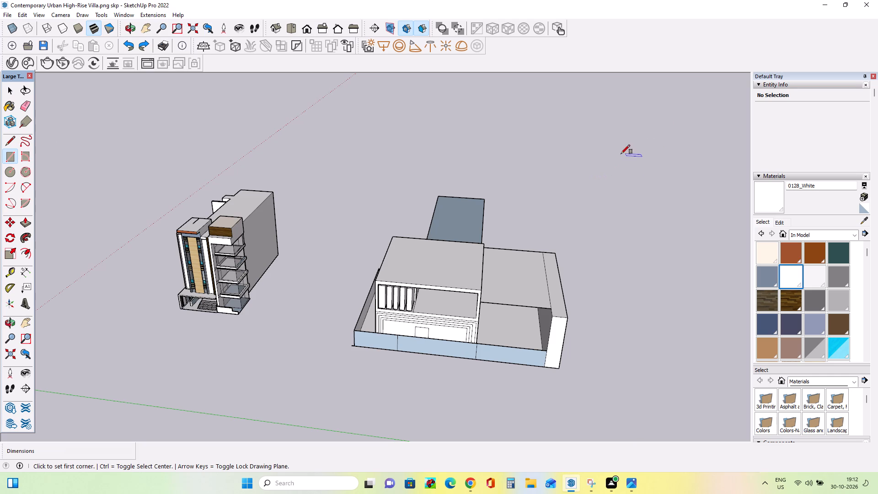
{"action": "left_click", "coordinate": [11, 87]}
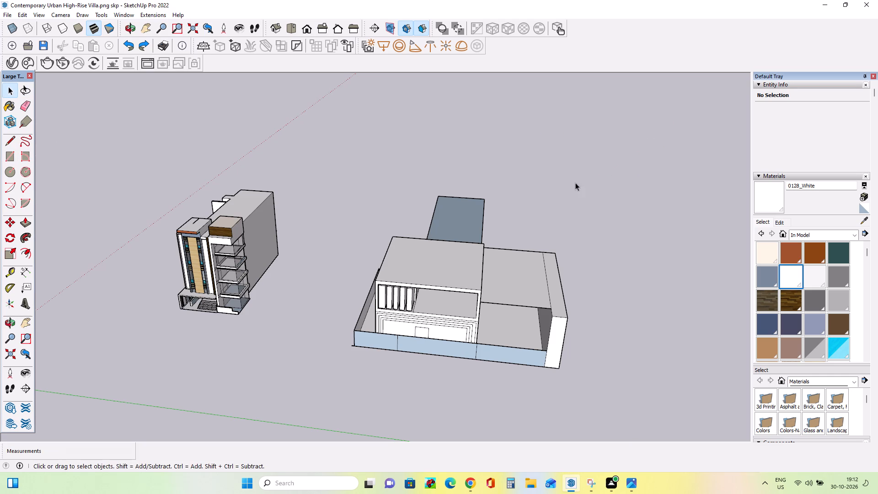
{"action": "left_click_drag", "start_coordinate": [579, 179], "coordinate": [334, 381]}
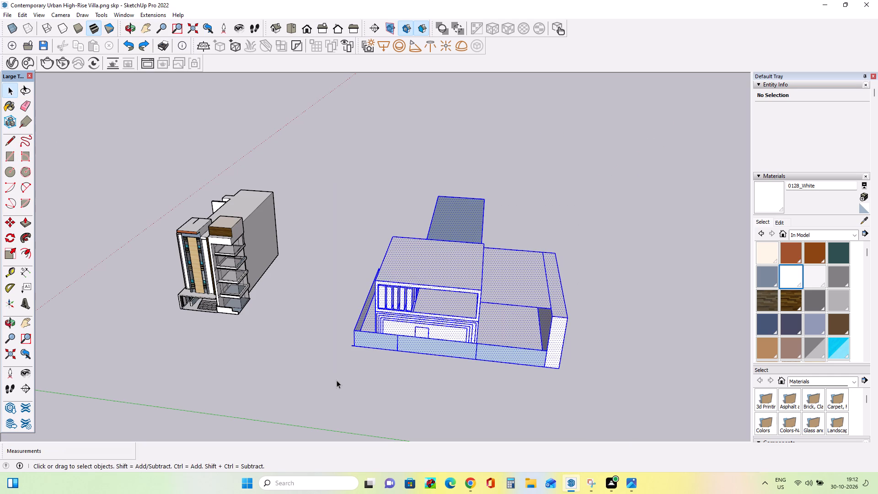
{"action": "key", "text": "Delete"}
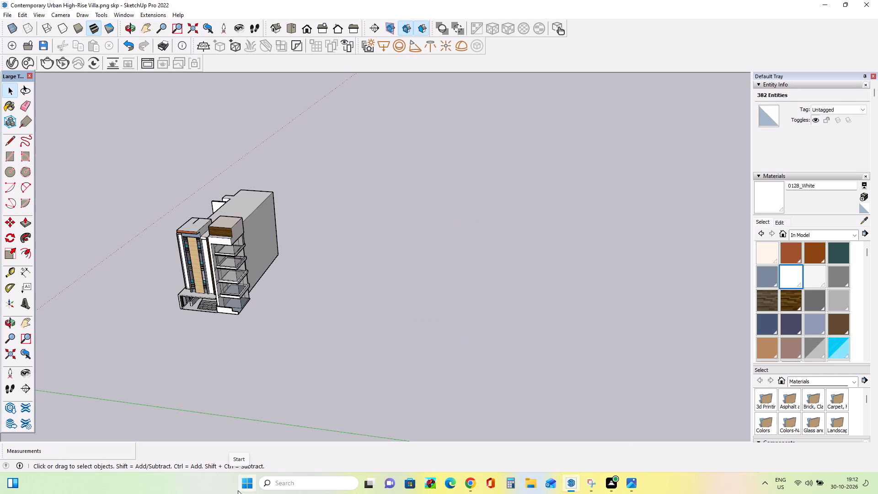
Examine the high-rise's balcony facade and overall massing from several angles.
{"action": "middle_click_drag", "start_coordinate": [167, 336], "coordinate": [391, 282]}
{"action": "scroll", "coordinate": [391, 282], "scroll_direction": "down", "scroll_amount": 1}
{"action": "scroll", "coordinate": [280, 290], "scroll_direction": "up", "scroll_amount": 3}
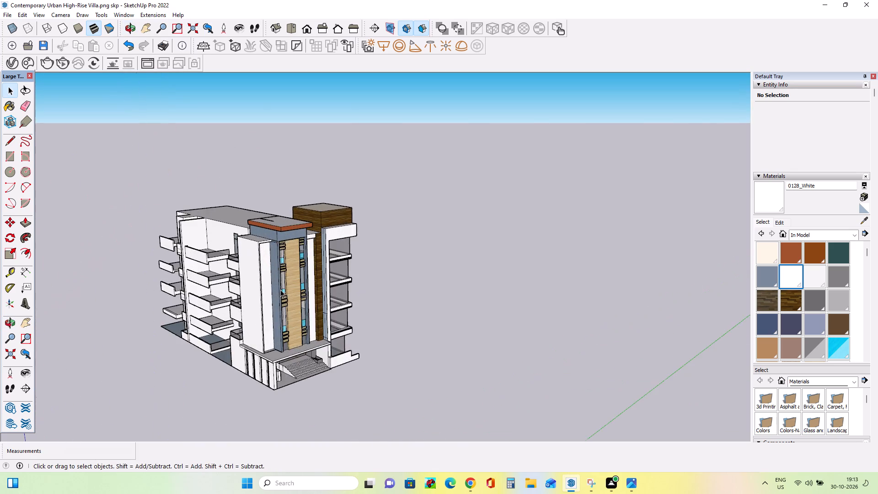
{"action": "scroll", "coordinate": [280, 290], "scroll_direction": "up", "scroll_amount": 2}
{"action": "middle_click_drag", "start_coordinate": [206, 333], "coordinate": [370, 285]}
{"action": "scroll", "coordinate": [371, 285], "scroll_direction": "down", "scroll_amount": 6}
{"action": "middle_click_drag", "start_coordinate": [405, 313], "coordinate": [399, 346]}
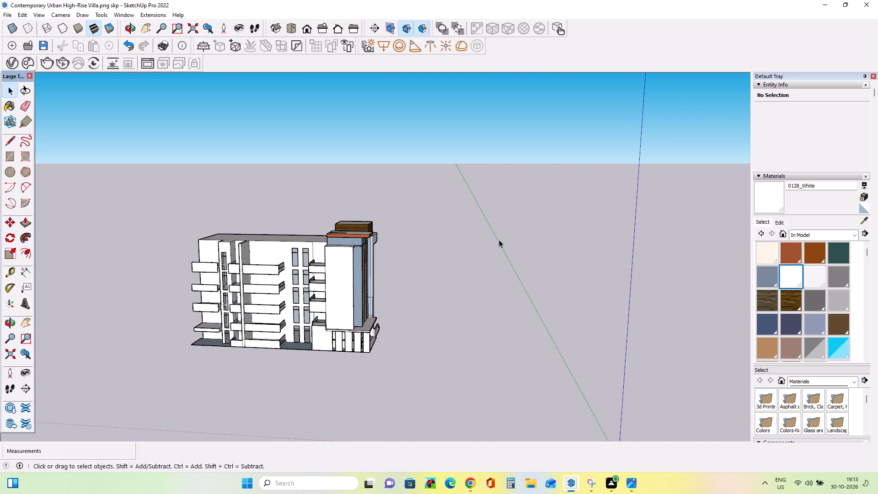
{"action": "scroll", "coordinate": [271, 346], "scroll_direction": "up", "scroll_amount": 4}
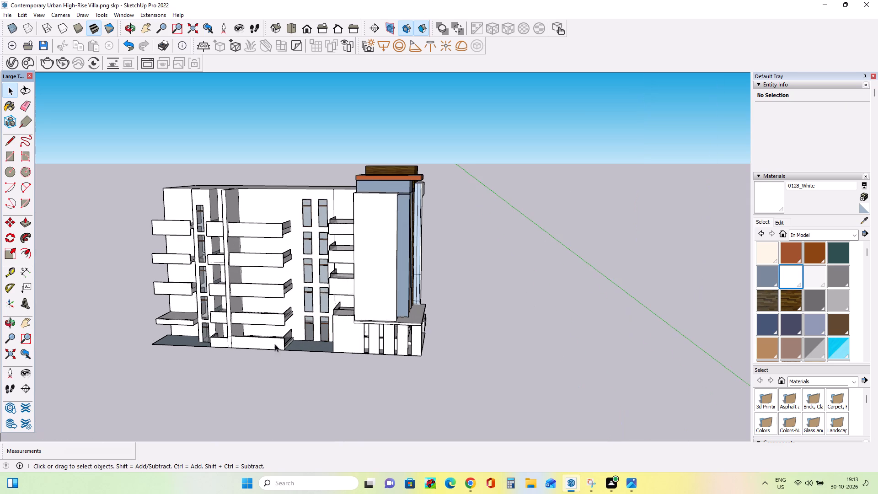
{"action": "middle_click_drag", "start_coordinate": [427, 301], "coordinate": [422, 332]}
{"action": "scroll", "coordinate": [490, 313], "scroll_direction": "up", "scroll_amount": 2}
{"action": "scroll", "coordinate": [533, 305], "scroll_direction": "down", "scroll_amount": 6}
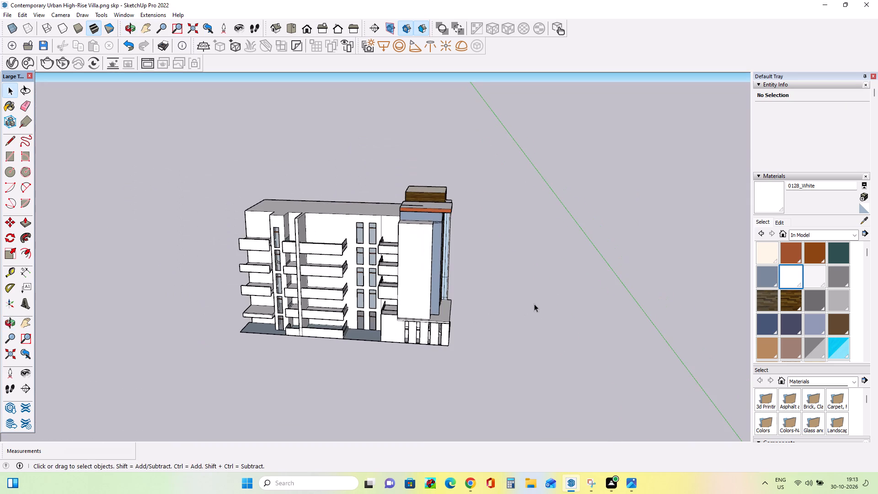
{"action": "middle_click_drag", "start_coordinate": [537, 291], "coordinate": [535, 272]}
{"action": "scroll", "coordinate": [330, 257], "scroll_direction": "up", "scroll_amount": 3}
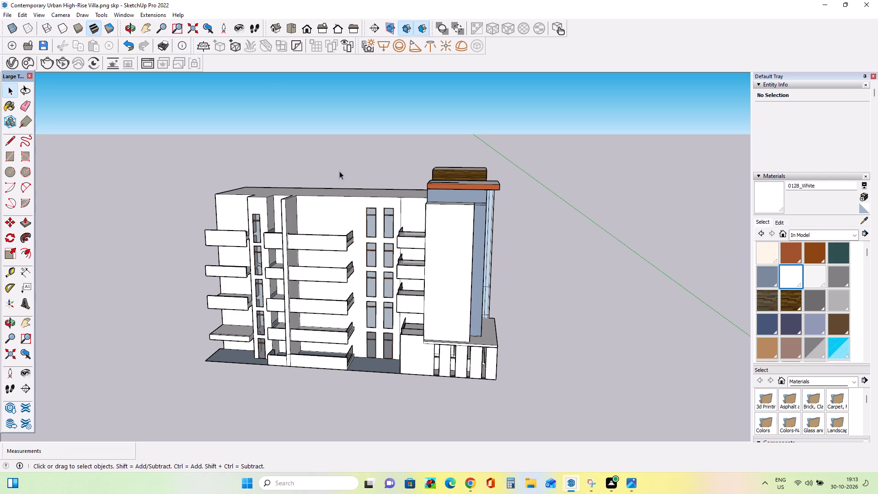
{"action": "middle_click_drag", "start_coordinate": [295, 252], "coordinate": [270, 254]}
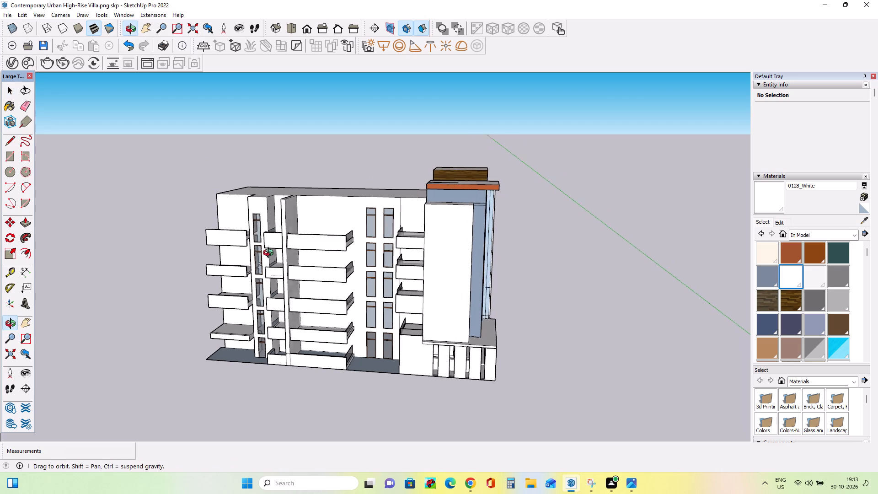
{"action": "middle_click_drag", "start_coordinate": [270, 254], "coordinate": [288, 263]}
Draw a vertical line along the facade's end corner from the top balcony's slab down to the building base.
{"action": "middle_click_drag", "start_coordinate": [204, 302], "coordinate": [400, 287]}
{"action": "scroll", "coordinate": [173, 303], "scroll_direction": "up", "scroll_amount": 4}
{"action": "middle_click_drag", "start_coordinate": [190, 303], "coordinate": [199, 293]}
{"action": "scroll", "coordinate": [239, 251], "scroll_direction": "up", "scroll_amount": 2}
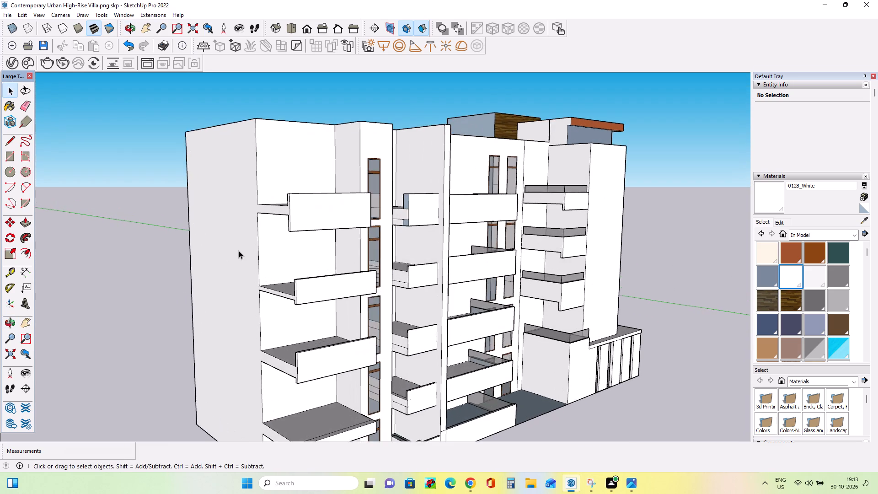
{"action": "middle_click_drag", "start_coordinate": [241, 249], "coordinate": [264, 235]}
{"action": "left_click", "coordinate": [8, 142]}
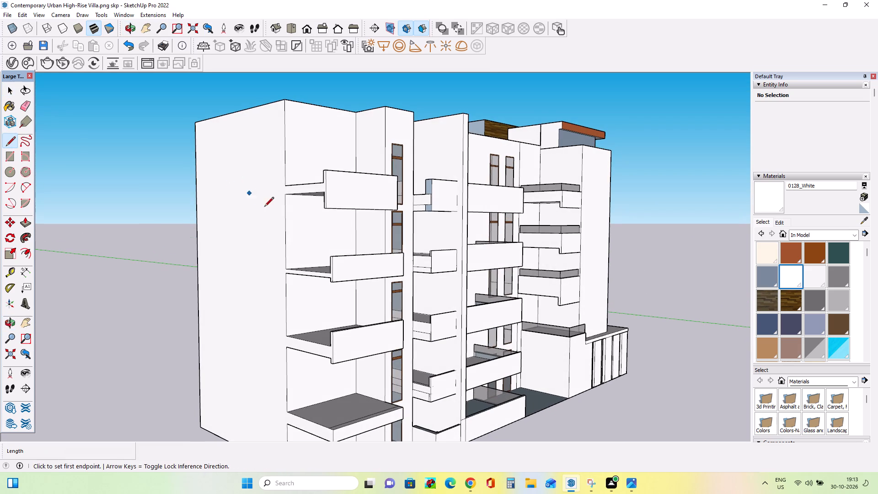
{"action": "left_click", "coordinate": [285, 186]}
{"action": "scroll", "coordinate": [272, 360], "scroll_direction": "down", "scroll_amount": 6}
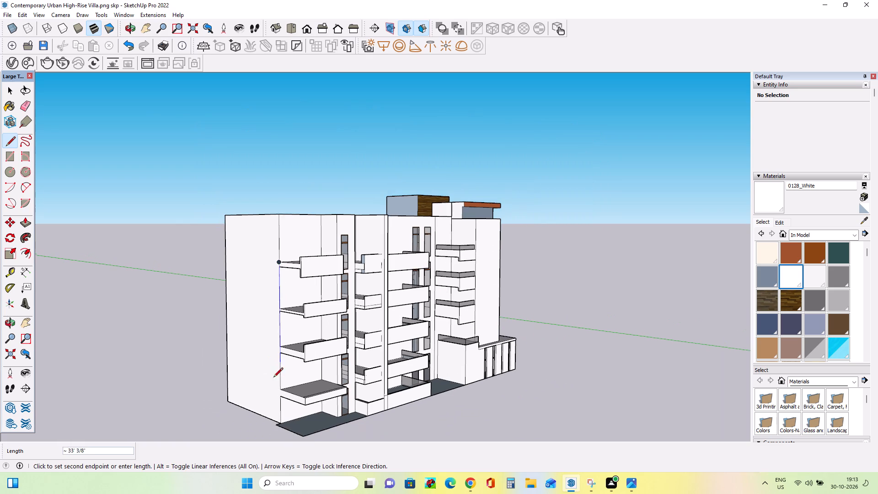
{"action": "left_click", "coordinate": [279, 425]}
Push/Pull the building's blank end wall outward about 1' 2 13/16" beyond the ends of the balconies.
{"action": "middle_click_drag", "start_coordinate": [322, 425], "coordinate": [268, 446]}
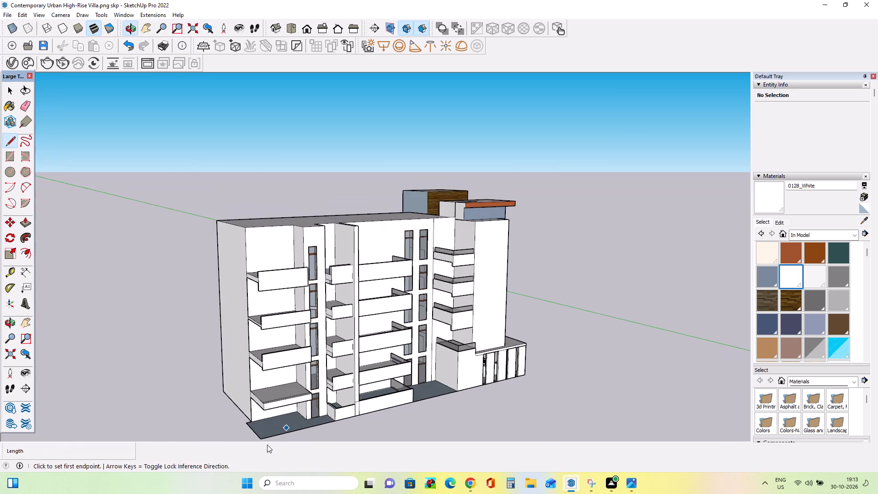
{"action": "scroll", "coordinate": [264, 427], "scroll_direction": "up", "scroll_amount": 5}
{"action": "middle_click_drag", "start_coordinate": [268, 408], "coordinate": [282, 403]}
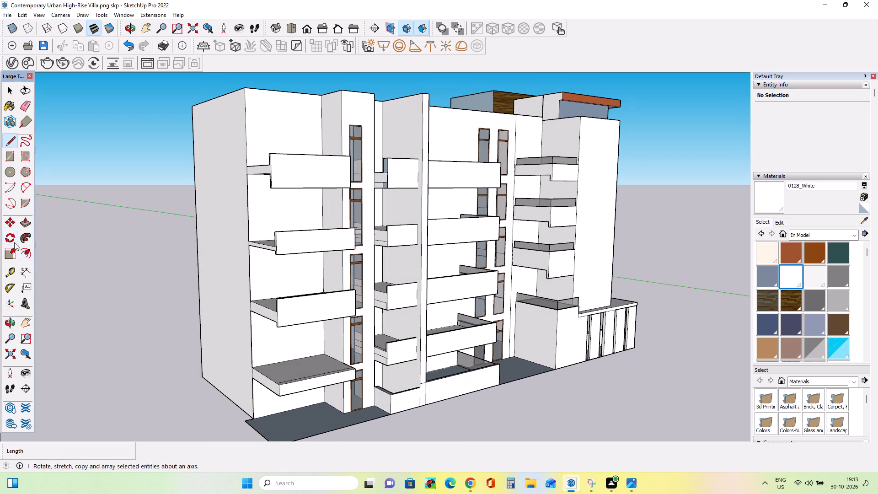
{"action": "left_click", "coordinate": [24, 221]}
{"action": "left_click_drag", "start_coordinate": [244, 282], "coordinate": [239, 286]}
{"action": "middle_click_drag", "start_coordinate": [257, 304], "coordinate": [210, 333]}
{"action": "scroll", "coordinate": [217, 338], "scroll_direction": "up", "scroll_amount": 2}
{"action": "middle_click_drag", "start_coordinate": [220, 333], "coordinate": [219, 310]}
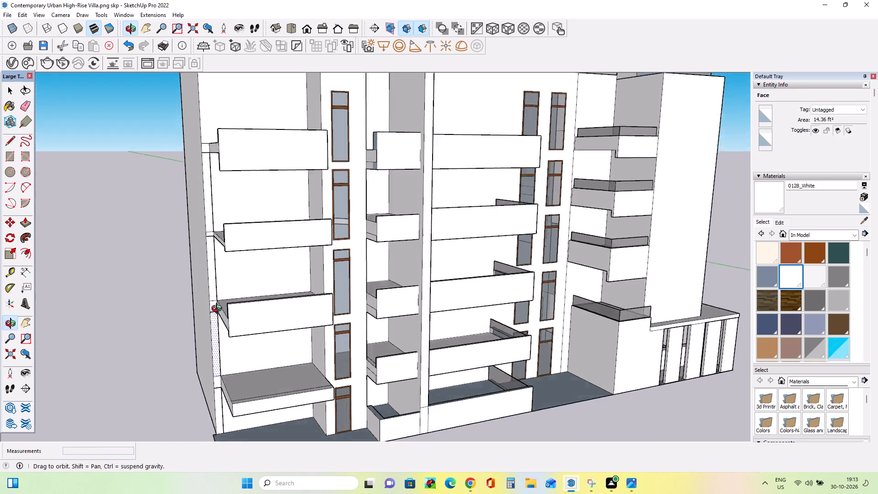
{"action": "middle_click_drag", "start_coordinate": [219, 310], "coordinate": [224, 297]}
{"action": "middle_click_drag", "start_coordinate": [208, 349], "coordinate": [199, 359]}
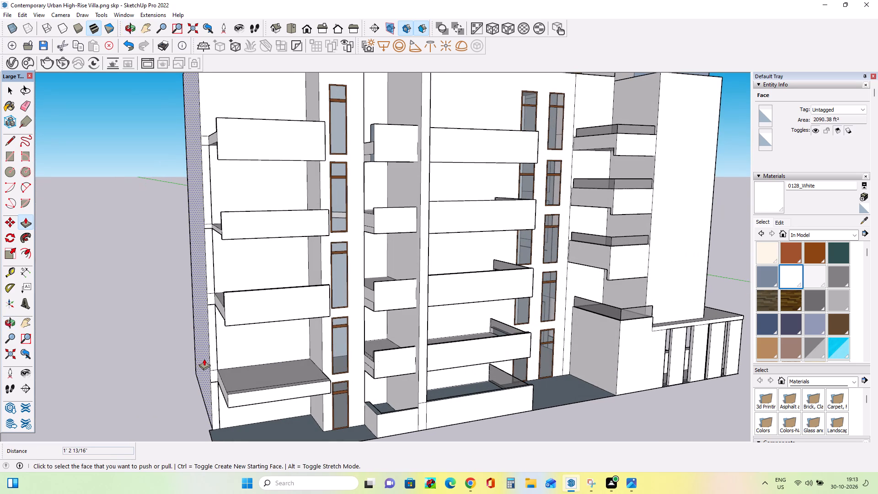
{"action": "left_click", "coordinate": [204, 359]}
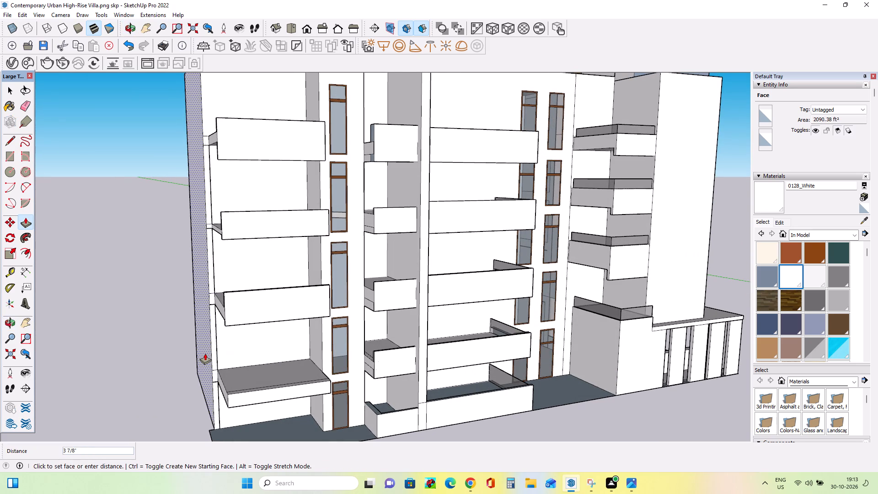
{"action": "left_click", "coordinate": [203, 354]}
{"action": "middle_click_drag", "start_coordinate": [222, 355], "coordinate": [218, 355]}
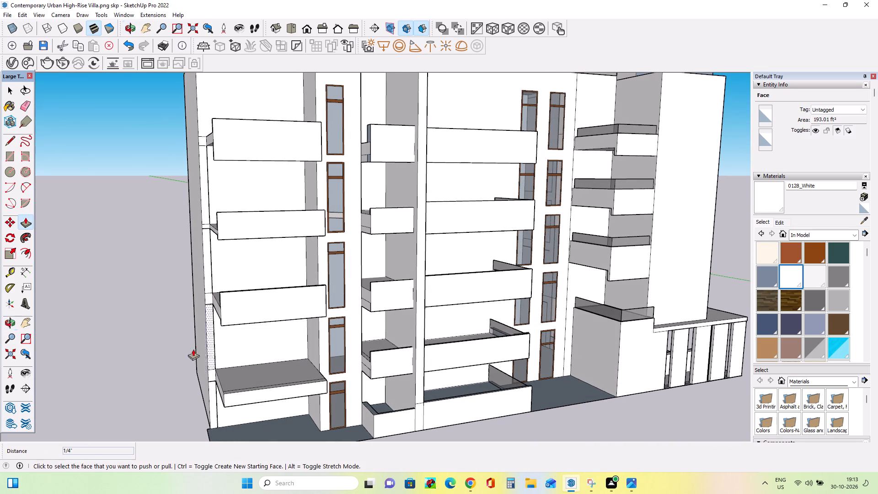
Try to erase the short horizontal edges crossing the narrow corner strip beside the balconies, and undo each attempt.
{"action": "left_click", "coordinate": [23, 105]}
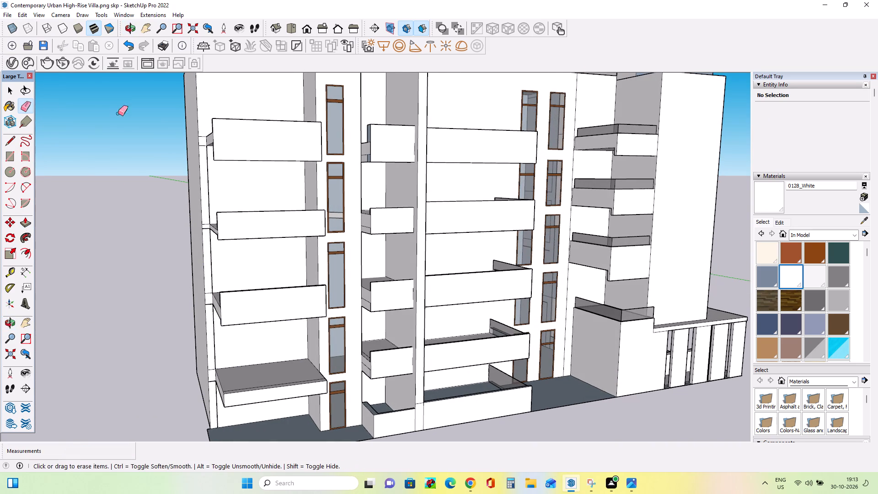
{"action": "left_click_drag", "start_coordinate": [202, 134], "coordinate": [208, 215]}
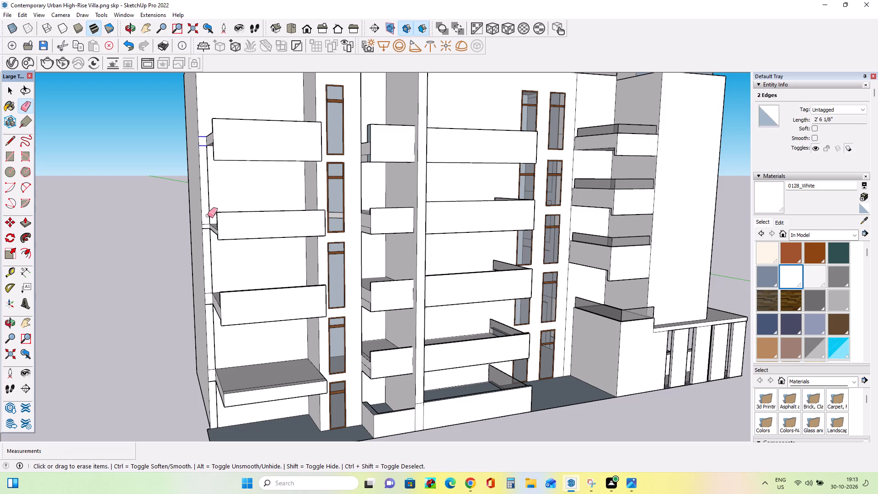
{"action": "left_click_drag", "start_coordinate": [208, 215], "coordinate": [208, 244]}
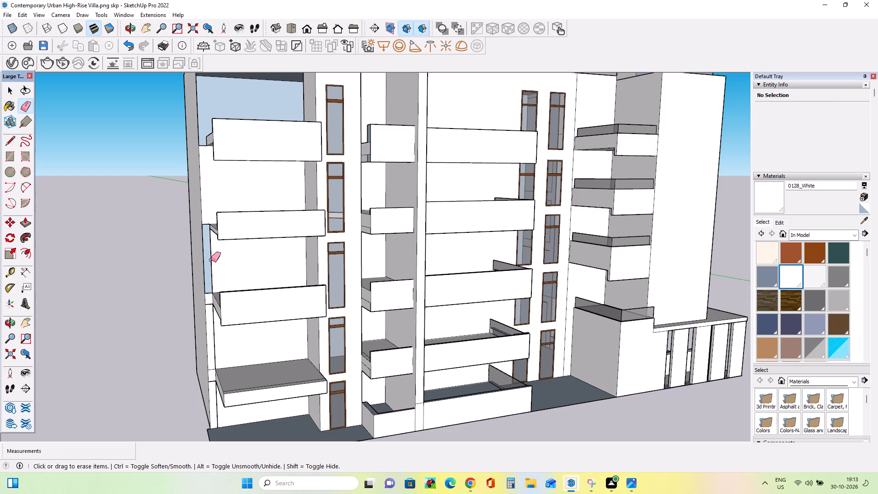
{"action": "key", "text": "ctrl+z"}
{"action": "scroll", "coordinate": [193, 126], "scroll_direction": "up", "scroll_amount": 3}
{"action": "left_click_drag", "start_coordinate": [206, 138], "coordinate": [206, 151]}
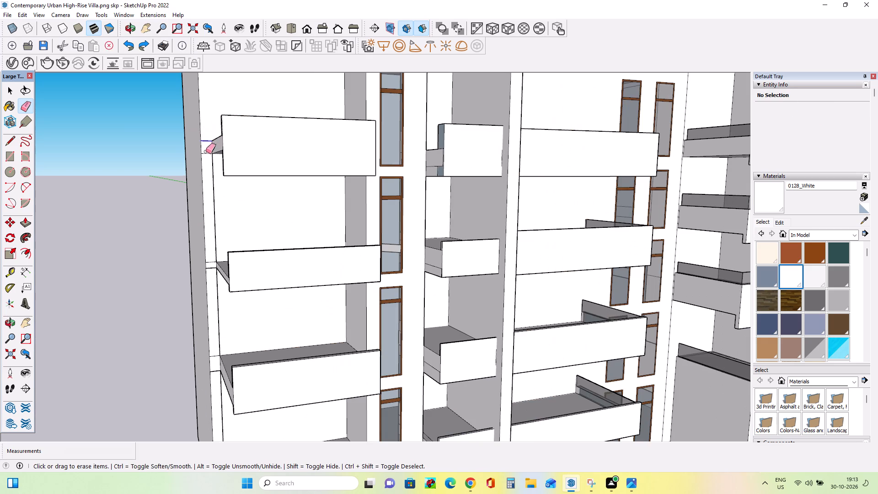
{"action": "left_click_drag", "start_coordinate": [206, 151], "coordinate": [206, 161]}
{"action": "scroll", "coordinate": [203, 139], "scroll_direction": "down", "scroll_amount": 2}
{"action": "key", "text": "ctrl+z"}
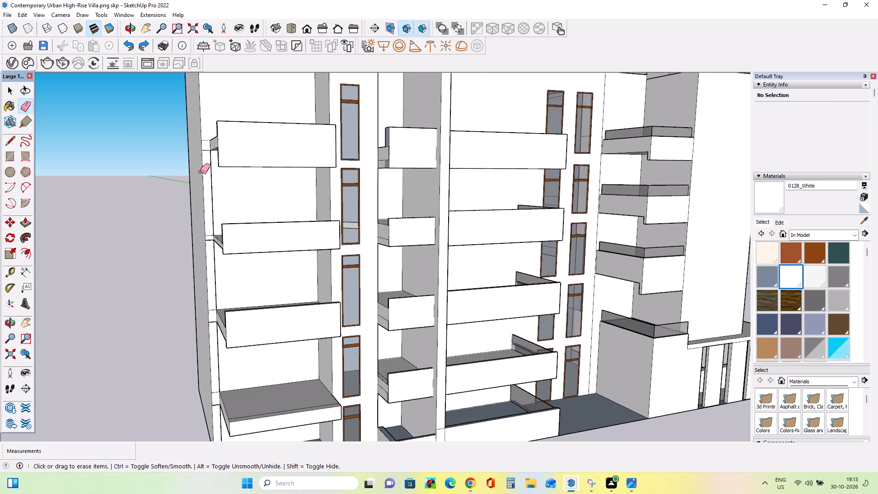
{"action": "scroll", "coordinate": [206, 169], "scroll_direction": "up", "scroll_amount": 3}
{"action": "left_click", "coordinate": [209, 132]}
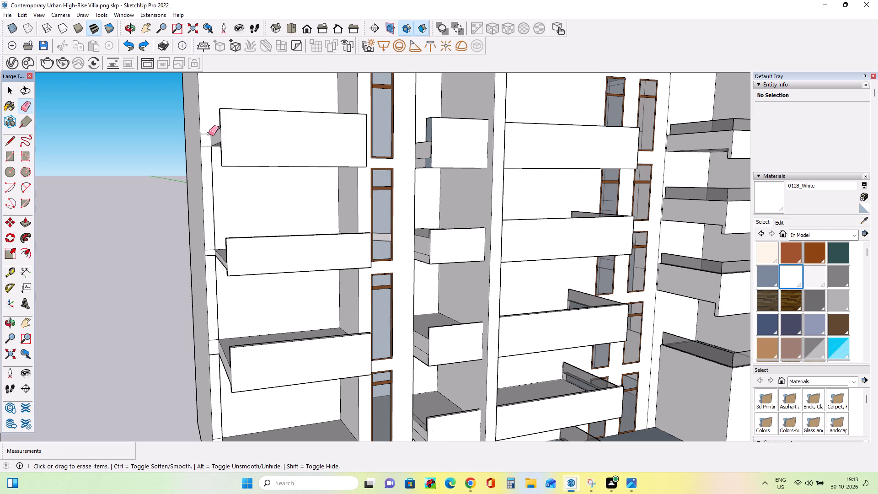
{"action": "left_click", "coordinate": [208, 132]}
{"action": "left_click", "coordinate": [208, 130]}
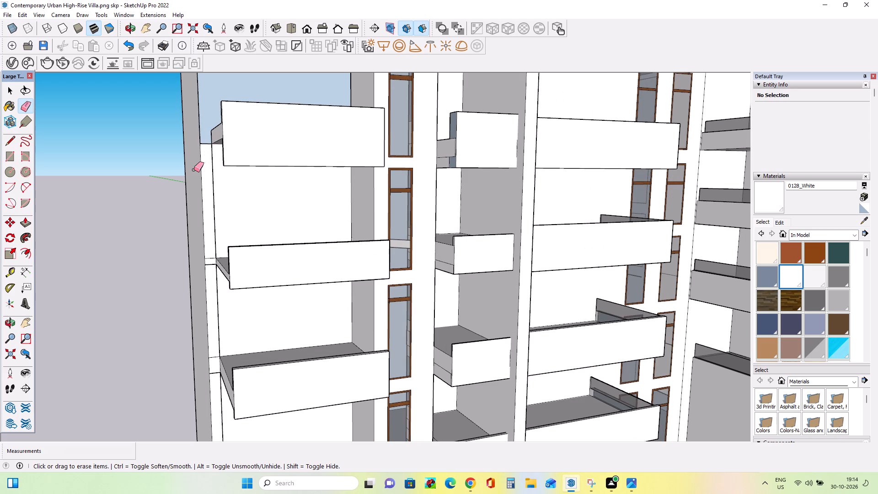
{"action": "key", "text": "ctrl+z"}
Draw a vertical line from the top balcony's inner end corner up to the roof edge, separating the narrow corner strip.
{"action": "middle_click", "coordinate": [197, 171]}
{"action": "scroll", "coordinate": [197, 160], "scroll_direction": "down", "scroll_amount": 7}
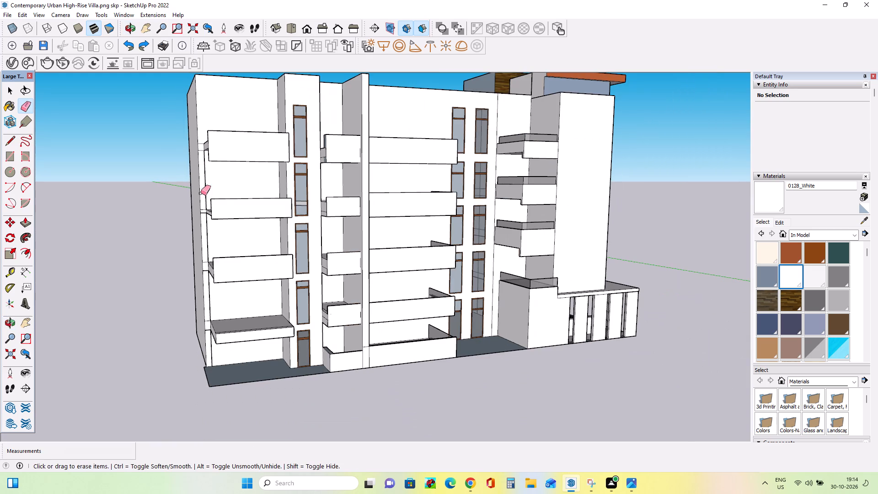
{"action": "middle_click_drag", "start_coordinate": [207, 306], "coordinate": [211, 313]}
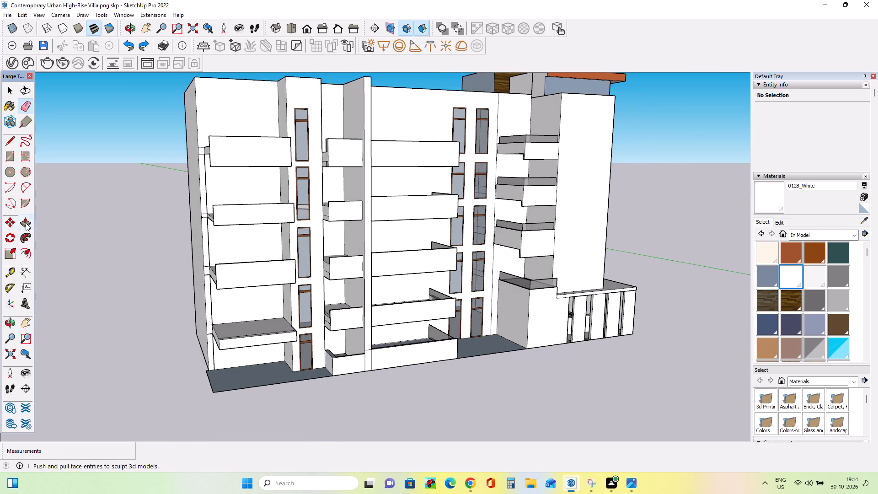
{"action": "left_click", "coordinate": [26, 223]}
{"action": "middle_click_drag", "start_coordinate": [162, 232], "coordinate": [170, 301]}
{"action": "scroll", "coordinate": [170, 301], "scroll_direction": "down", "scroll_amount": 3}
{"action": "scroll", "coordinate": [175, 182], "scroll_direction": "up", "scroll_amount": 3}
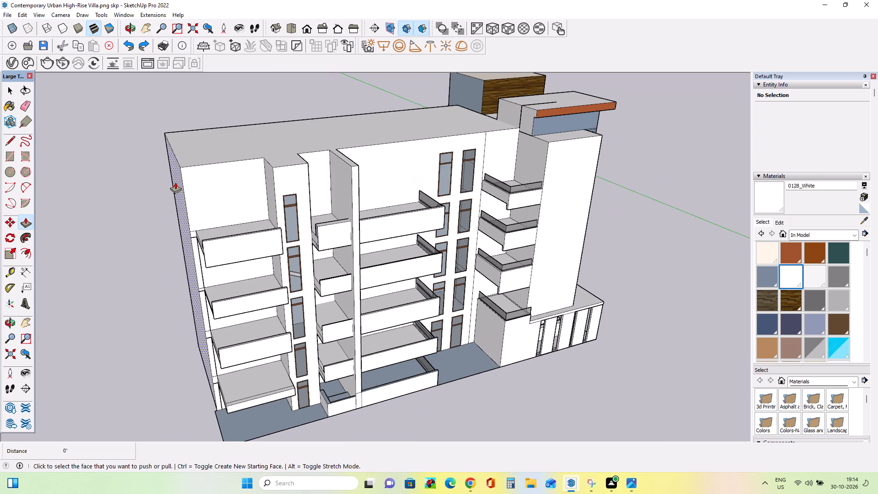
{"action": "middle_click_drag", "start_coordinate": [197, 221], "coordinate": [203, 208]}
{"action": "left_click", "coordinate": [11, 142]}
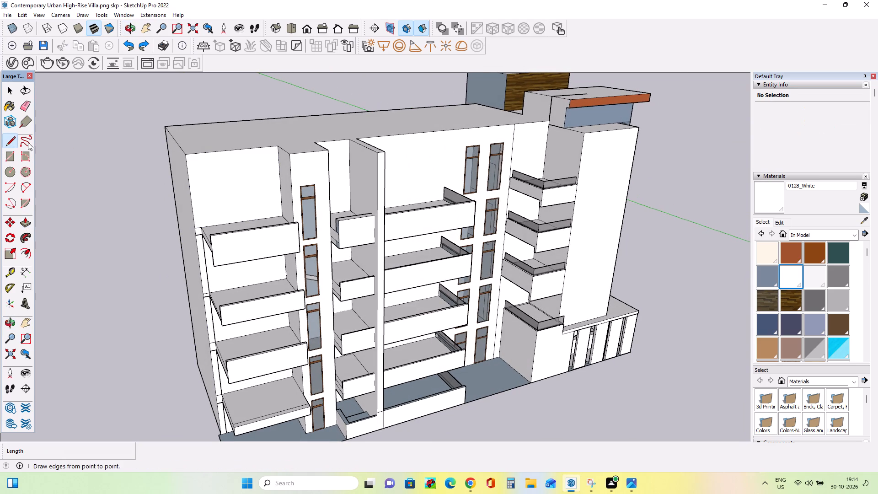
{"action": "scroll", "coordinate": [196, 242], "scroll_direction": "up", "scroll_amount": 4}
{"action": "left_click", "coordinate": [205, 220]}
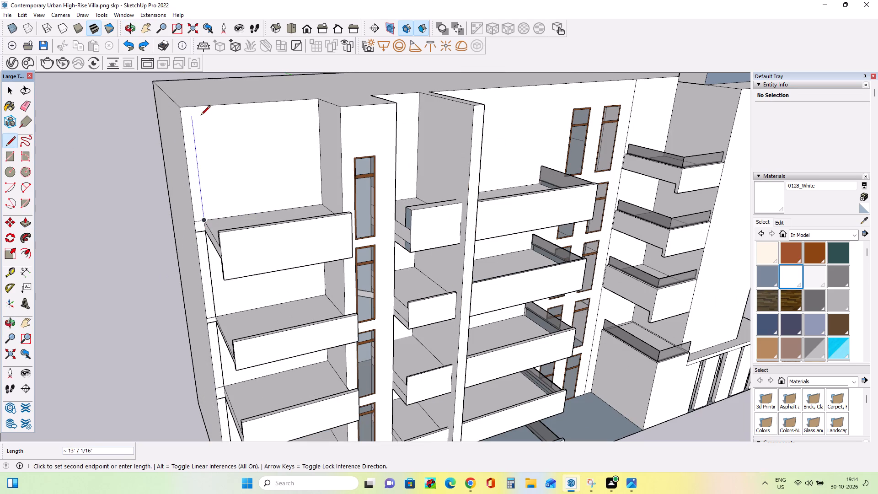
{"action": "left_click", "coordinate": [191, 107]}
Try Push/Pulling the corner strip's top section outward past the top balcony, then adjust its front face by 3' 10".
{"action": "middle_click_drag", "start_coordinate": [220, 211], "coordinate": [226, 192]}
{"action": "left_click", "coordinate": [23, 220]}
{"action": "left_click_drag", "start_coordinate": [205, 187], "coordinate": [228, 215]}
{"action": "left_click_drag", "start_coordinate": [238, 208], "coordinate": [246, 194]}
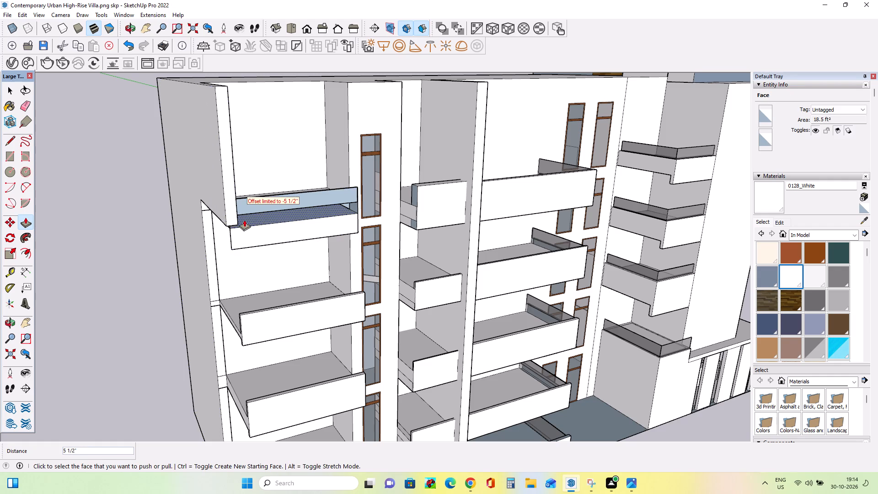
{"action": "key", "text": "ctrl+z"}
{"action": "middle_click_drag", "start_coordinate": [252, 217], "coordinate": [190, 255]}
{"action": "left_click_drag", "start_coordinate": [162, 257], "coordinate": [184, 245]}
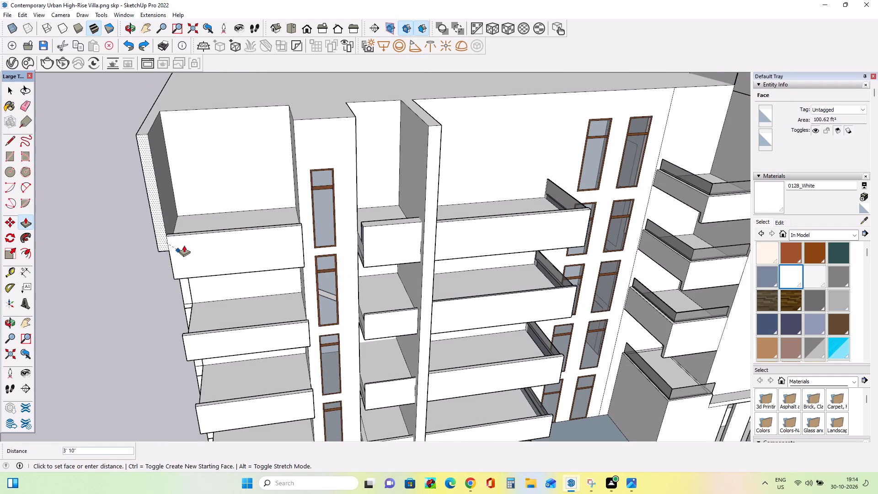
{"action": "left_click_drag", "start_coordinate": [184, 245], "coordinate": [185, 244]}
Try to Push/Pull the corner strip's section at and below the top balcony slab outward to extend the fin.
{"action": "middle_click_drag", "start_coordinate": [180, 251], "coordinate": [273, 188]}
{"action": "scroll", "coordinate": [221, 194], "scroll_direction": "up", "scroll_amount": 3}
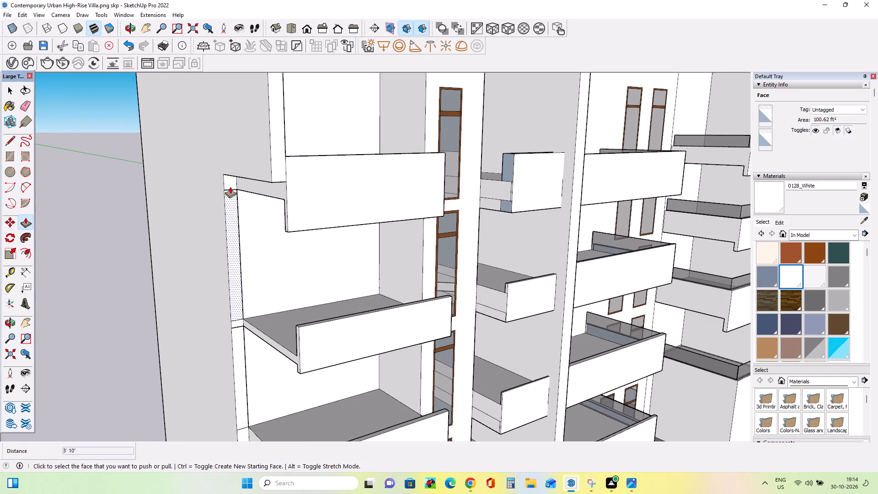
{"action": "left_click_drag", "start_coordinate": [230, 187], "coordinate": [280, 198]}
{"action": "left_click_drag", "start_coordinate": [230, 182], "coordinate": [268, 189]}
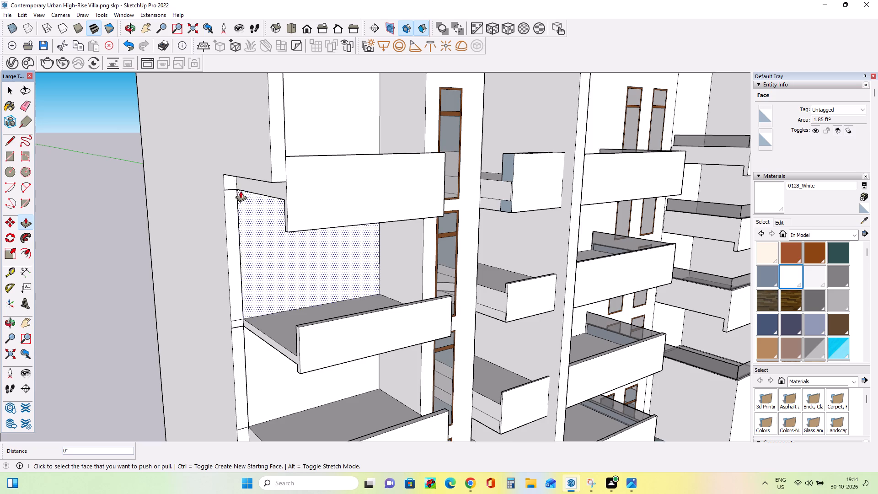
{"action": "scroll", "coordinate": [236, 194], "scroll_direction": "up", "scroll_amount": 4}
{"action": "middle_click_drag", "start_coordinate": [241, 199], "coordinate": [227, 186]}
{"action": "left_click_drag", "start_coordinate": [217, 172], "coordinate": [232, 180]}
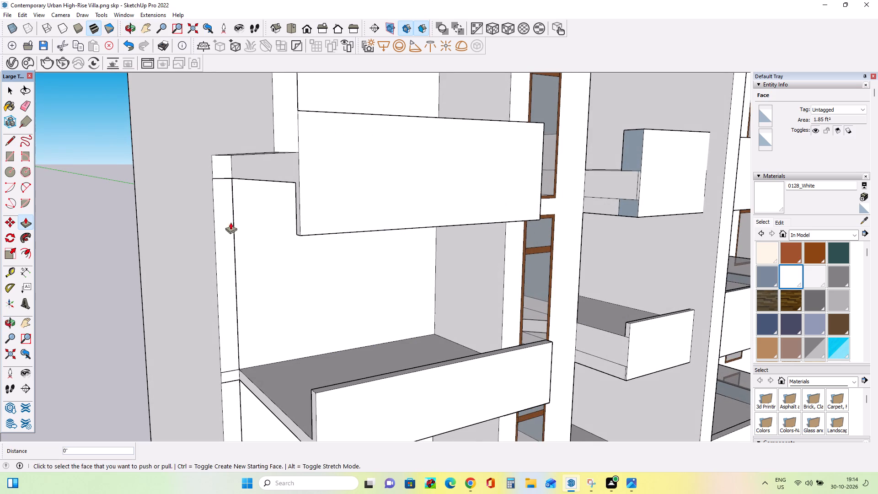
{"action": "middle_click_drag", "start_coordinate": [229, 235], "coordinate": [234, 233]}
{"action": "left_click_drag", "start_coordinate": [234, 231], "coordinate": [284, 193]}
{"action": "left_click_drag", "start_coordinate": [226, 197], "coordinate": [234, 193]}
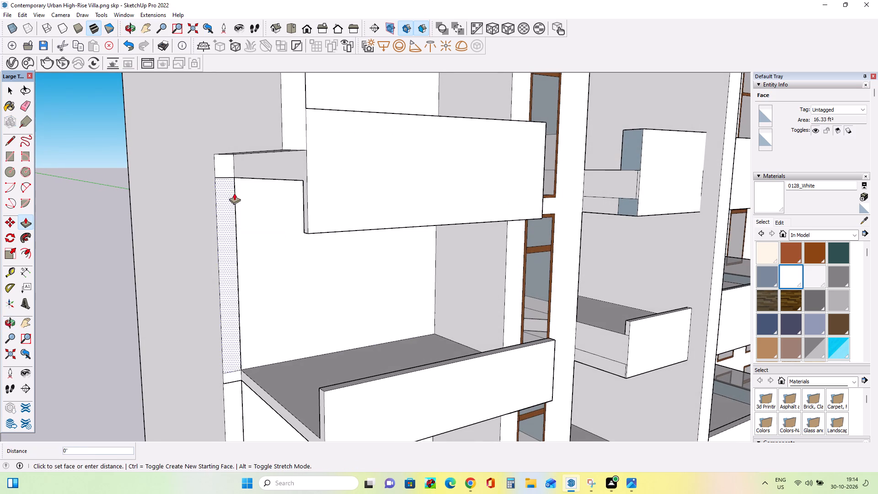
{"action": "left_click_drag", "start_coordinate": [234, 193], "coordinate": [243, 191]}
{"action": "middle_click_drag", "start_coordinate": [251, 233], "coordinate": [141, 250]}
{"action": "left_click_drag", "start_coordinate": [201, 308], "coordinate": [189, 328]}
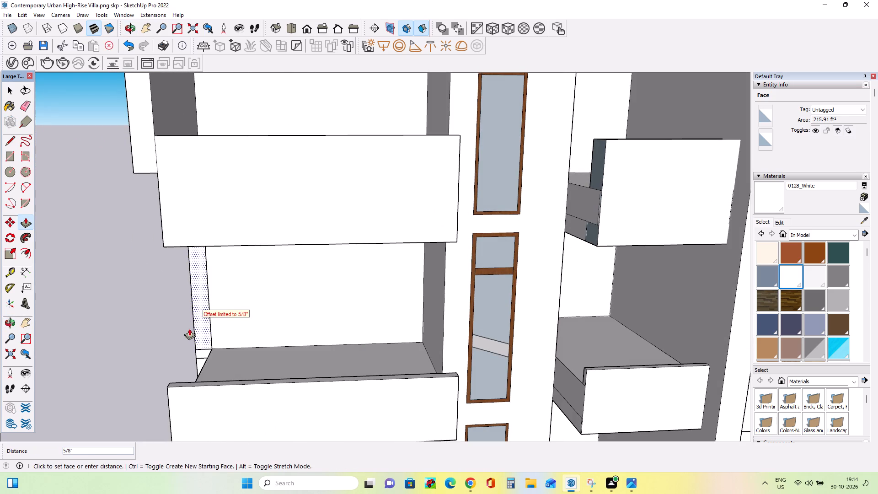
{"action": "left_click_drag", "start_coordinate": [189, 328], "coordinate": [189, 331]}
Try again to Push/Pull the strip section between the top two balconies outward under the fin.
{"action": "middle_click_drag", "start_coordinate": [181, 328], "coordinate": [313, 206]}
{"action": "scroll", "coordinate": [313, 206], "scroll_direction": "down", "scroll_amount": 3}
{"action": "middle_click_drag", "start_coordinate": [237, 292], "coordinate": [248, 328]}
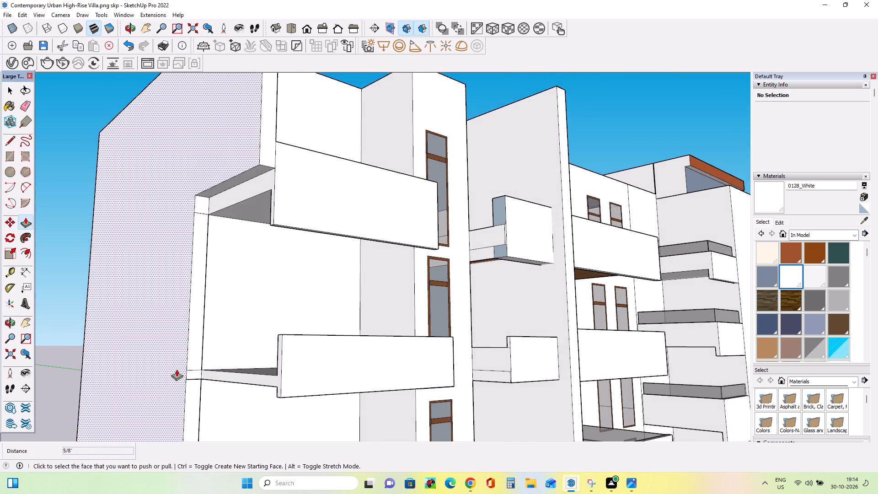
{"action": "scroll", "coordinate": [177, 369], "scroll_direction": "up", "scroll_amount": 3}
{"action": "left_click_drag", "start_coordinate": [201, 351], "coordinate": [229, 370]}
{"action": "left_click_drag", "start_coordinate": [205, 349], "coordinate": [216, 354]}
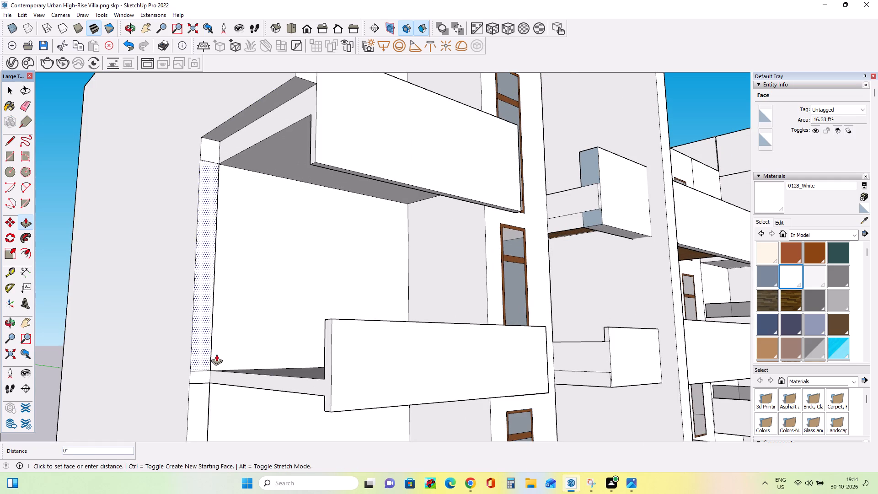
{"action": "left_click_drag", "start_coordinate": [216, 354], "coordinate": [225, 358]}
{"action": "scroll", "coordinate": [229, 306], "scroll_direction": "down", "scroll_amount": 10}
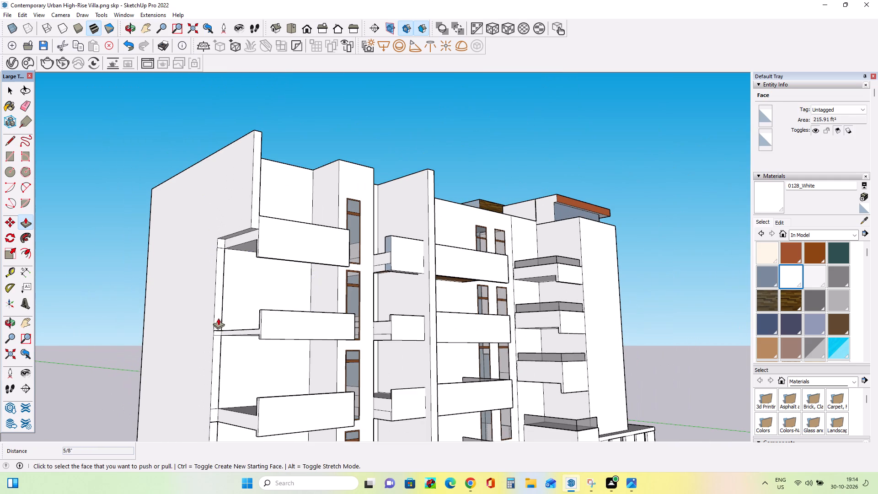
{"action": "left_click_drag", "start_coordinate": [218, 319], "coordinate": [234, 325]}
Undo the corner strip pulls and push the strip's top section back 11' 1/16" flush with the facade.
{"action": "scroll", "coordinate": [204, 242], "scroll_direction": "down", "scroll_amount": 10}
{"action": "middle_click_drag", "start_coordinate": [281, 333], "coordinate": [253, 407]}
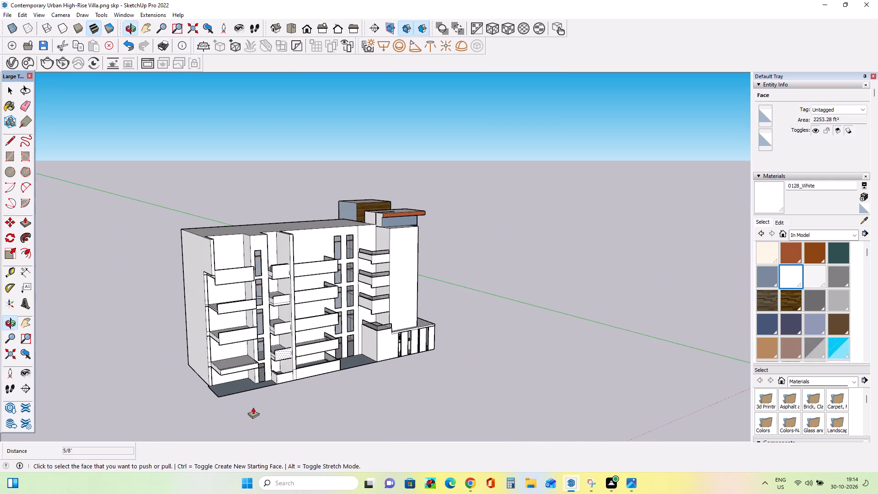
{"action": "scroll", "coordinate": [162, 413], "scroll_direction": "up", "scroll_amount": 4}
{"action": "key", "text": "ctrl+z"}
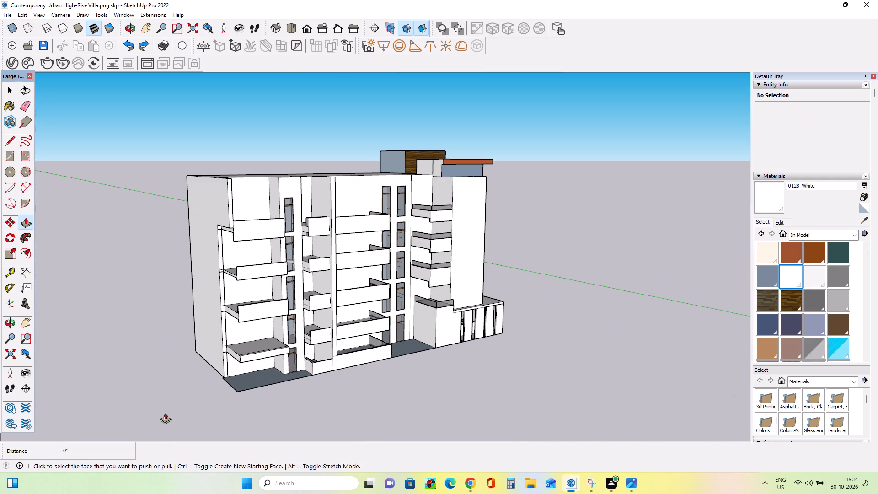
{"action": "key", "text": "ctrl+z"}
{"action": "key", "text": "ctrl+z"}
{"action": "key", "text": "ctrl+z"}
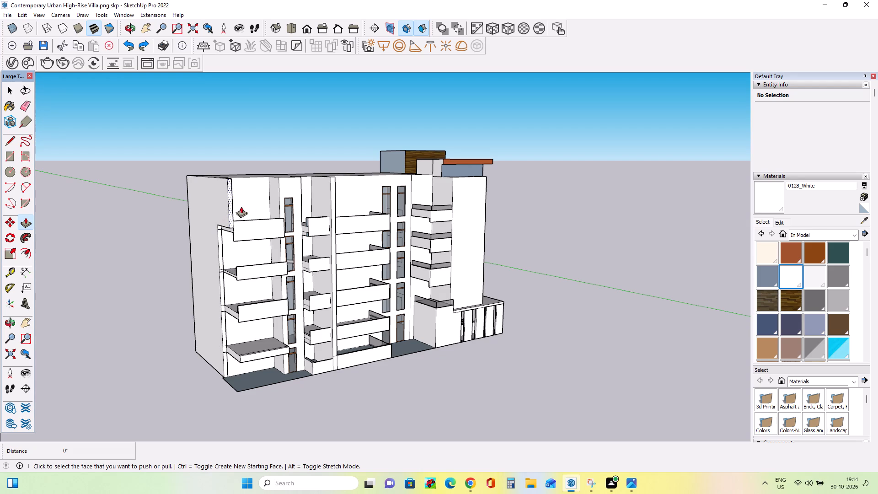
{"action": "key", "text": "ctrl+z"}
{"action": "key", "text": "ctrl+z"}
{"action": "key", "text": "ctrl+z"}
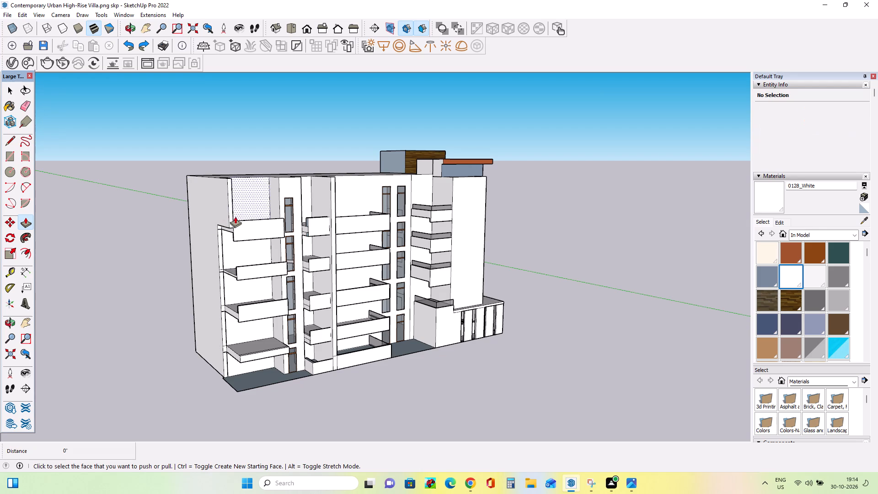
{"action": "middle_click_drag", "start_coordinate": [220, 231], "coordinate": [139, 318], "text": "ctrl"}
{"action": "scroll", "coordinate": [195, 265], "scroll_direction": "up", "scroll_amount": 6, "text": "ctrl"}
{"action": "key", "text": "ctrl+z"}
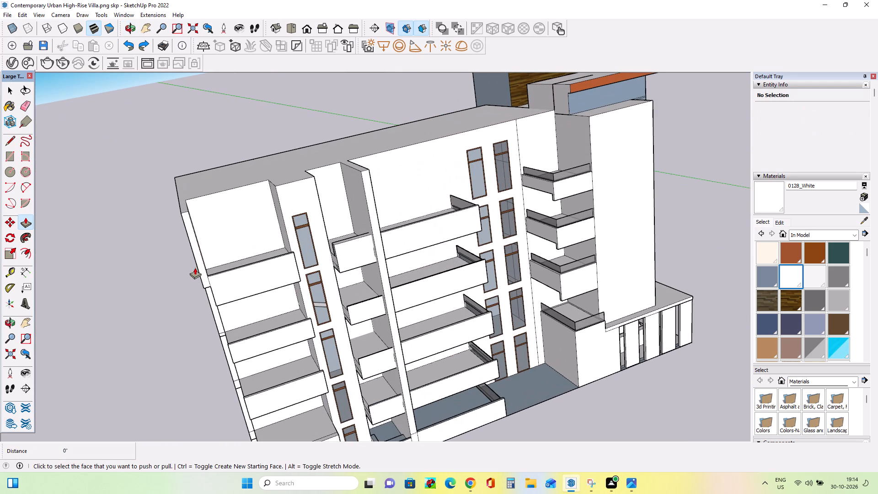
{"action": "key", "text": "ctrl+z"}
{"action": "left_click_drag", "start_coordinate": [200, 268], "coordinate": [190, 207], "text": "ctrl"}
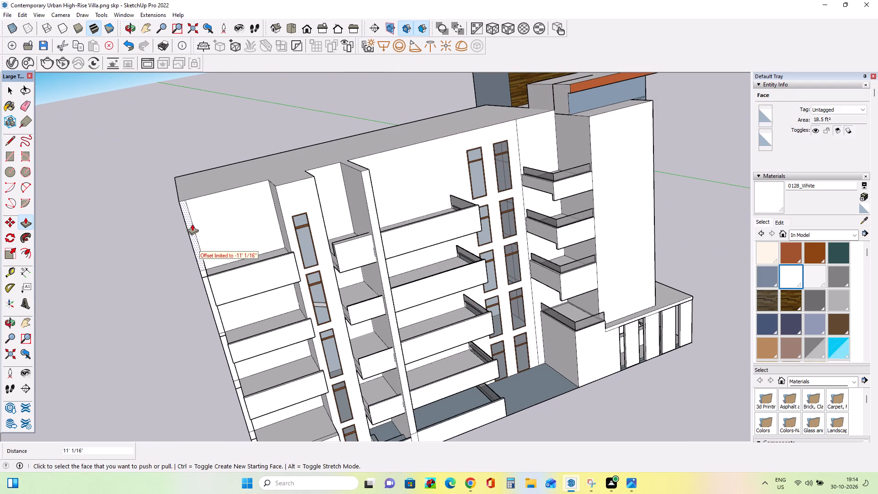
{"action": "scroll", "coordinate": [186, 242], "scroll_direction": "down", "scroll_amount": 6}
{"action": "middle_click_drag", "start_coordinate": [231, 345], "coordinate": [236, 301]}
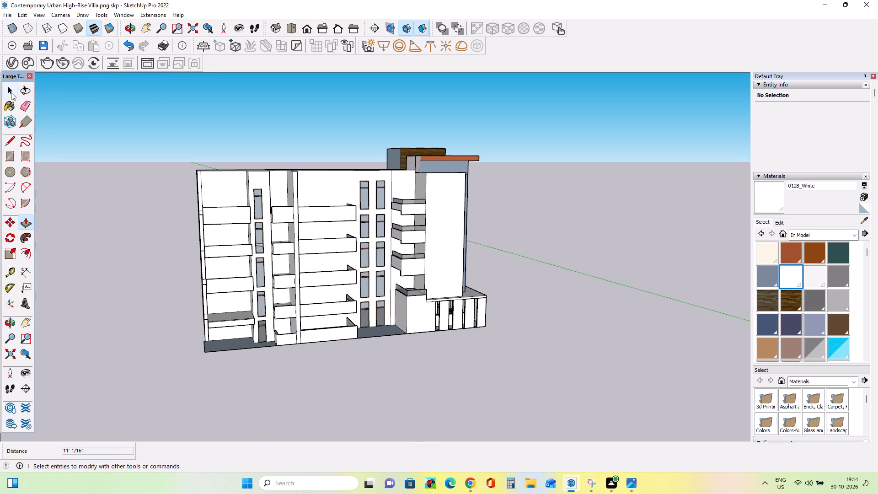
Draw a narrow rectangle about 31' 11" by 6 3/4" along the base of the building's blank end wall.
{"action": "left_click", "coordinate": [11, 92]}
{"action": "left_click", "coordinate": [142, 203]}
{"action": "scroll", "coordinate": [191, 295], "scroll_direction": "up", "scroll_amount": 3}
{"action": "middle_click_drag", "start_coordinate": [192, 295], "coordinate": [236, 314]}
{"action": "scroll", "coordinate": [236, 315], "scroll_direction": "down", "scroll_amount": 1}
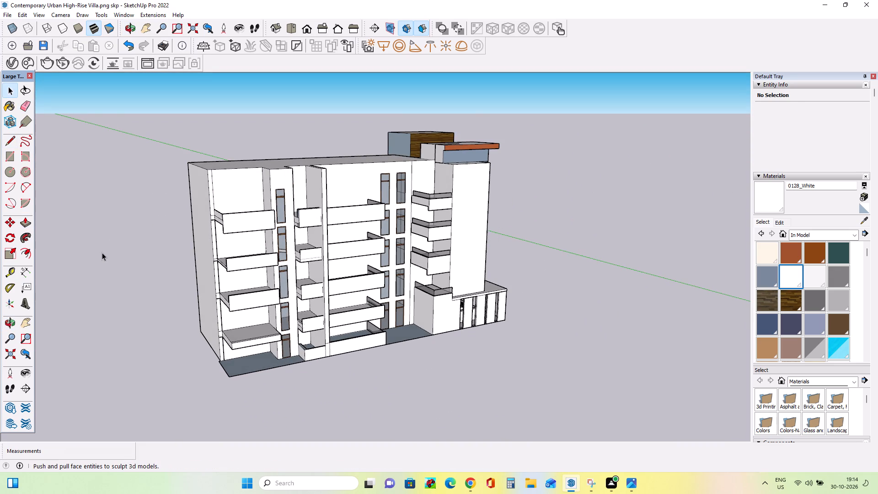
{"action": "middle_click_drag", "start_coordinate": [86, 275], "coordinate": [91, 280]}
{"action": "scroll", "coordinate": [158, 331], "scroll_direction": "up", "scroll_amount": 4}
{"action": "middle_click_drag", "start_coordinate": [158, 331], "coordinate": [199, 298]}
{"action": "scroll", "coordinate": [199, 298], "scroll_direction": "down", "scroll_amount": 2}
{"action": "middle_click_drag", "start_coordinate": [218, 345], "coordinate": [236, 360]}
{"action": "scroll", "coordinate": [261, 366], "scroll_direction": "up", "scroll_amount": 5}
{"action": "middle_click_drag", "start_coordinate": [261, 368], "coordinate": [325, 381]}
{"action": "scroll", "coordinate": [314, 392], "scroll_direction": "up", "scroll_amount": 8}
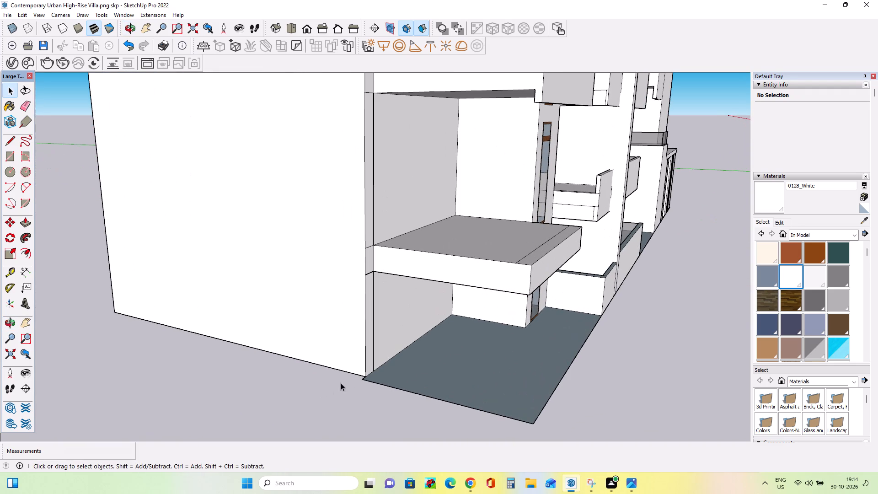
{"action": "left_click", "coordinate": [9, 156]}
{"action": "left_click", "coordinate": [364, 380]}
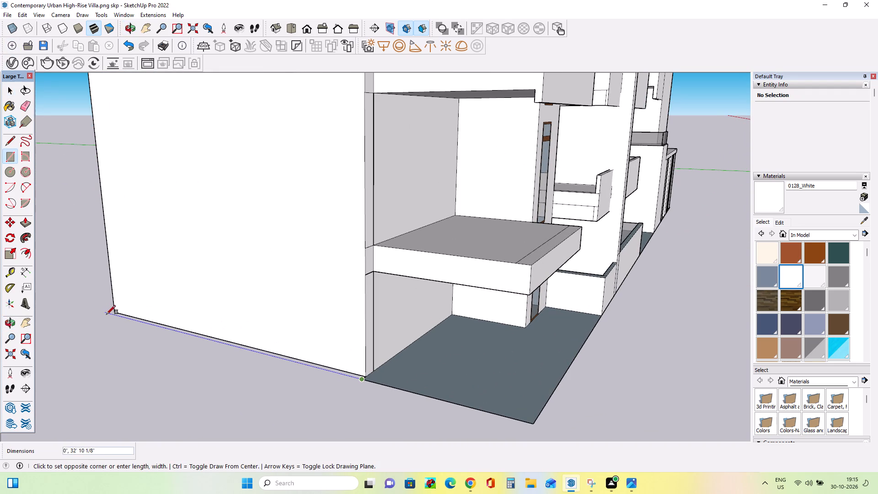
{"action": "left_click", "coordinate": [116, 311]}
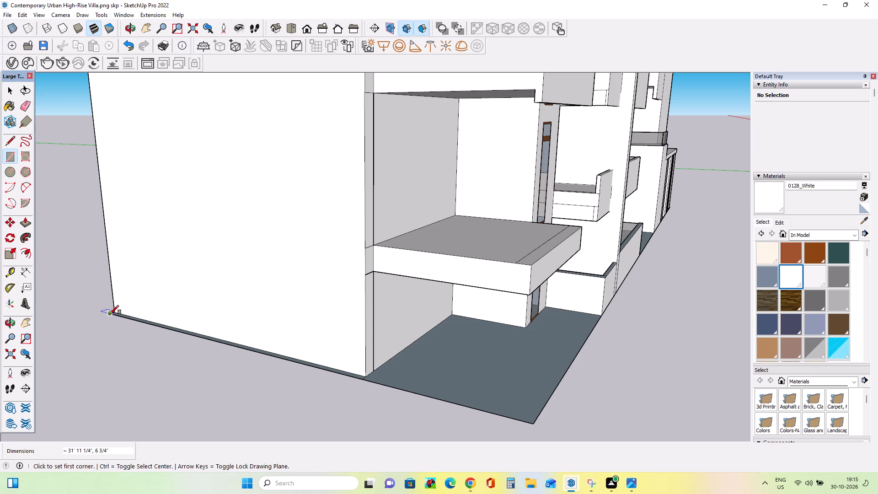
Draw a ground rectangle about 45' 10" long outside the end wall, spanning from its back corner to the paved floor's front corner.
{"action": "left_click", "coordinate": [110, 314]}
{"action": "scroll", "coordinate": [461, 393], "scroll_direction": "down", "scroll_amount": 7}
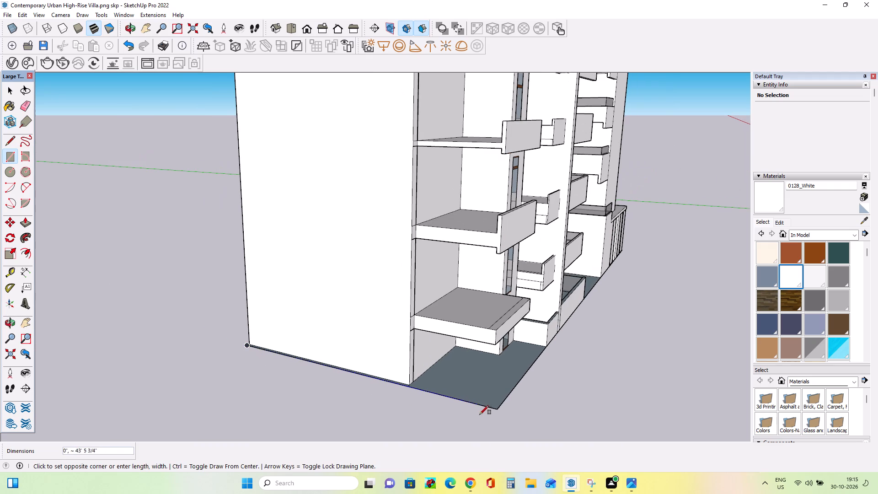
{"action": "left_click", "coordinate": [499, 409]}
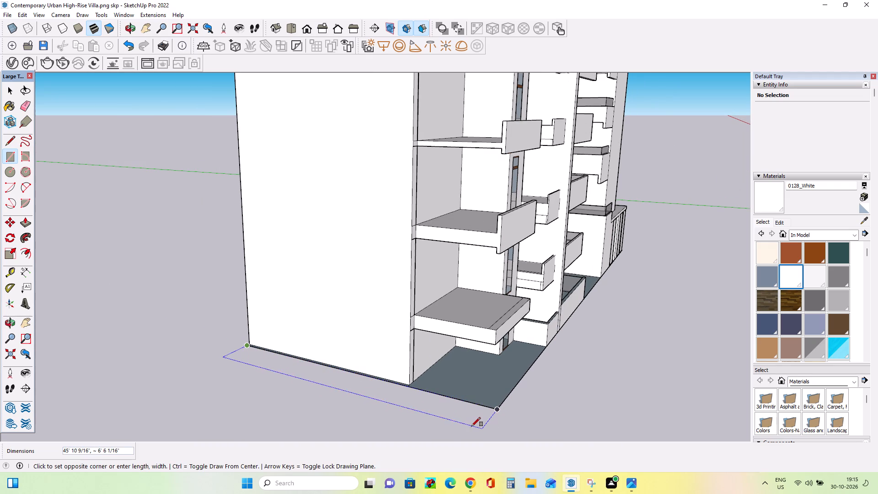
{"action": "left_click", "coordinate": [471, 427]}
{"action": "middle_click_drag", "start_coordinate": [396, 396], "coordinate": [332, 411]}
{"action": "scroll", "coordinate": [303, 390], "scroll_direction": "down", "scroll_amount": 3}
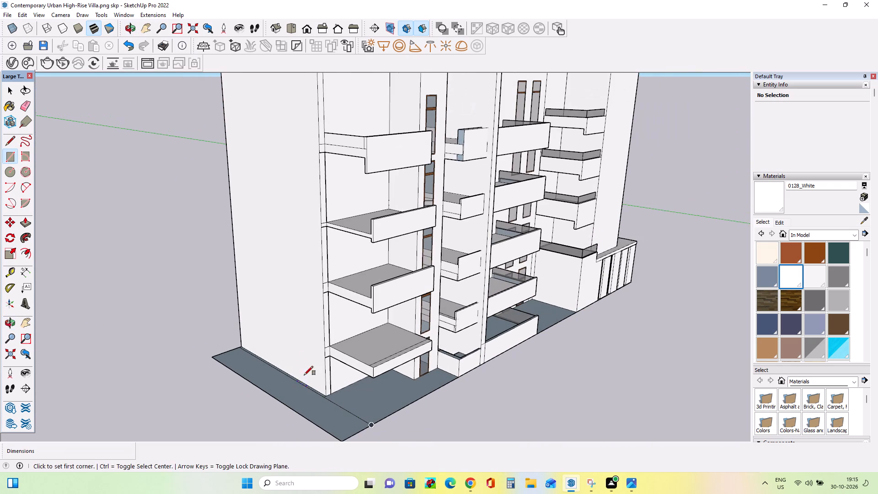
Push/Pull the ground rectangle beside the end wall upward 65' 4 7/8" to the roof level.
{"action": "left_click", "coordinate": [26, 219]}
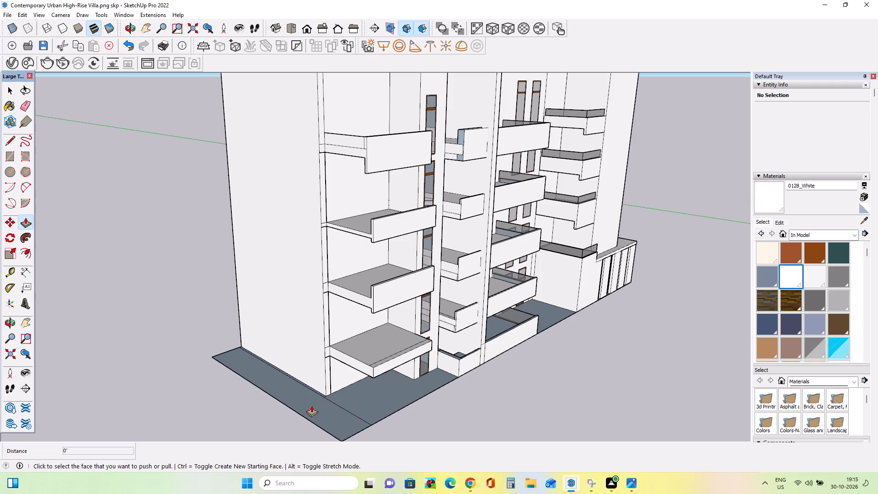
{"action": "left_click_drag", "start_coordinate": [313, 407], "coordinate": [302, 160]}
{"action": "scroll", "coordinate": [291, 176], "scroll_direction": "down", "scroll_amount": 9}
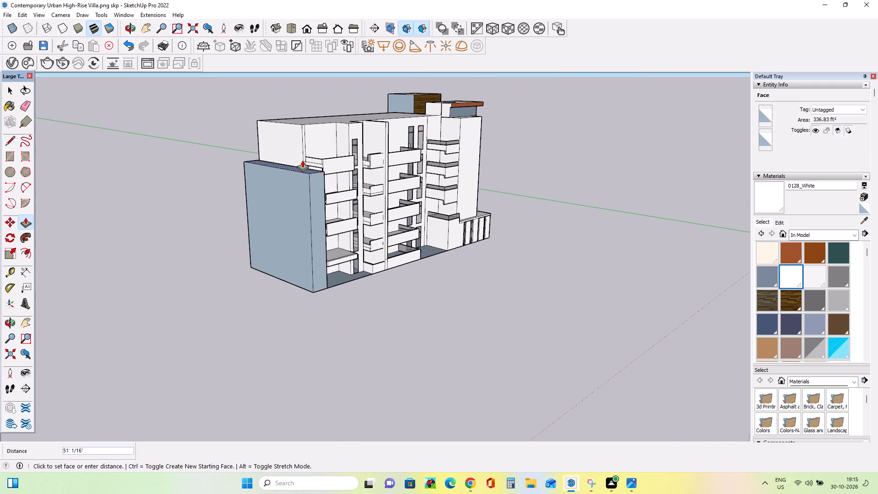
{"action": "left_click_drag", "start_coordinate": [302, 160], "coordinate": [337, 114]}
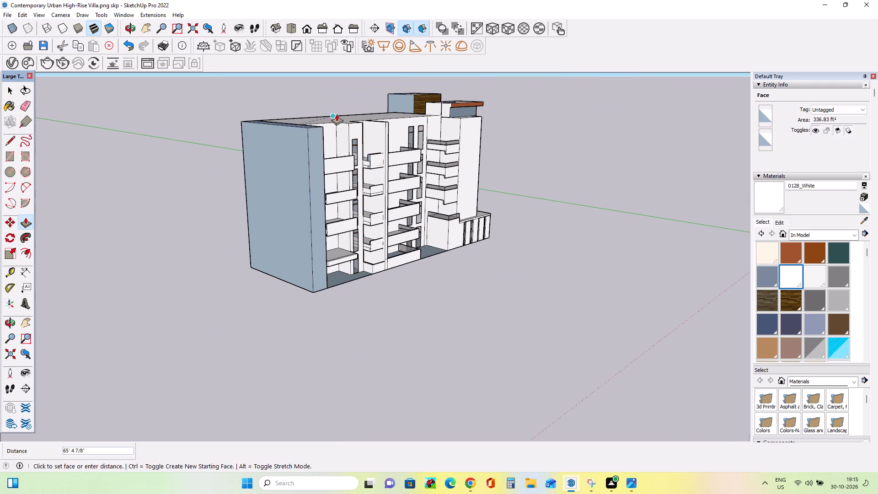
{"action": "left_click_drag", "start_coordinate": [337, 114], "coordinate": [337, 114]}
Push the new block's outer side face 4' 11 1/4" inward to thin it into a wall slab.
{"action": "middle_click_drag", "start_coordinate": [325, 232], "coordinate": [278, 281]}
{"action": "scroll", "coordinate": [274, 282], "scroll_direction": "up", "scroll_amount": 6}
{"action": "left_click_drag", "start_coordinate": [291, 284], "coordinate": [303, 283]}
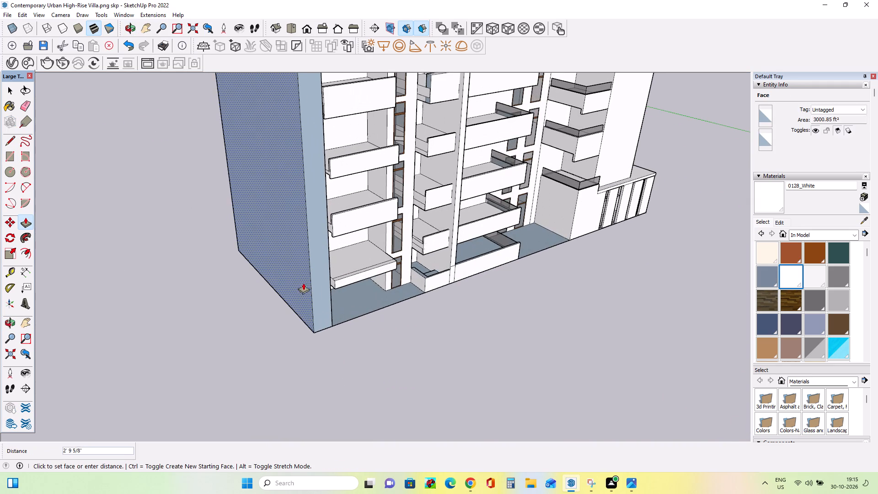
{"action": "left_click_drag", "start_coordinate": [303, 283], "coordinate": [312, 280]}
{"action": "scroll", "coordinate": [228, 397], "scroll_direction": "down", "scroll_amount": 7}
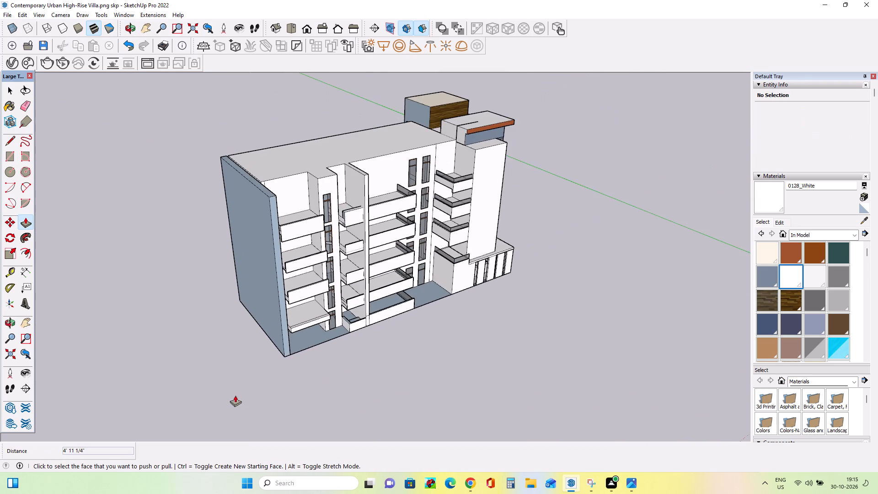
Push the new wall slab's narrow front face back slightly from the paved floor's front edge.
{"action": "middle_click_drag", "start_coordinate": [267, 382], "coordinate": [179, 412]}
{"action": "scroll", "coordinate": [240, 254], "scroll_direction": "up", "scroll_amount": 5}
{"action": "middle_click_drag", "start_coordinate": [271, 259], "coordinate": [221, 284]}
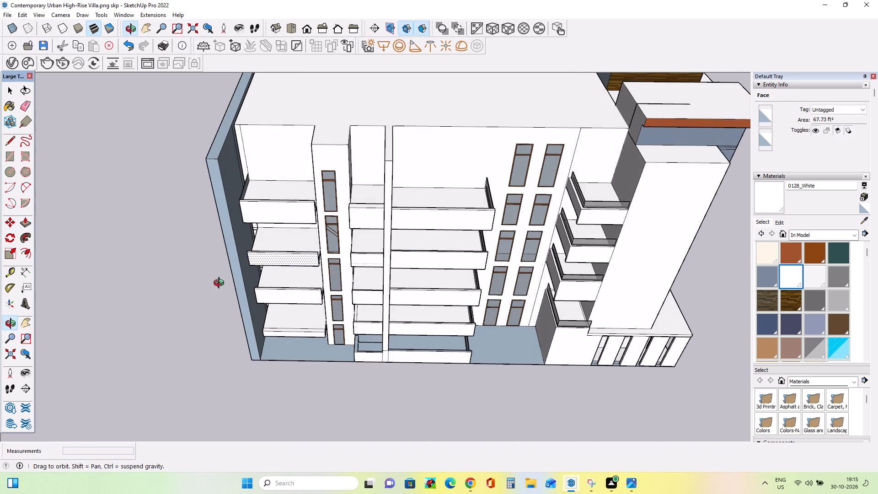
{"action": "middle_click_drag", "start_coordinate": [221, 284], "coordinate": [230, 261]}
{"action": "scroll", "coordinate": [236, 292], "scroll_direction": "up", "scroll_amount": 3}
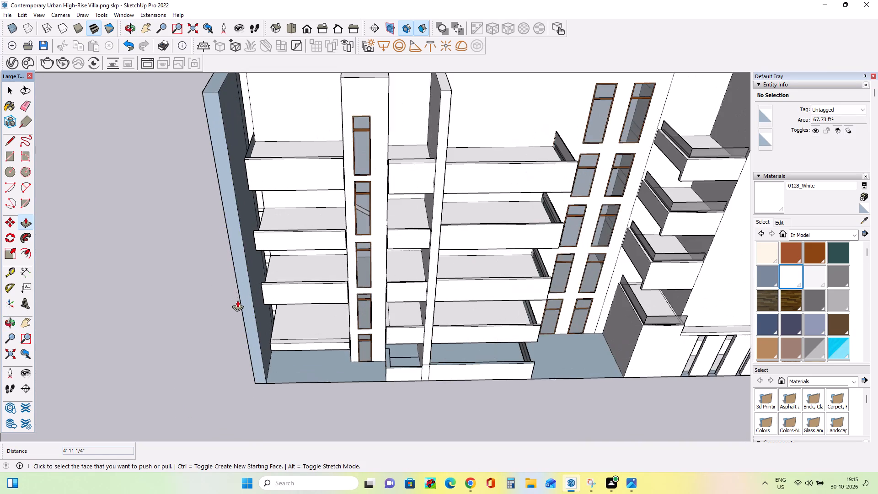
{"action": "scroll", "coordinate": [241, 310], "scroll_direction": "up", "scroll_amount": 3}
{"action": "left_click_drag", "start_coordinate": [257, 335], "coordinate": [262, 328]}
Push/Pull the wall slab's inner side face about 1' 7" toward the ends of the side balconies.
{"action": "middle_click_drag", "start_coordinate": [258, 298], "coordinate": [272, 295]}
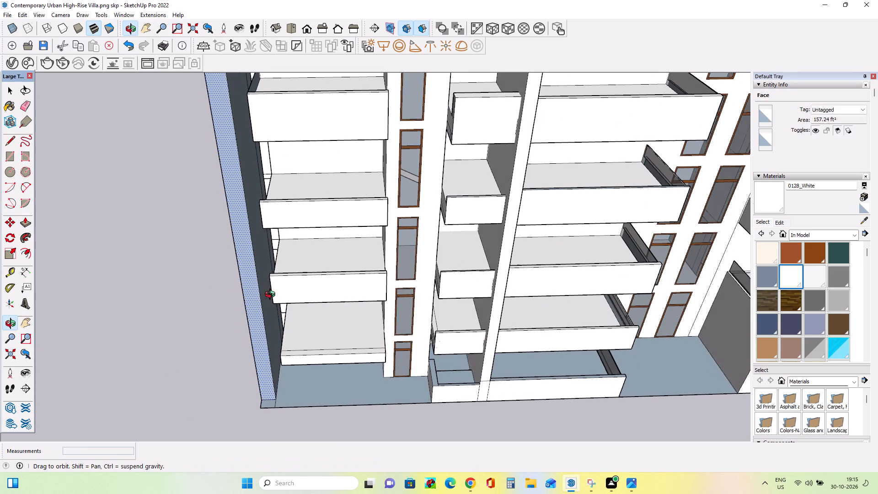
{"action": "middle_click_drag", "start_coordinate": [272, 295], "coordinate": [279, 295]}
{"action": "scroll", "coordinate": [275, 293], "scroll_direction": "up", "scroll_amount": 3}
{"action": "left_click_drag", "start_coordinate": [262, 300], "coordinate": [278, 302]}
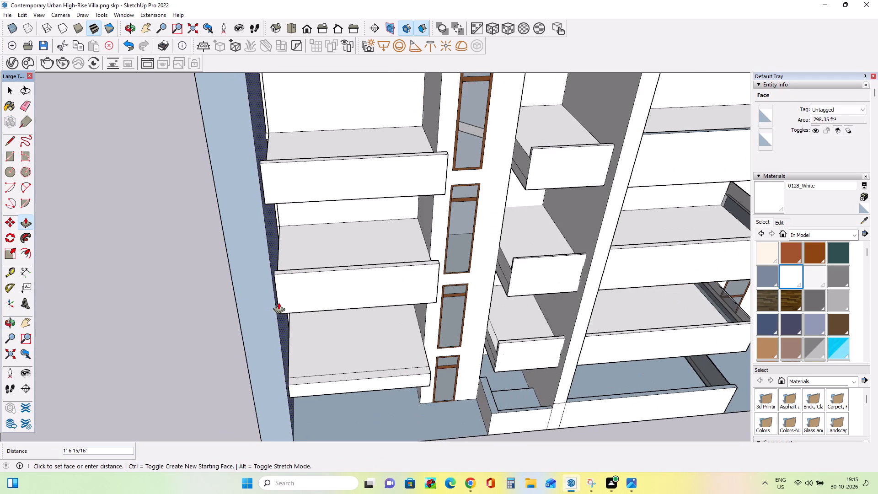
{"action": "left_click_drag", "start_coordinate": [278, 302], "coordinate": [278, 304]}
Push the thickened wall slab's front face back about 4 13/16" toward the balcony fronts.
{"action": "left_click_drag", "start_coordinate": [259, 322], "coordinate": [266, 332]}
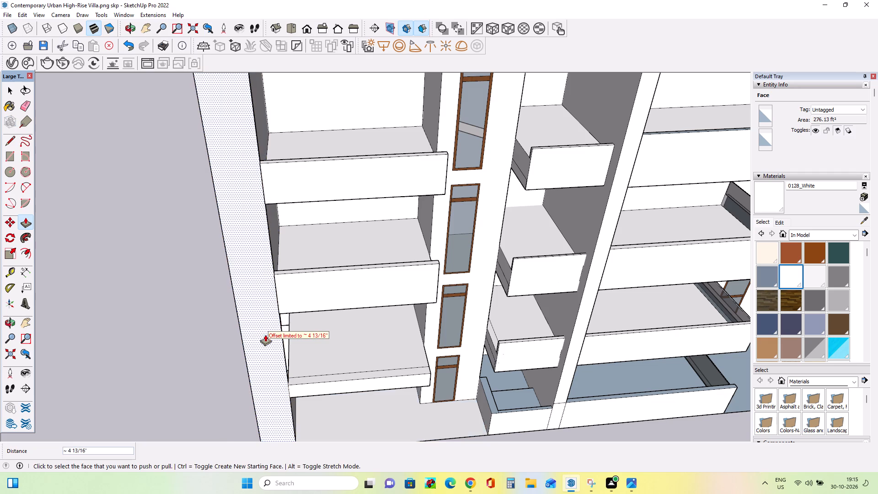
{"action": "middle_click_drag", "start_coordinate": [262, 325], "coordinate": [179, 251]}
{"action": "scroll", "coordinate": [179, 251], "scroll_direction": "down", "scroll_amount": 7}
{"action": "middle_click_drag", "start_coordinate": [218, 295], "coordinate": [175, 339]}
{"action": "scroll", "coordinate": [245, 272], "scroll_direction": "up", "scroll_amount": 4}
{"action": "middle_click_drag", "start_coordinate": [246, 272], "coordinate": [287, 240]}
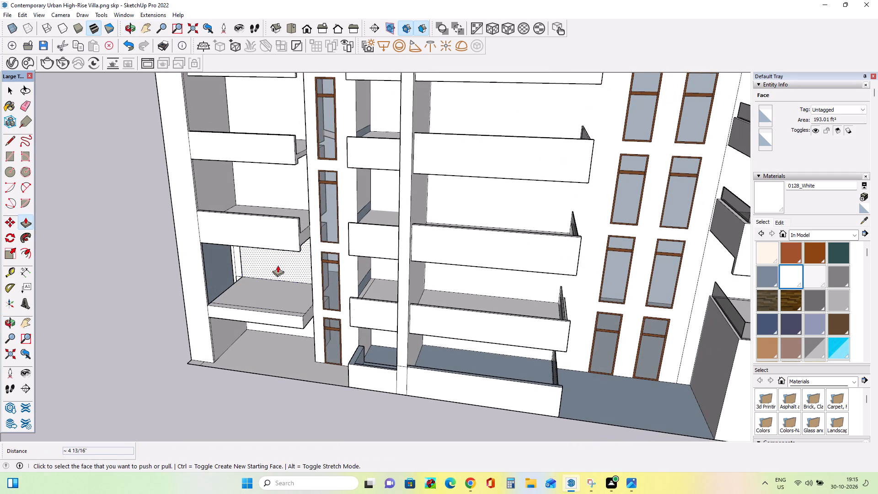
Undo the last Push/Pull on the wall slab's front face.
{"action": "key", "text": "ctrl+z"}
{"action": "middle_click_drag", "start_coordinate": [220, 286], "coordinate": [232, 295]}
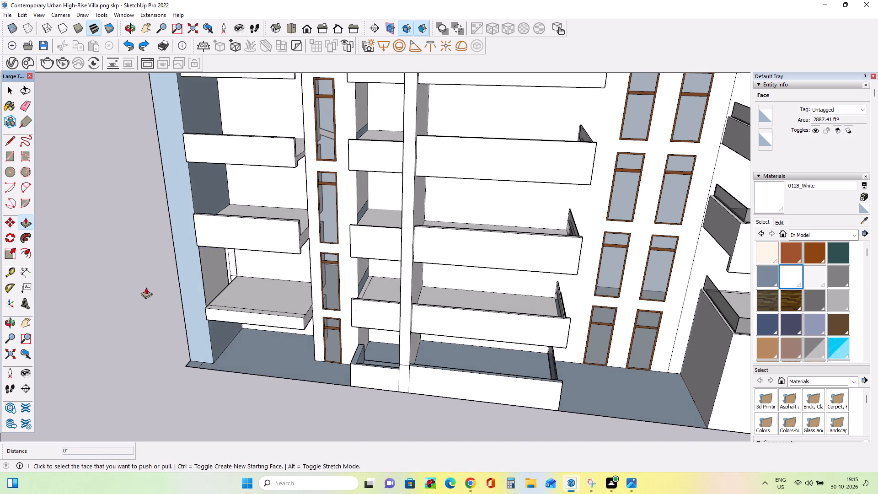
Push the end wall slab's large outer side face inward 1' 9 3/8" to thin the slab.
{"action": "middle_click_drag", "start_coordinate": [146, 287], "coordinate": [141, 323]}
{"action": "scroll", "coordinate": [141, 323], "scroll_direction": "down", "scroll_amount": 1}
{"action": "middle_click_drag", "start_coordinate": [173, 326], "coordinate": [286, 300]}
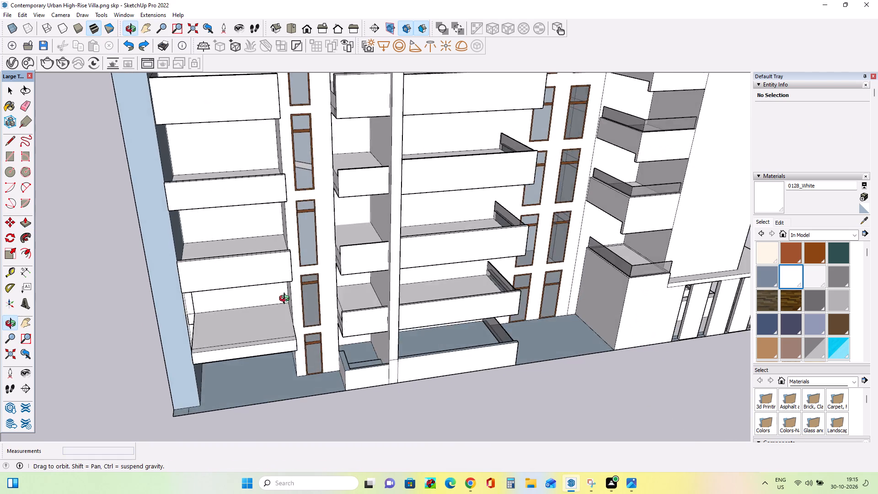
{"action": "middle_click_drag", "start_coordinate": [286, 300], "coordinate": [437, 294]}
{"action": "left_click_drag", "start_coordinate": [197, 363], "coordinate": [209, 359]}
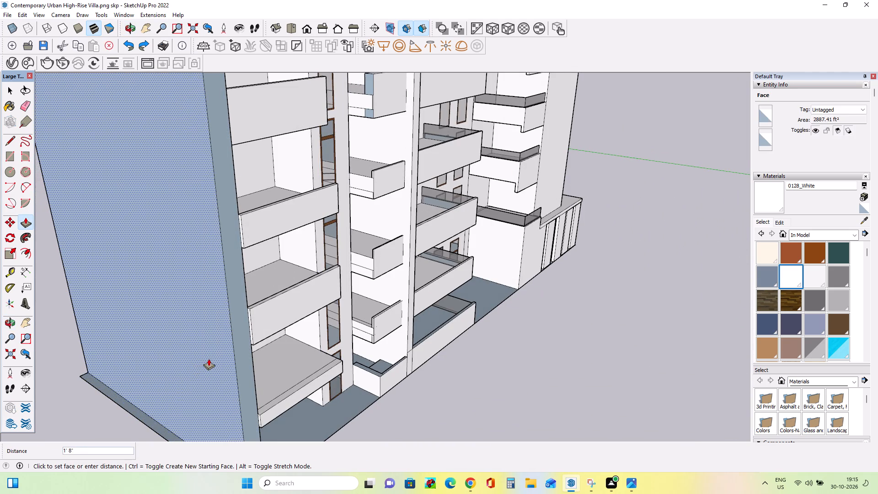
{"action": "left_click_drag", "start_coordinate": [209, 359], "coordinate": [209, 359]}
{"action": "middle_click_drag", "start_coordinate": [346, 353], "coordinate": [232, 363]}
Draw a rectangle of about 11' 7 9/16" by 10' 4 13/16" on the slab's inner side face, above the lowest side balcony floor.
{"action": "scroll", "coordinate": [195, 342], "scroll_direction": "up", "scroll_amount": 1}
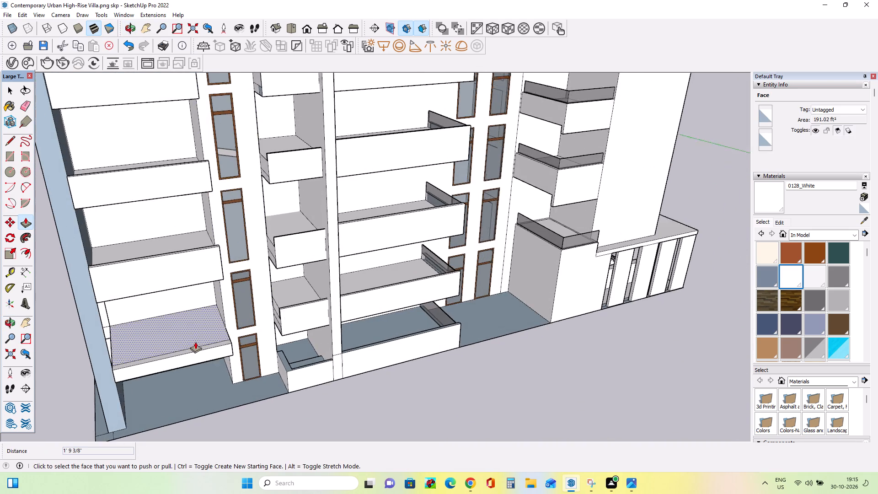
{"action": "scroll", "coordinate": [195, 342], "scroll_direction": "up", "scroll_amount": 1}
{"action": "scroll", "coordinate": [221, 353], "scroll_direction": "down", "scroll_amount": 8}
{"action": "middle_click_drag", "start_coordinate": [196, 353], "coordinate": [101, 357]}
{"action": "scroll", "coordinate": [199, 297], "scroll_direction": "up", "scroll_amount": 4}
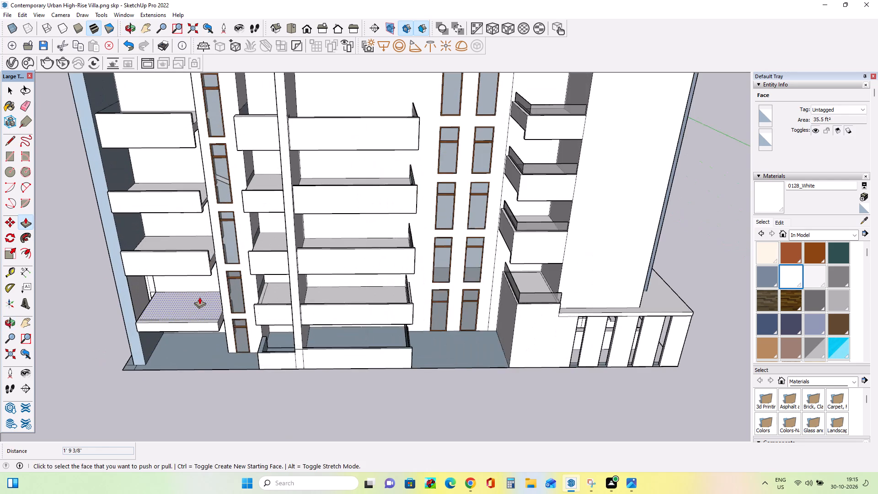
{"action": "middle_click_drag", "start_coordinate": [199, 299], "coordinate": [199, 304]}
{"action": "scroll", "coordinate": [153, 291], "scroll_direction": "up", "scroll_amount": 4}
{"action": "middle_click_drag", "start_coordinate": [179, 297], "coordinate": [182, 218]}
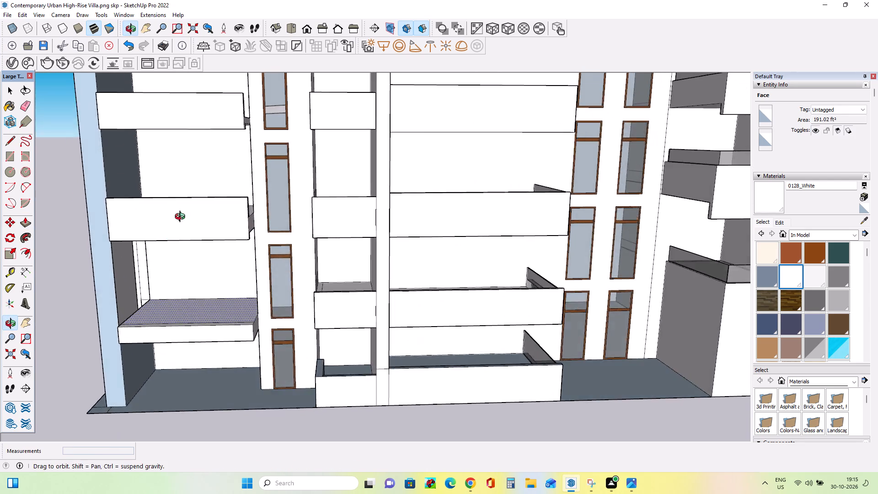
{"action": "middle_click_drag", "start_coordinate": [182, 218], "coordinate": [168, 210]}
{"action": "scroll", "coordinate": [140, 240], "scroll_direction": "up", "scroll_amount": 4}
{"action": "middle_click_drag", "start_coordinate": [163, 288], "coordinate": [123, 322]}
{"action": "scroll", "coordinate": [123, 332], "scroll_direction": "up", "scroll_amount": 4}
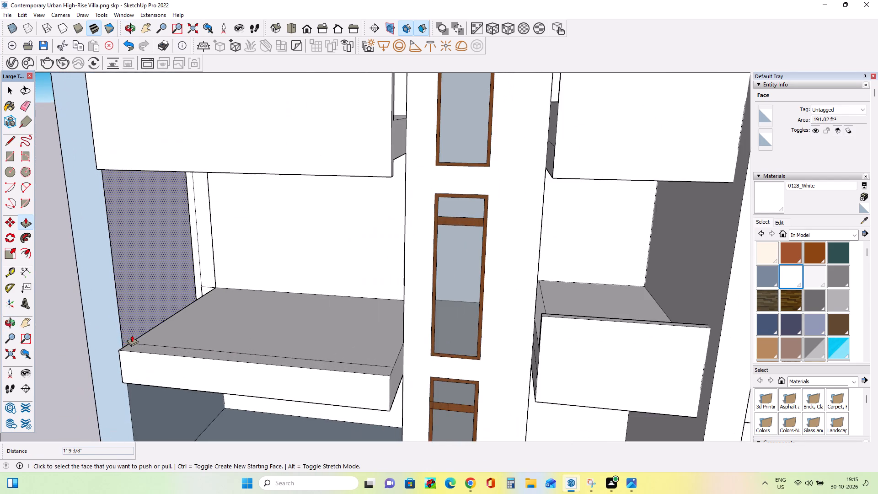
{"action": "middle_click_drag", "start_coordinate": [132, 335], "coordinate": [107, 364]}
{"action": "middle_click_drag", "start_coordinate": [181, 300], "coordinate": [198, 198]}
{"action": "middle_click_drag", "start_coordinate": [229, 295], "coordinate": [194, 316]}
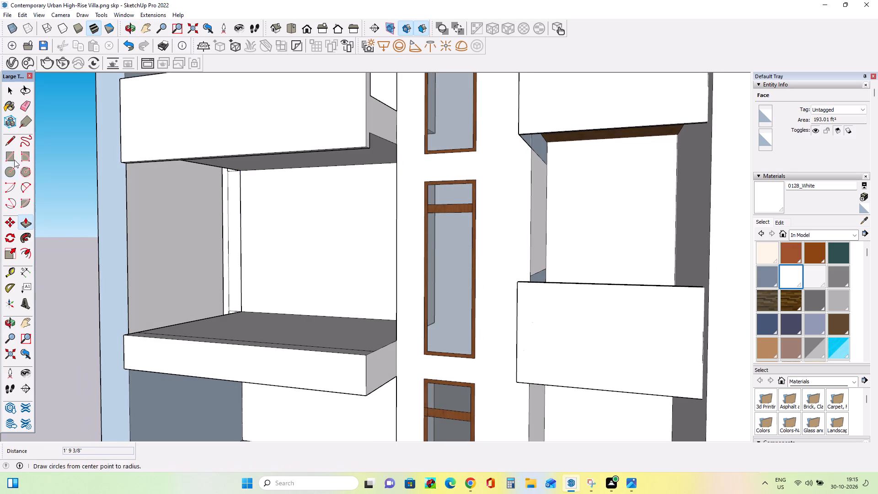
{"action": "left_click", "coordinate": [7, 158]}
{"action": "middle_click_drag", "start_coordinate": [226, 242], "coordinate": [217, 285]}
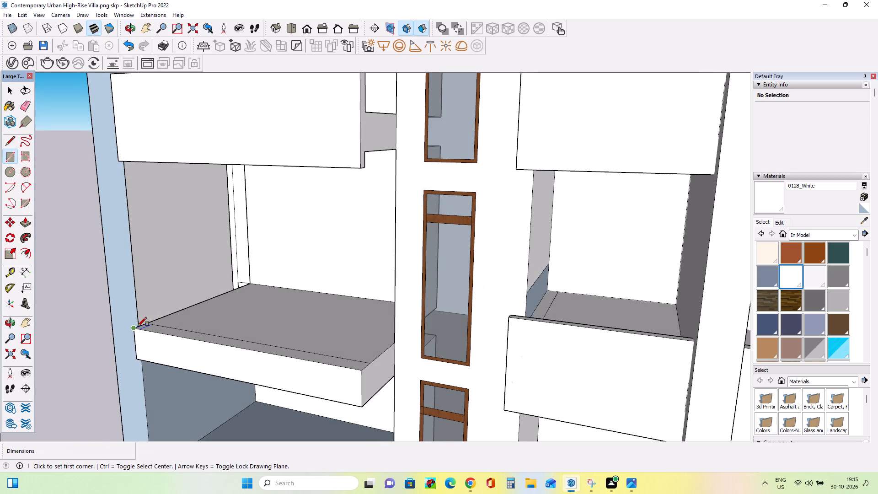
{"action": "left_click", "coordinate": [138, 326]}
{"action": "key", "text": "Escape"}
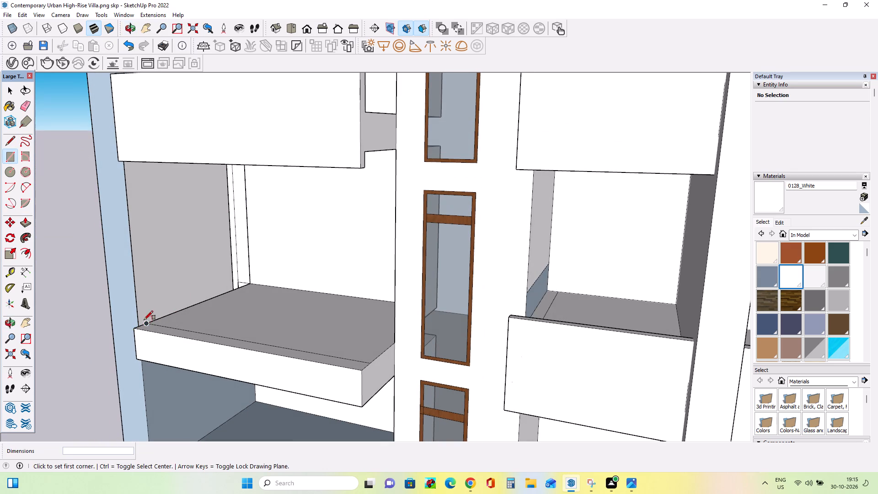
{"action": "left_click", "coordinate": [141, 325]}
{"action": "middle_click_drag", "start_coordinate": [194, 284], "coordinate": [206, 232]}
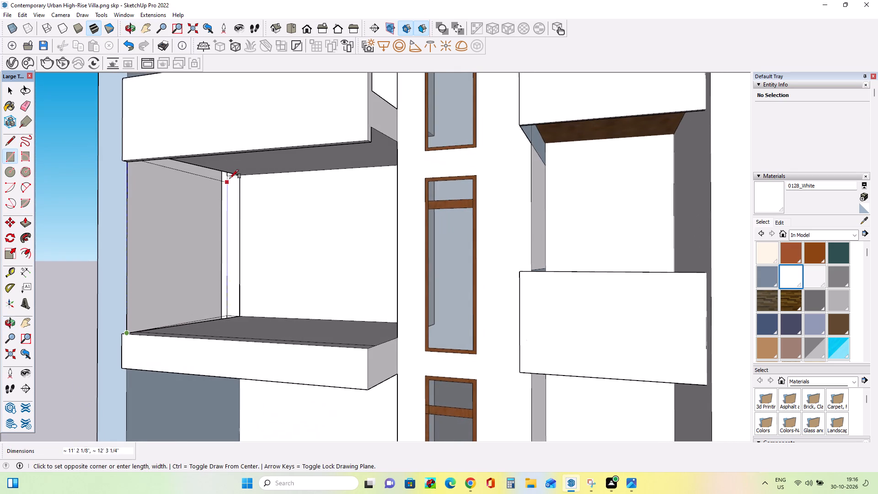
{"action": "left_click", "coordinate": [227, 172]}
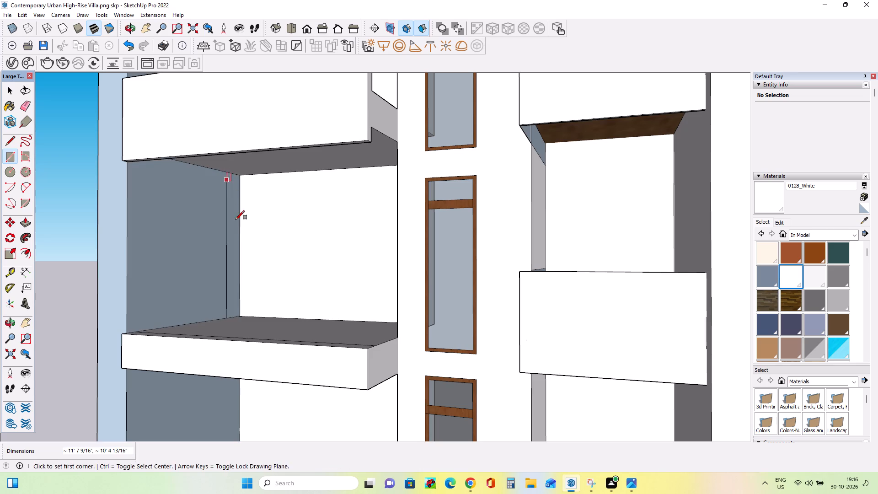
Examine the whole front facade and how the end wall slab sits against the side balconies.
{"action": "middle_click_drag", "start_coordinate": [254, 243], "coordinate": [251, 265]}
{"action": "scroll", "coordinate": [246, 273], "scroll_direction": "down", "scroll_amount": 7}
{"action": "middle_click_drag", "start_coordinate": [246, 273], "coordinate": [278, 291]}
{"action": "scroll", "coordinate": [246, 274], "scroll_direction": "down", "scroll_amount": 1}
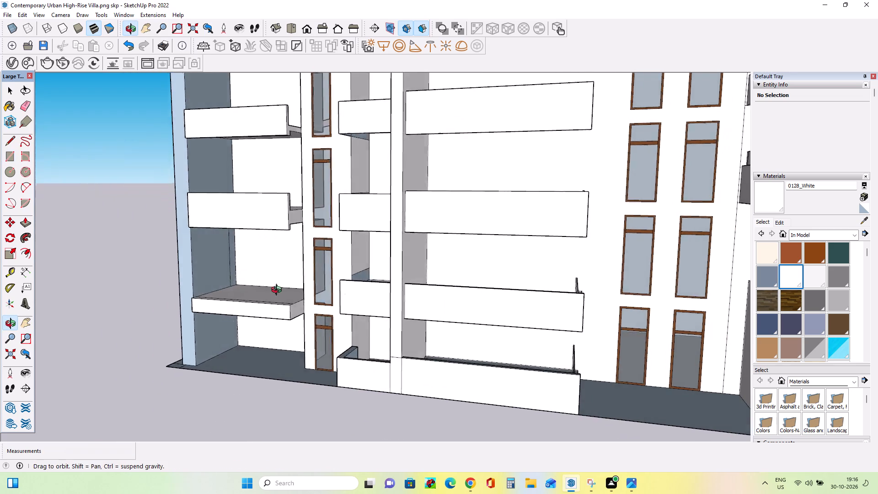
{"action": "middle_click_drag", "start_coordinate": [278, 291], "coordinate": [298, 309]}
{"action": "scroll", "coordinate": [301, 311], "scroll_direction": "down", "scroll_amount": 7}
{"action": "middle_click_drag", "start_coordinate": [287, 295], "coordinate": [341, 297]}
{"action": "scroll", "coordinate": [333, 304], "scroll_direction": "down", "scroll_amount": 1}
{"action": "middle_click_drag", "start_coordinate": [297, 298], "coordinate": [315, 266]}
{"action": "middle_click_drag", "start_coordinate": [278, 321], "coordinate": [286, 311]}
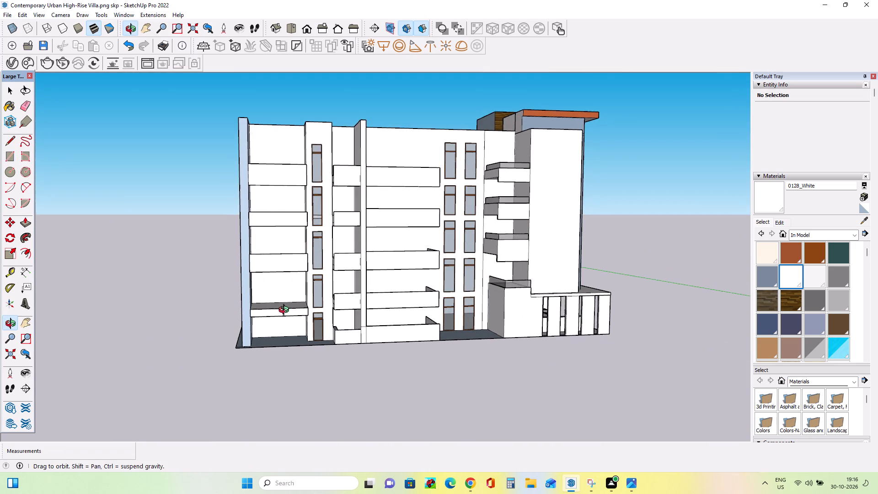
{"action": "middle_click_drag", "start_coordinate": [286, 311], "coordinate": [286, 312]}
{"action": "middle_click_drag", "start_coordinate": [214, 330], "coordinate": [235, 330]}
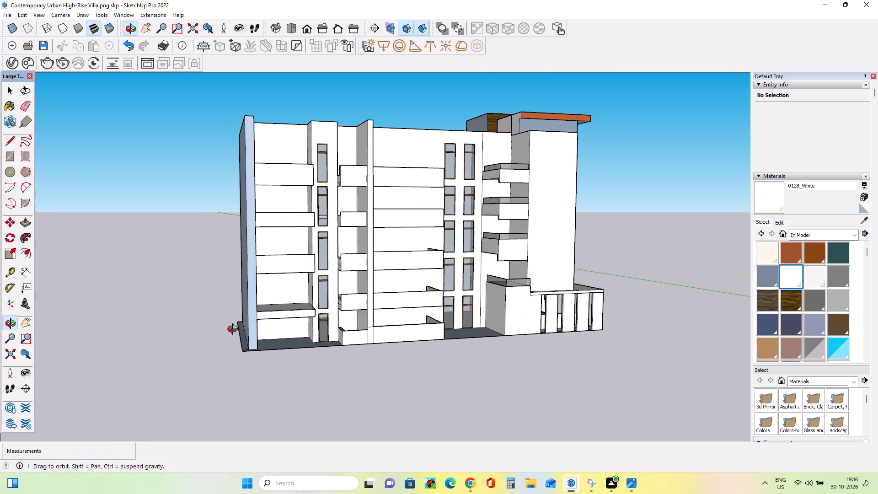
{"action": "middle_click_drag", "start_coordinate": [235, 330], "coordinate": [235, 331]}
Erase the outer side edge of the floor strip that extends beyond the end wall slab.
{"action": "middle_click_drag", "start_coordinate": [216, 327], "coordinate": [232, 387]}
{"action": "left_click", "coordinate": [25, 103]}
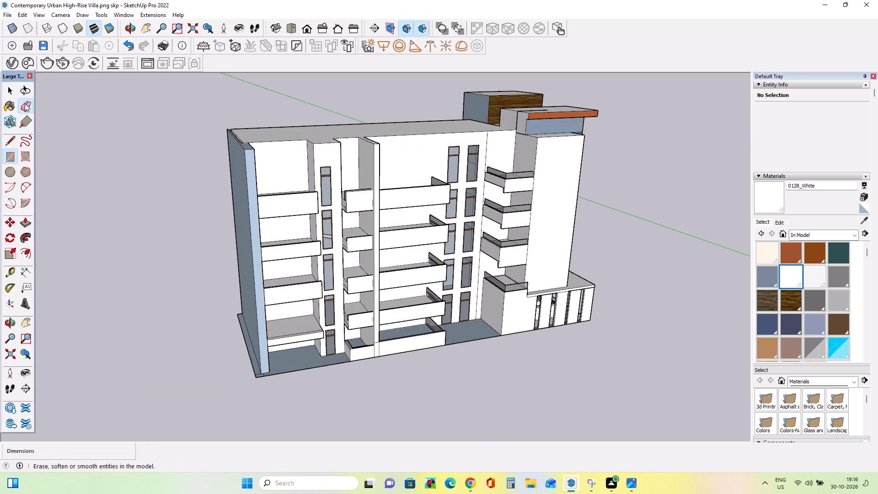
{"action": "left_click", "coordinate": [251, 360]}
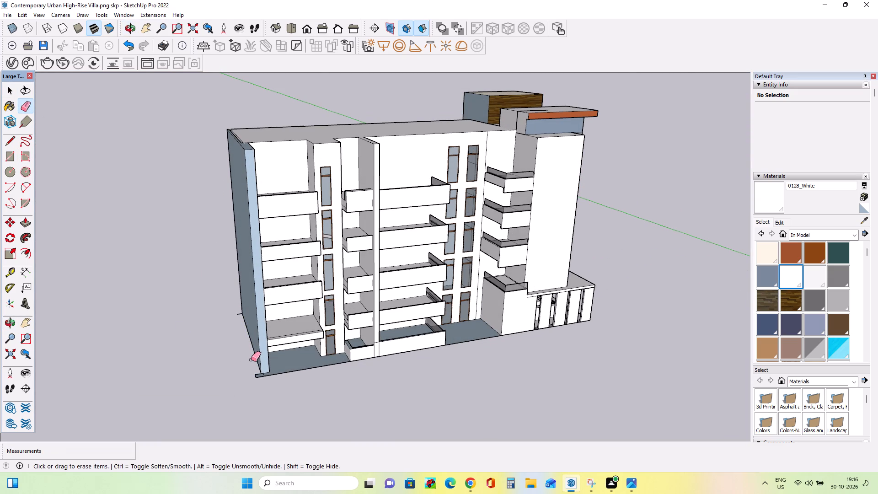
Draw a line about 10 9/16" long from the slab's outer front corner to the paved floor's front edge.
{"action": "scroll", "coordinate": [256, 375], "scroll_direction": "up", "scroll_amount": 11}
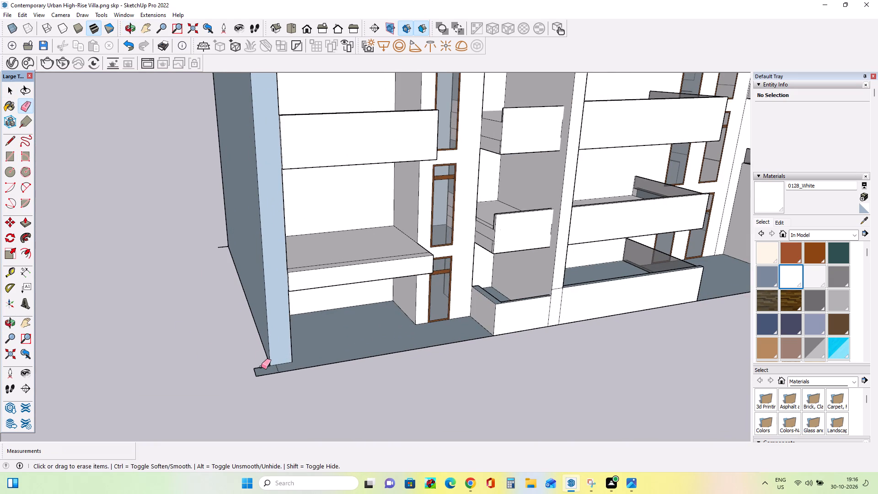
{"action": "left_click", "coordinate": [11, 143]}
{"action": "scroll", "coordinate": [288, 419], "scroll_direction": "up", "scroll_amount": 4}
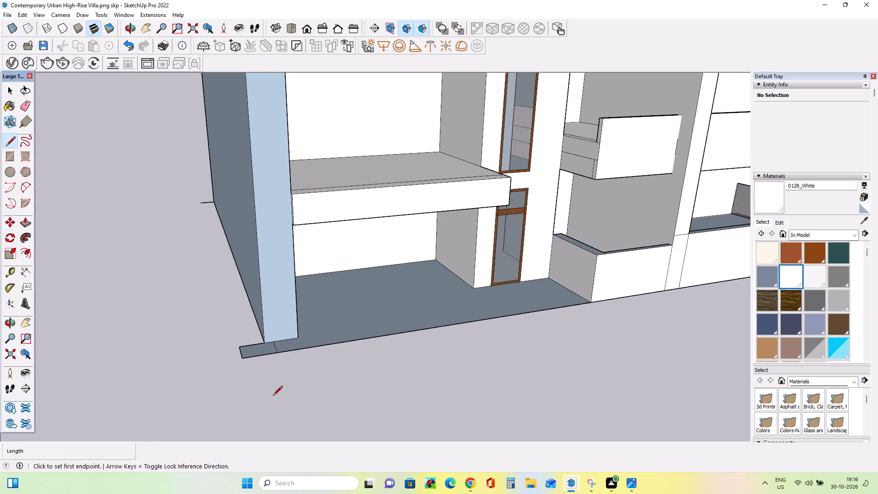
{"action": "left_click", "coordinate": [268, 344]}
{"action": "left_click", "coordinate": [268, 358]}
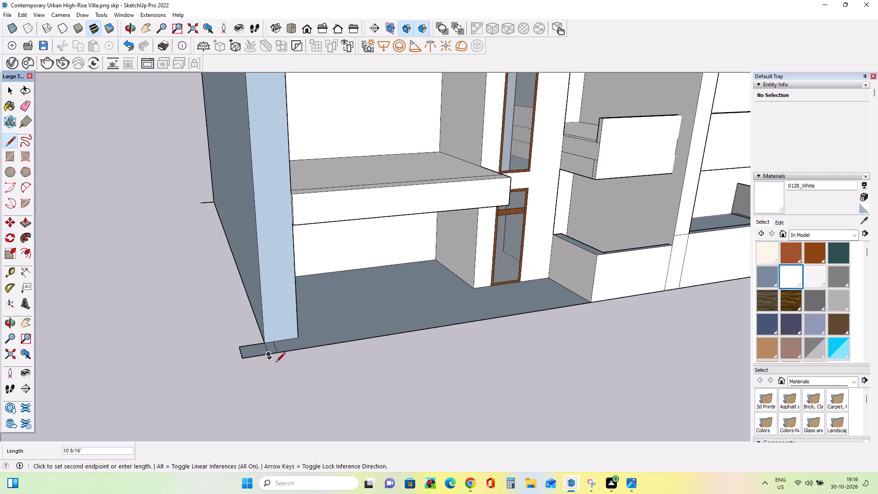
{"action": "scroll", "coordinate": [278, 364], "scroll_direction": "up", "scroll_amount": 1}
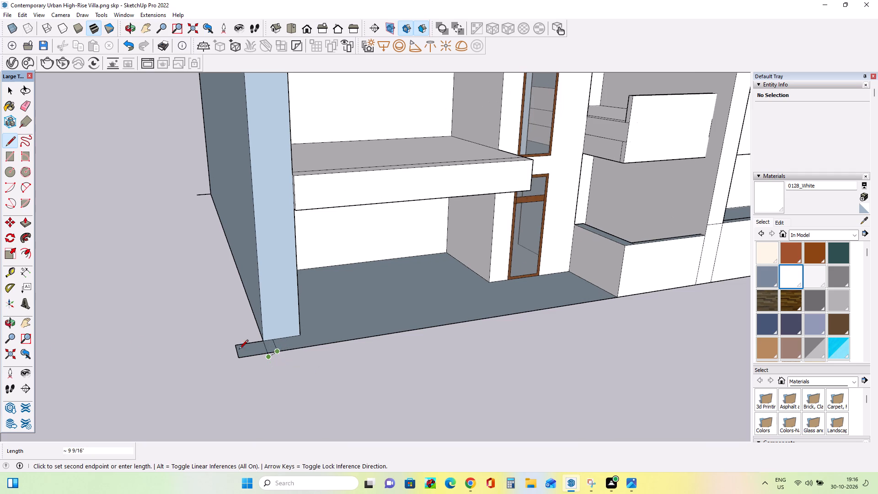
Erase the leftover floor-strip edges outside the end wall slab and the stray short line at the floor's front corner.
{"action": "left_click", "coordinate": [32, 105]}
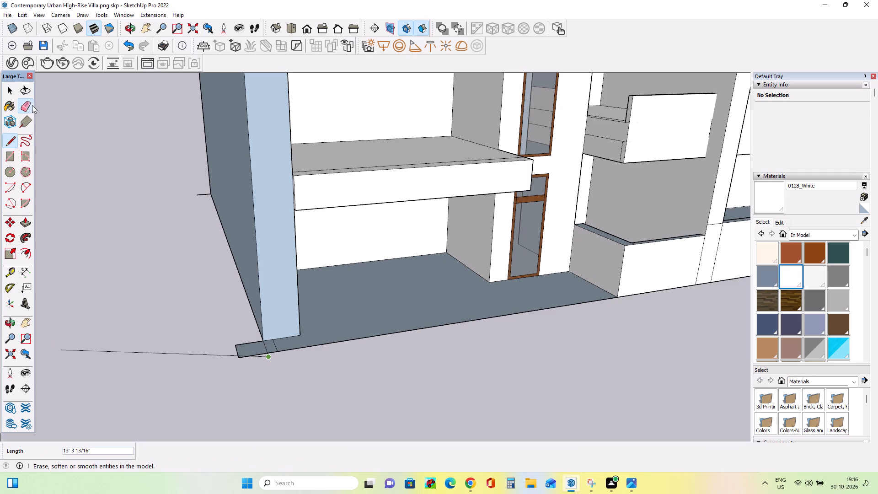
{"action": "scroll", "coordinate": [261, 370], "scroll_direction": "up", "scroll_amount": 4}
{"action": "left_click", "coordinate": [273, 349]}
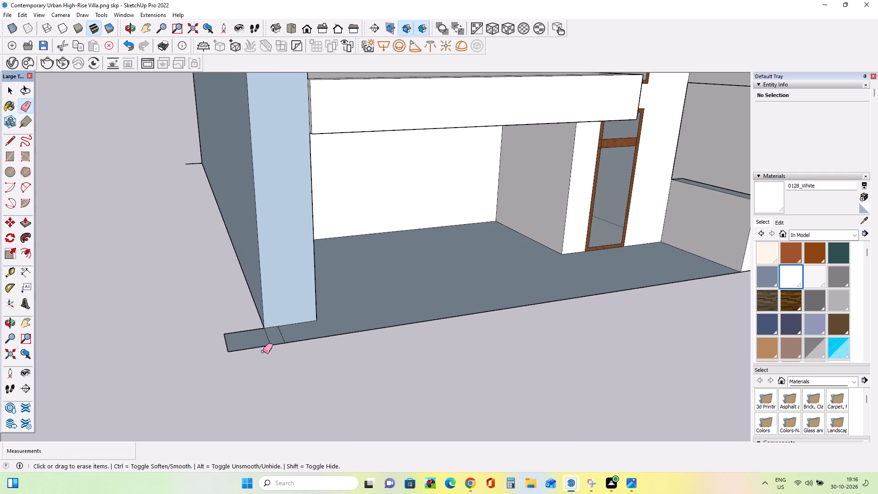
{"action": "left_click_drag", "start_coordinate": [252, 328], "coordinate": [254, 367]}
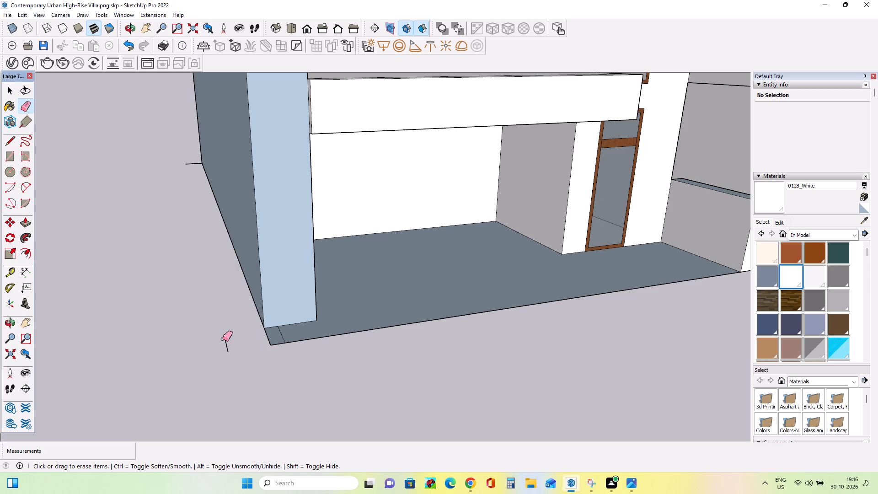
{"action": "left_click_drag", "start_coordinate": [223, 339], "coordinate": [232, 341]}
{"action": "middle_click_drag", "start_coordinate": [228, 373], "coordinate": [247, 373]}
{"action": "left_click_drag", "start_coordinate": [162, 153], "coordinate": [164, 173]}
{"action": "middle_click", "coordinate": [210, 341]}
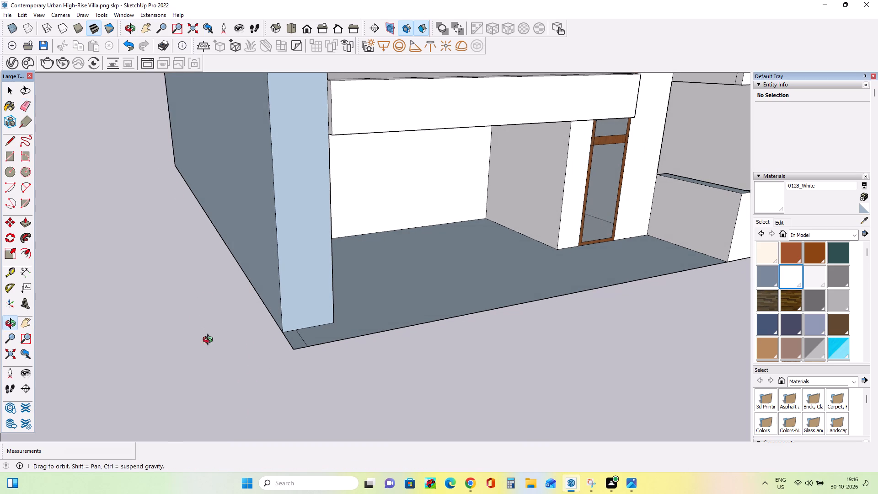
{"action": "left_click_drag", "start_coordinate": [303, 342], "coordinate": [310, 336]}
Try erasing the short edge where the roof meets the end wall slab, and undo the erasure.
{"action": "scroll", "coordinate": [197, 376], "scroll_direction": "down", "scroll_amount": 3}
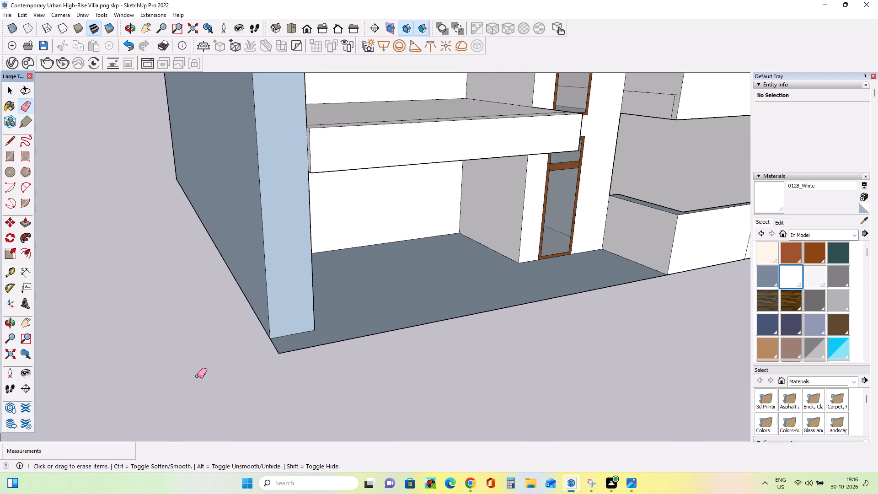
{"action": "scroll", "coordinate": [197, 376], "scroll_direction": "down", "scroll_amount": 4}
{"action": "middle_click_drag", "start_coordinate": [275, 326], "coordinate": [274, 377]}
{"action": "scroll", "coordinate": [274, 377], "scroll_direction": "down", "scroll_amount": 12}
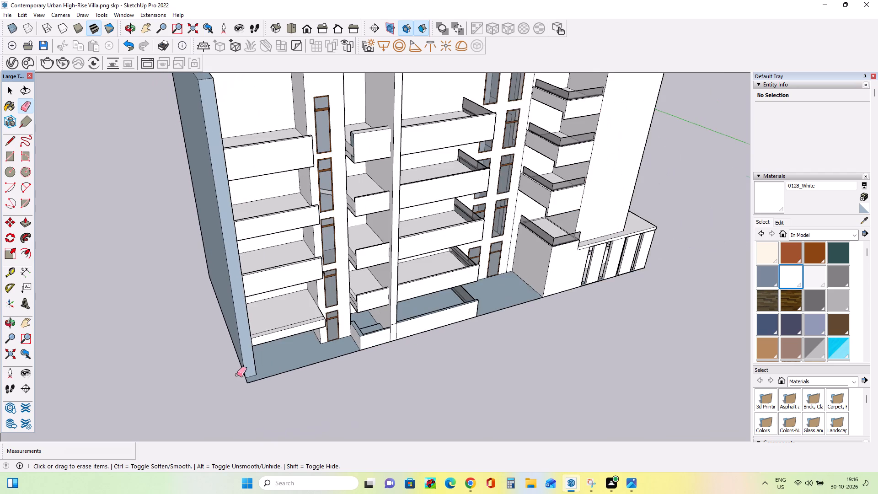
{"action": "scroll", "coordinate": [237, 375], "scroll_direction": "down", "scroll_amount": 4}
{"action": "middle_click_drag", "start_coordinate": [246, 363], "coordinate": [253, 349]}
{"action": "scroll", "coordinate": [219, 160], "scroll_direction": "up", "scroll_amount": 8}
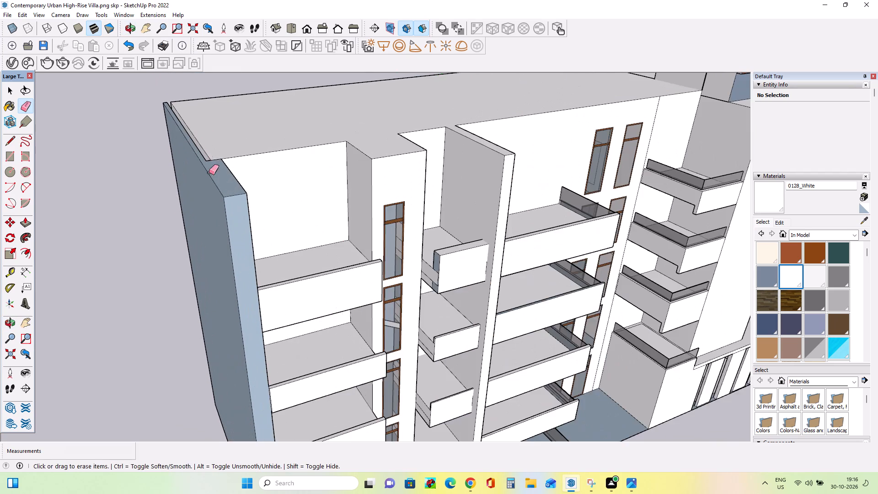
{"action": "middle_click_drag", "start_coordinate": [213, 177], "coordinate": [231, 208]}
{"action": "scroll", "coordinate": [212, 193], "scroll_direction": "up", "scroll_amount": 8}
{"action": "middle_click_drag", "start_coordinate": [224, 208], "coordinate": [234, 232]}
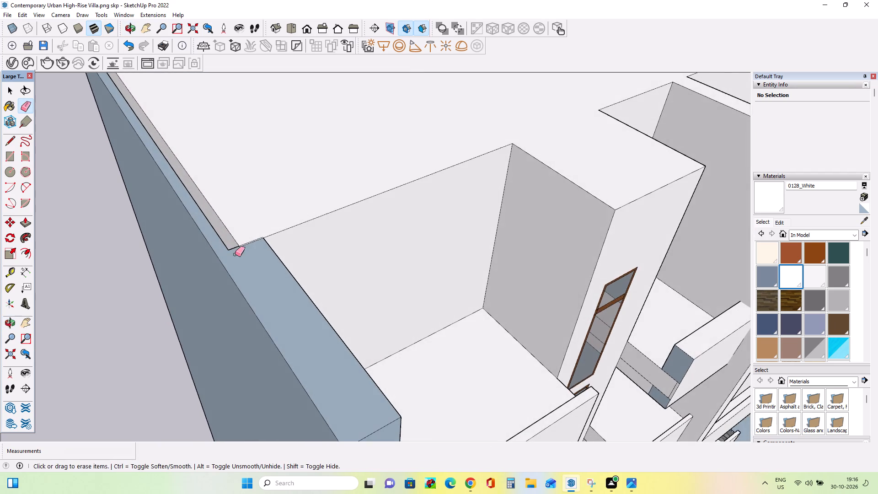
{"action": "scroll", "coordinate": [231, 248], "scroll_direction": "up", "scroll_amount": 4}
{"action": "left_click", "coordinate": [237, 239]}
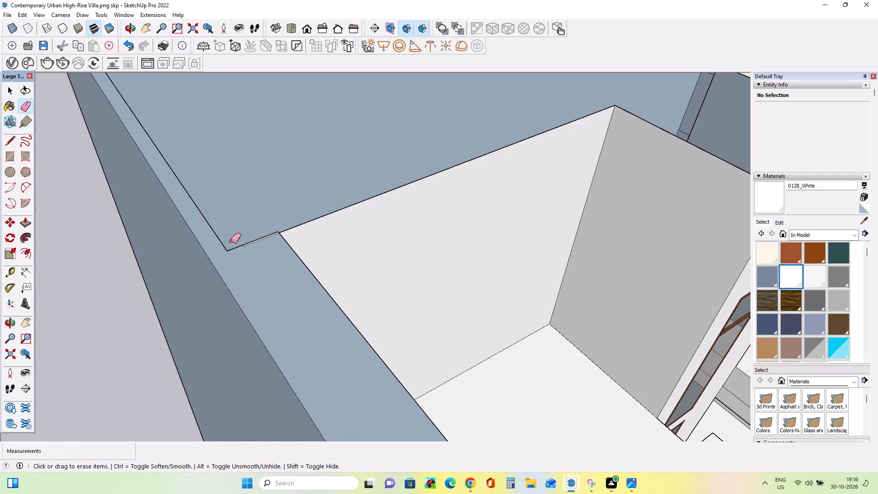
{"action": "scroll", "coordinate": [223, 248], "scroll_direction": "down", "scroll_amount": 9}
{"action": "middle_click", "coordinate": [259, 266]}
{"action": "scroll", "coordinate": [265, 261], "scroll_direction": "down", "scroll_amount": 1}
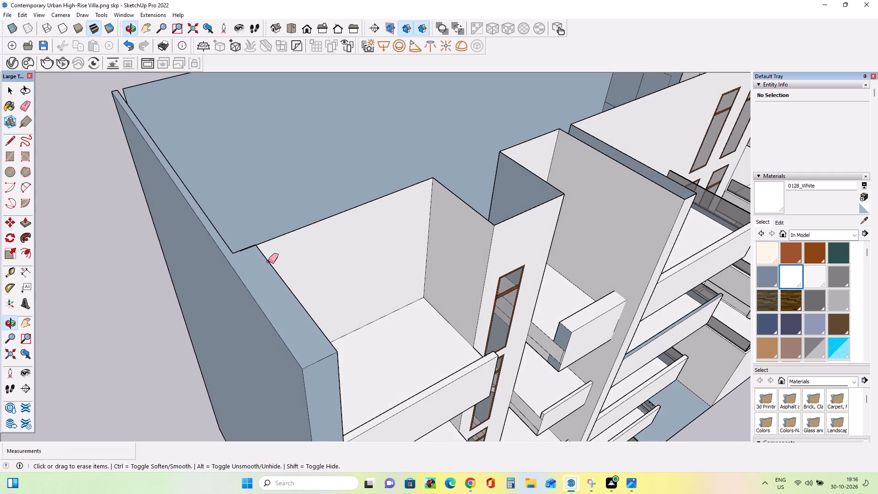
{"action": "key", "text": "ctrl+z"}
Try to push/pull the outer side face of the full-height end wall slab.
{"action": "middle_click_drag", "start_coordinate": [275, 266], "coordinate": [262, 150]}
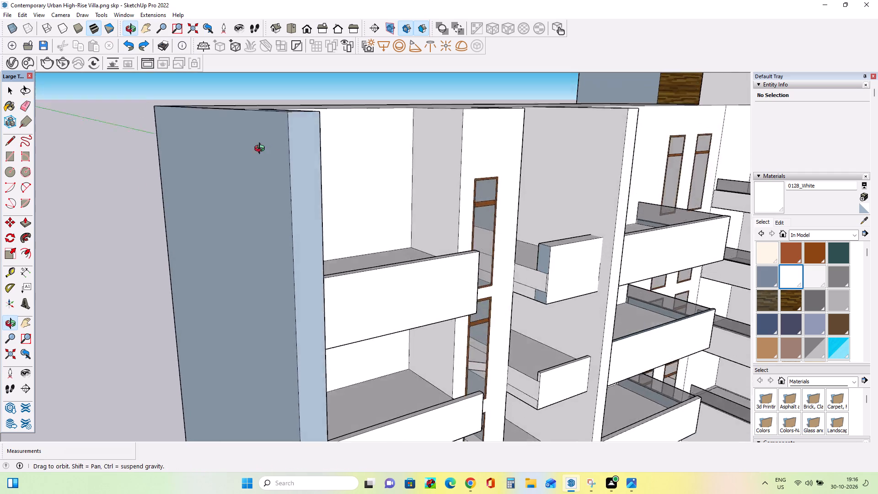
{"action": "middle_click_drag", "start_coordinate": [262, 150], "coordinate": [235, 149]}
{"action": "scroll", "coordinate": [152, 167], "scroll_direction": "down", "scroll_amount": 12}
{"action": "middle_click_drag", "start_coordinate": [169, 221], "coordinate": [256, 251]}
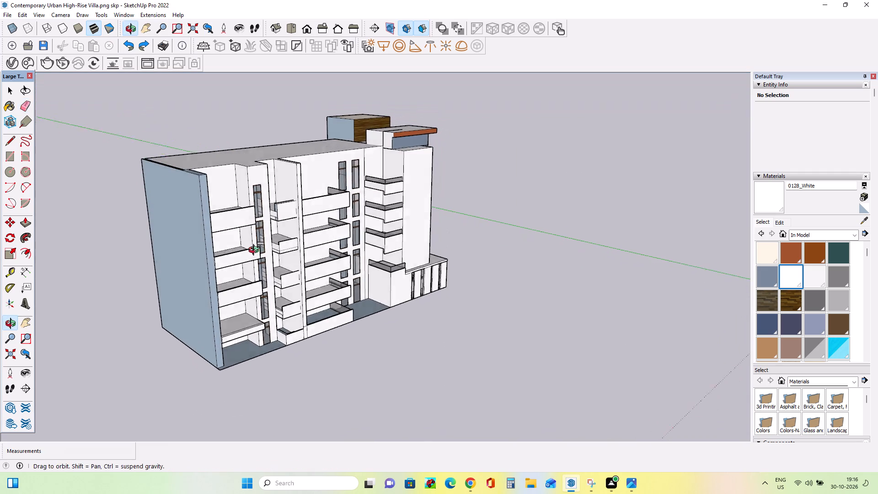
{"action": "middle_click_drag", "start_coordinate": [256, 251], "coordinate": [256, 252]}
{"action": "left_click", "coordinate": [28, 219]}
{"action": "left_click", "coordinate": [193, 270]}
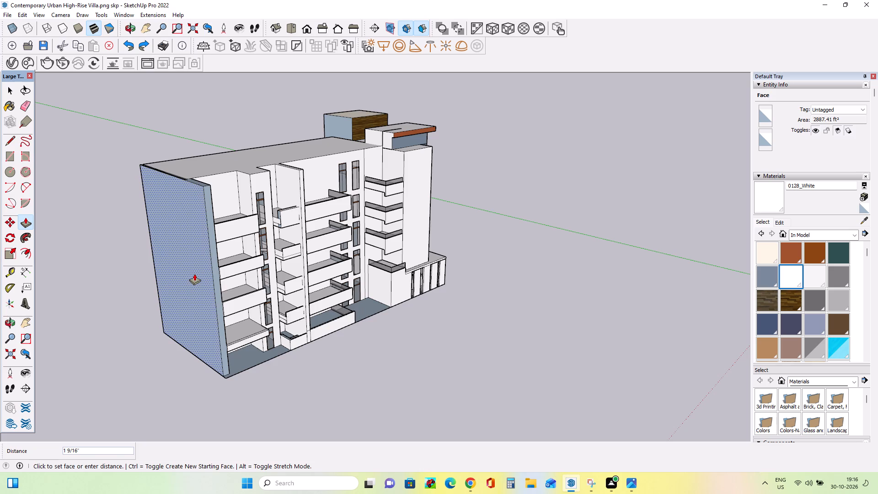
Paint the end wall slab's inner faces beside the upper side balconies with 0128_White.
{"action": "middle_click_drag", "start_coordinate": [241, 290], "coordinate": [149, 304]}
{"action": "scroll", "coordinate": [209, 279], "scroll_direction": "up", "scroll_amount": 4}
{"action": "middle_click_drag", "start_coordinate": [195, 304], "coordinate": [90, 353]}
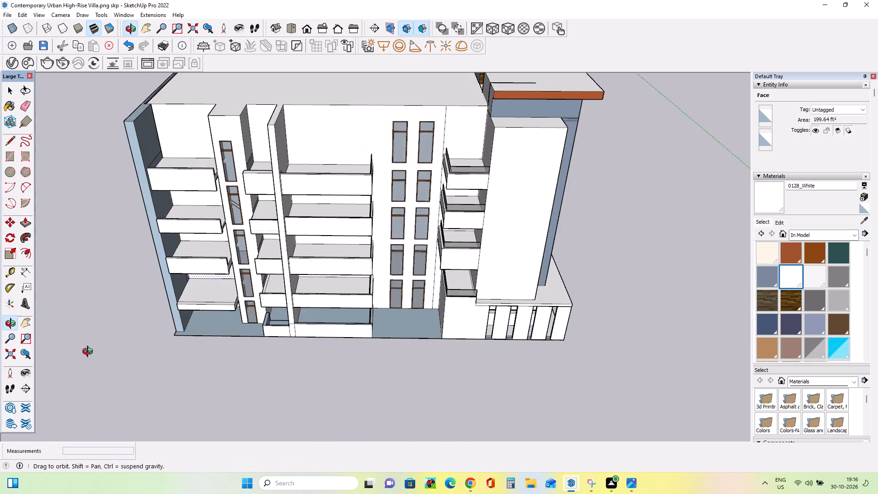
{"action": "middle_click_drag", "start_coordinate": [90, 353], "coordinate": [89, 353]}
{"action": "scroll", "coordinate": [161, 288], "scroll_direction": "up", "scroll_amount": 4}
{"action": "middle_click_drag", "start_coordinate": [173, 295], "coordinate": [184, 273]}
{"action": "scroll", "coordinate": [184, 274], "scroll_direction": "down", "scroll_amount": 6}
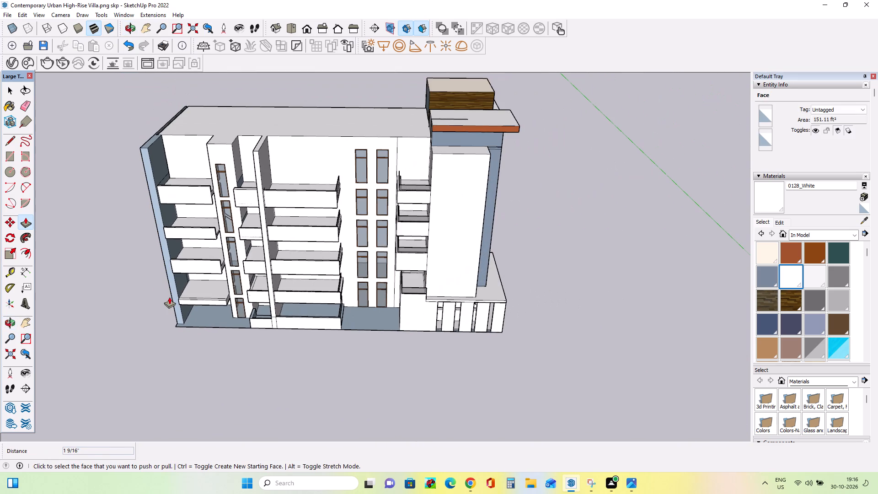
{"action": "middle_click_drag", "start_coordinate": [191, 301], "coordinate": [194, 294]}
{"action": "scroll", "coordinate": [194, 294], "scroll_direction": "down", "scroll_amount": 7}
{"action": "middle_click_drag", "start_coordinate": [252, 187], "coordinate": [260, 149]}
{"action": "scroll", "coordinate": [198, 186], "scroll_direction": "up", "scroll_amount": 7}
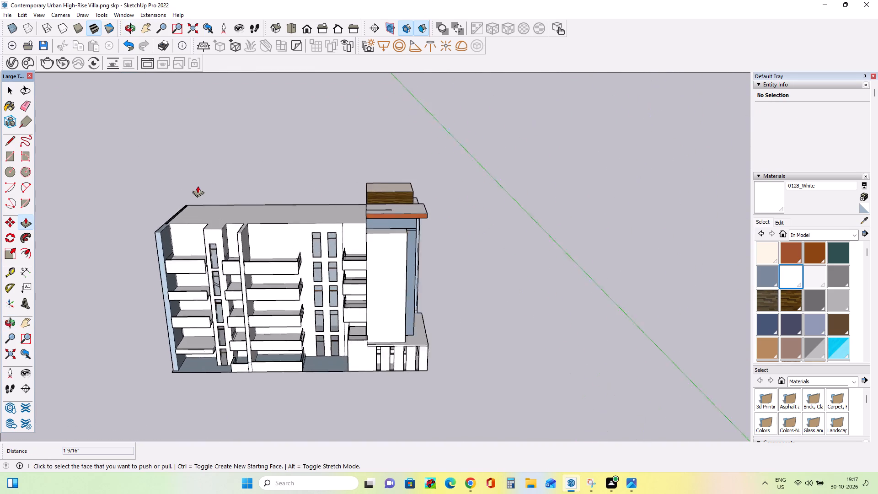
{"action": "scroll", "coordinate": [198, 186], "scroll_direction": "up", "scroll_amount": 1}
{"action": "middle_click_drag", "start_coordinate": [203, 210], "coordinate": [201, 197]}
{"action": "scroll", "coordinate": [173, 336], "scroll_direction": "up", "scroll_amount": 3}
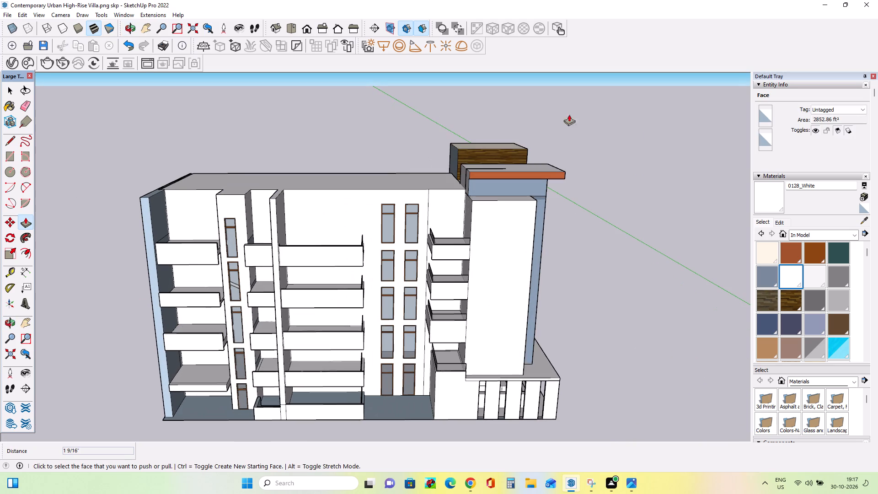
{"action": "left_click", "coordinate": [786, 275]}
{"action": "scroll", "coordinate": [160, 344], "scroll_direction": "up", "scroll_amount": 3}
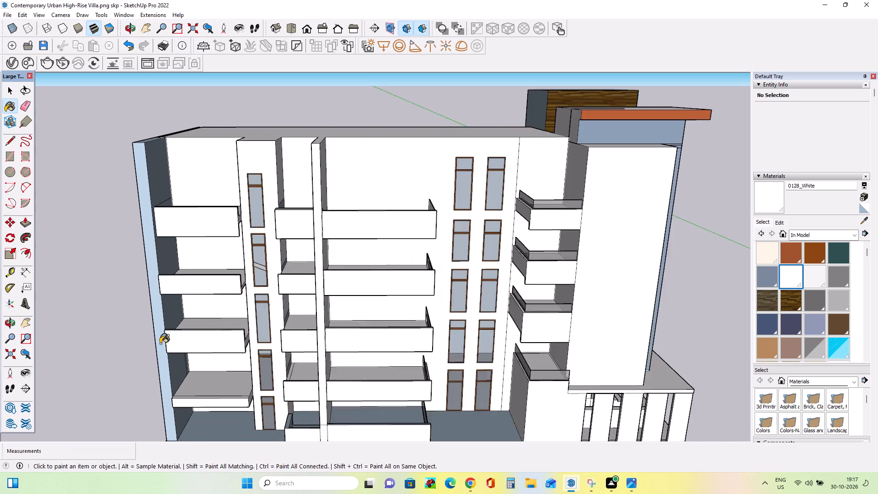
{"action": "scroll", "coordinate": [160, 344], "scroll_direction": "up", "scroll_amount": 4}
{"action": "left_click", "coordinate": [175, 299]}
{"action": "left_click", "coordinate": [164, 223]}
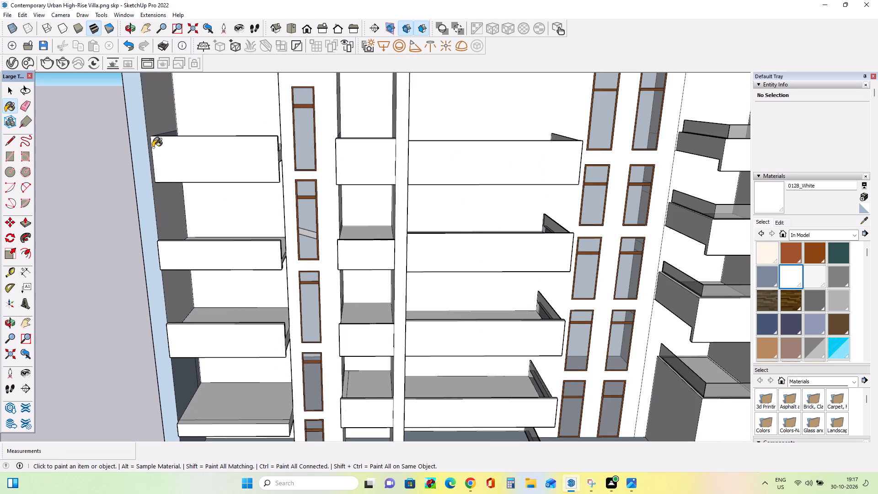
Paint the leftover inner strip behind the top side balcony's parapet and the end wall slab's front face with 0128_White.
{"action": "middle_click_drag", "start_coordinate": [187, 147], "coordinate": [191, 260]}
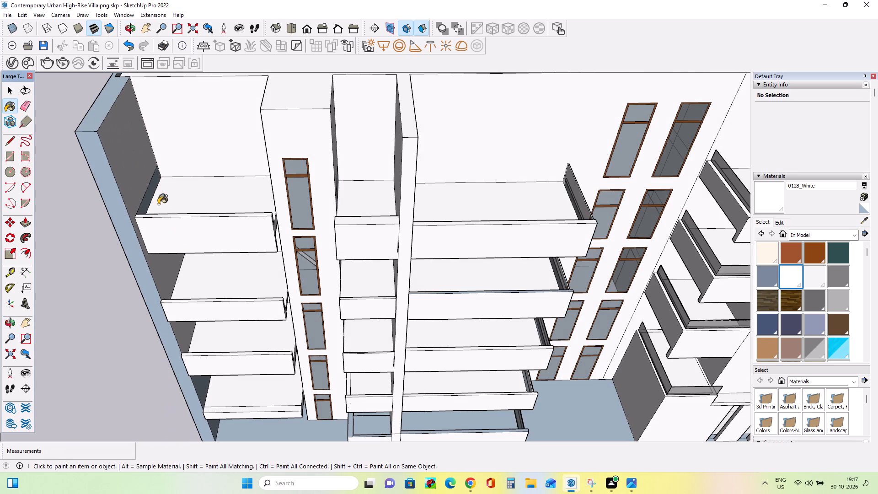
{"action": "left_click", "coordinate": [155, 188]}
{"action": "scroll", "coordinate": [152, 193], "scroll_direction": "up", "scroll_amount": 4}
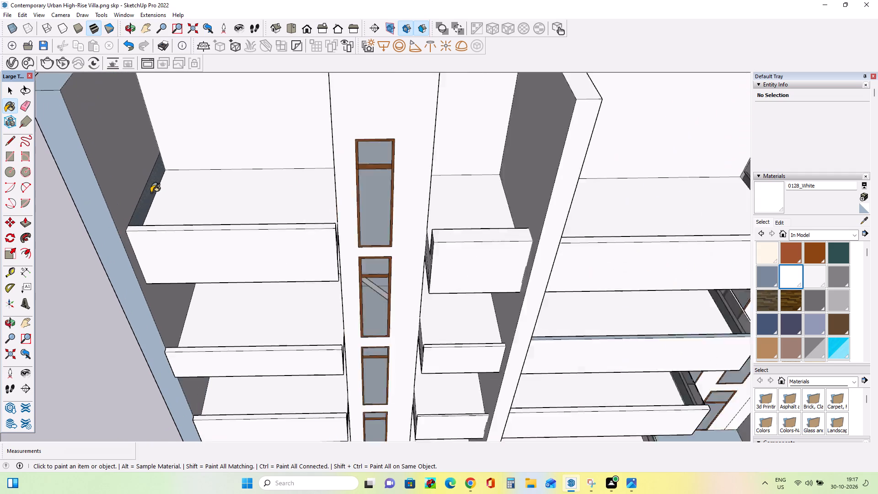
{"action": "scroll", "coordinate": [151, 193], "scroll_direction": "up", "scroll_amount": 2}
{"action": "left_click", "coordinate": [146, 188]}
{"action": "middle_click_drag", "start_coordinate": [111, 268], "coordinate": [137, 198]}
{"action": "left_click", "coordinate": [129, 220]}
Paint the slab's inner faces at the lowest side balcony and ground level, plus the adjoining ground floor surface, with 0128_White.
{"action": "scroll", "coordinate": [142, 232], "scroll_direction": "down", "scroll_amount": 13}
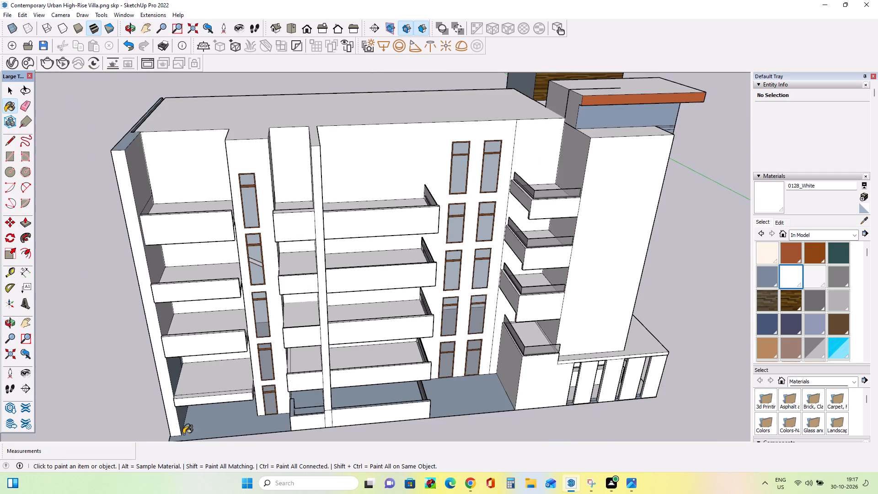
{"action": "middle_click_drag", "start_coordinate": [178, 438], "coordinate": [136, 361]}
{"action": "scroll", "coordinate": [161, 332], "scroll_direction": "up", "scroll_amount": 8}
{"action": "left_click", "coordinate": [163, 333]}
{"action": "scroll", "coordinate": [171, 330], "scroll_direction": "up", "scroll_amount": 4}
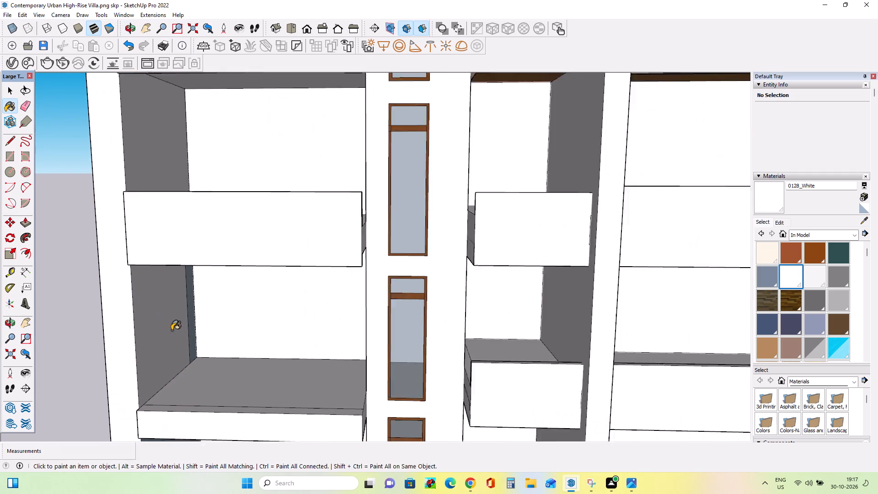
{"action": "left_click", "coordinate": [196, 317]}
{"action": "scroll", "coordinate": [197, 318], "scroll_direction": "down", "scroll_amount": 11}
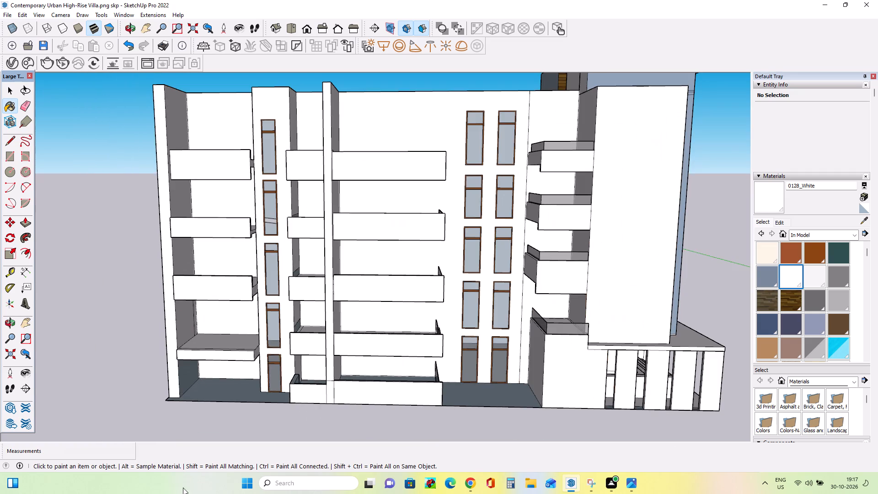
{"action": "scroll", "coordinate": [187, 428], "scroll_direction": "up", "scroll_amount": 9}
{"action": "left_click", "coordinate": [184, 345]}
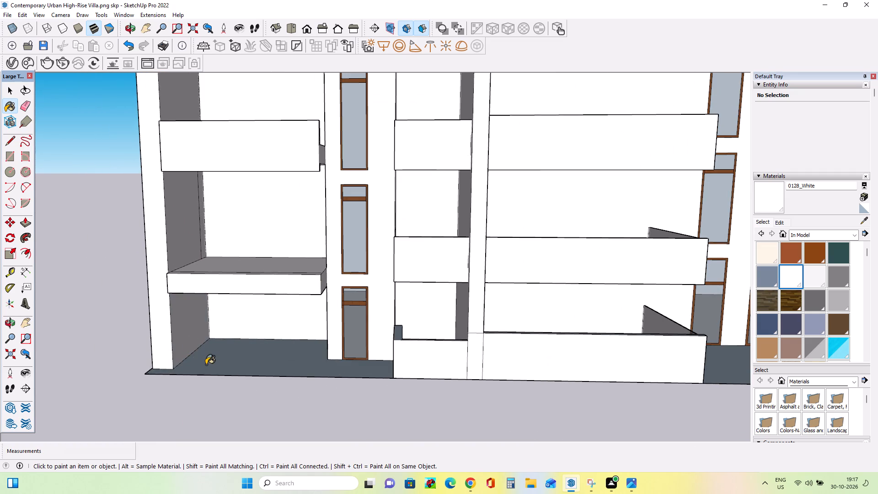
{"action": "left_click", "coordinate": [212, 366]}
Paint the large outer side face of the end wall slab with 0128_White.
{"action": "middle_click_drag", "start_coordinate": [284, 404], "coordinate": [542, 456]}
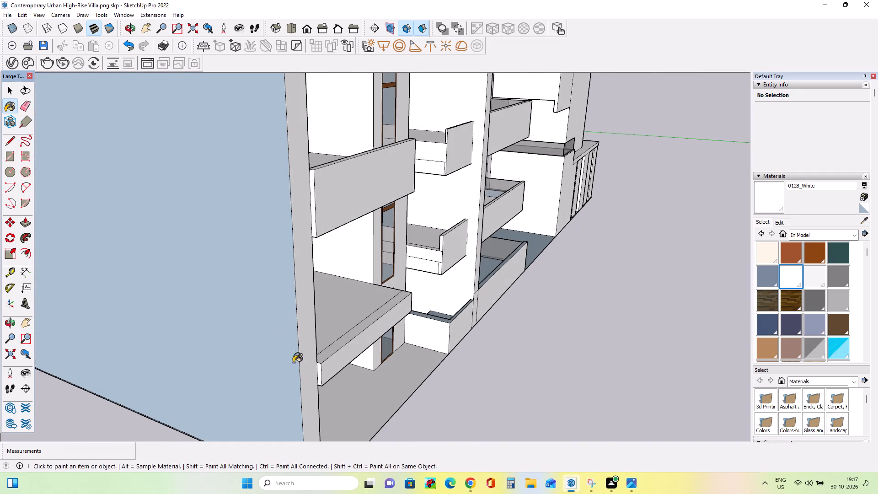
{"action": "left_click", "coordinate": [275, 339]}
Examine the building's front facade, end wall slab, balconies and tower side from several angles.
{"action": "middle_click_drag", "start_coordinate": [320, 390], "coordinate": [245, 413]}
{"action": "scroll", "coordinate": [238, 410], "scroll_direction": "down", "scroll_amount": 8}
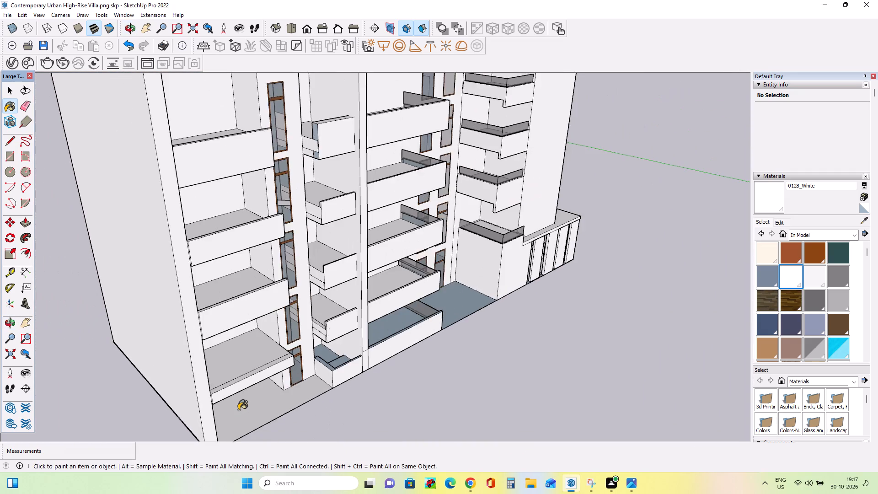
{"action": "scroll", "coordinate": [238, 410], "scroll_direction": "down", "scroll_amount": 10}
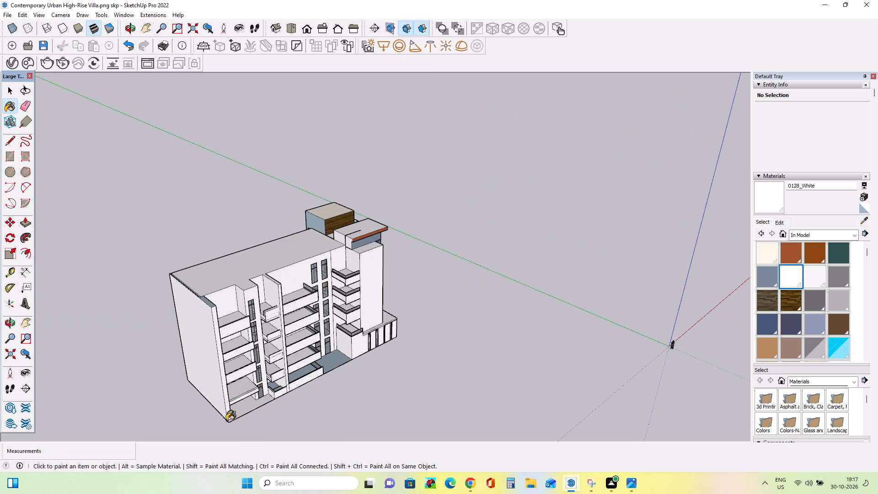
{"action": "middle_click_drag", "start_coordinate": [280, 343], "coordinate": [213, 288]}
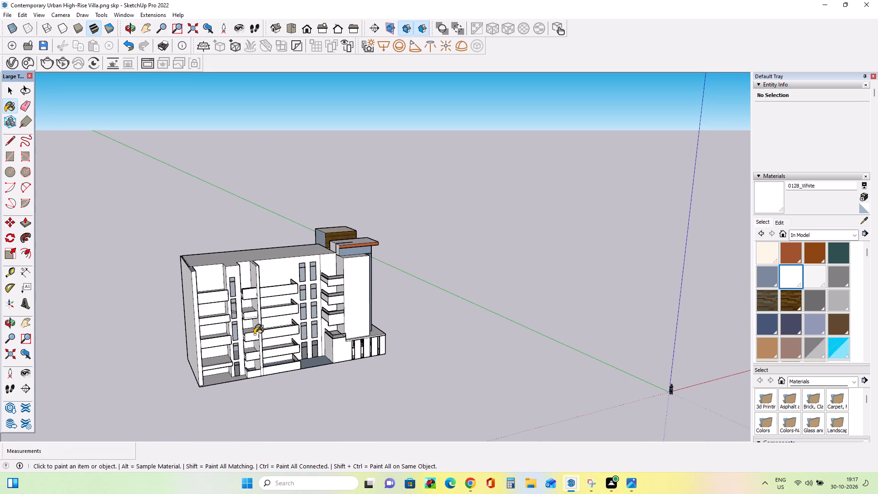
{"action": "scroll", "coordinate": [262, 304], "scroll_direction": "up", "scroll_amount": 2}
{"action": "middle_click_drag", "start_coordinate": [374, 365], "coordinate": [298, 380]}
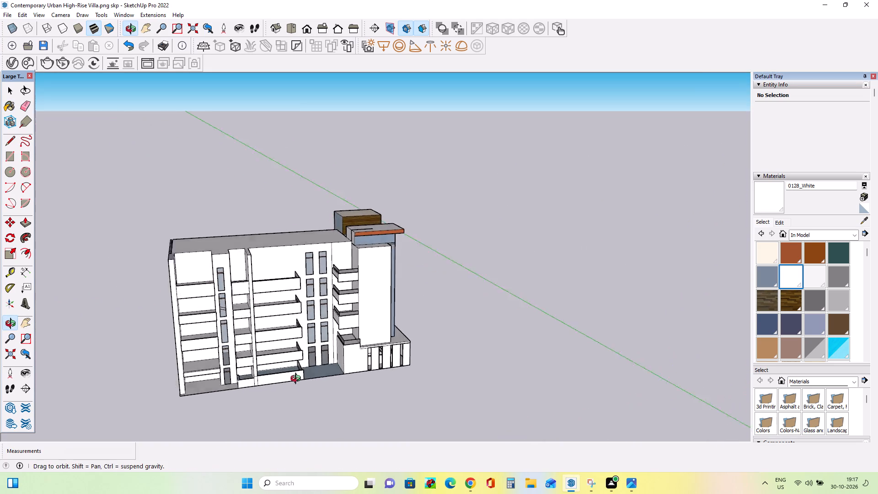
{"action": "middle_click_drag", "start_coordinate": [298, 380], "coordinate": [182, 386]}
{"action": "scroll", "coordinate": [294, 319], "scroll_direction": "up", "scroll_amount": 4}
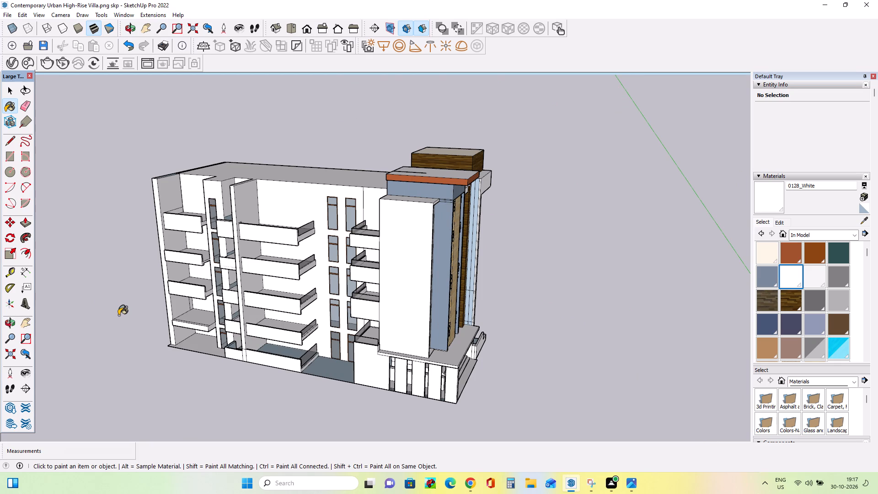
{"action": "middle_click_drag", "start_coordinate": [130, 319], "coordinate": [150, 320]}
{"action": "middle_click_drag", "start_coordinate": [146, 338], "coordinate": [152, 341]}
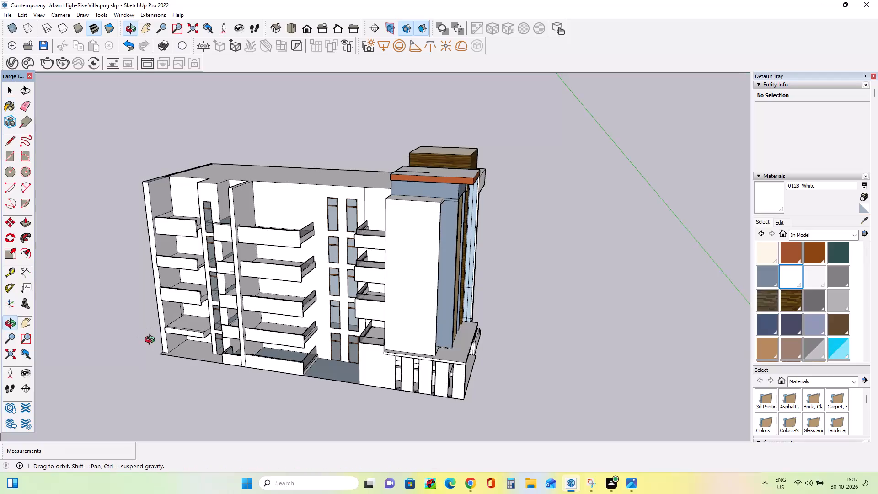
{"action": "middle_click_drag", "start_coordinate": [152, 341], "coordinate": [154, 342]}
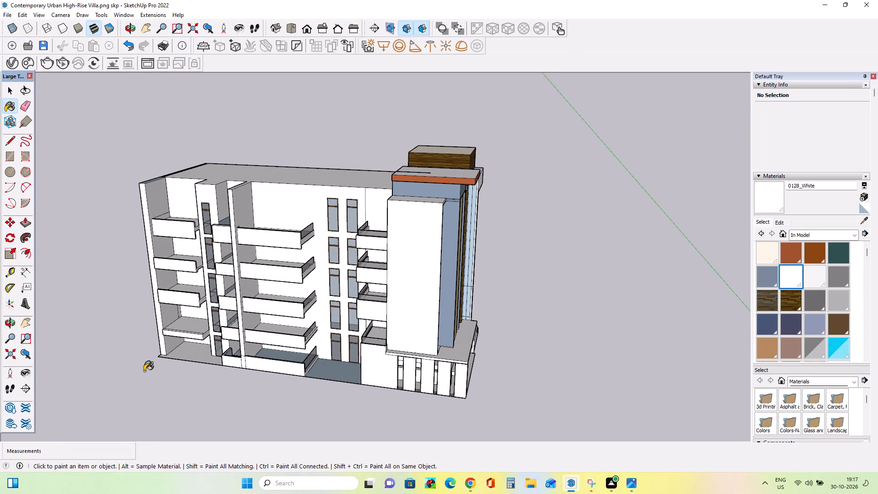
{"action": "middle_click_drag", "start_coordinate": [144, 371], "coordinate": [160, 370]}
{"action": "scroll", "coordinate": [160, 370], "scroll_direction": "down", "scroll_amount": 5}
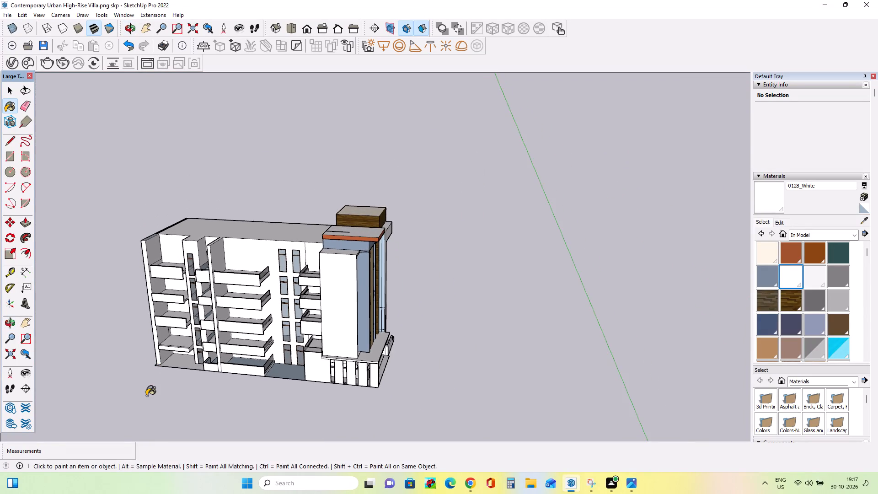
{"action": "middle_click_drag", "start_coordinate": [146, 396], "coordinate": [167, 366]}
{"action": "scroll", "coordinate": [227, 373], "scroll_direction": "up", "scroll_amount": 3}
{"action": "middle_click_drag", "start_coordinate": [377, 402], "coordinate": [348, 424]}
{"action": "middle_click", "coordinate": [334, 422]}
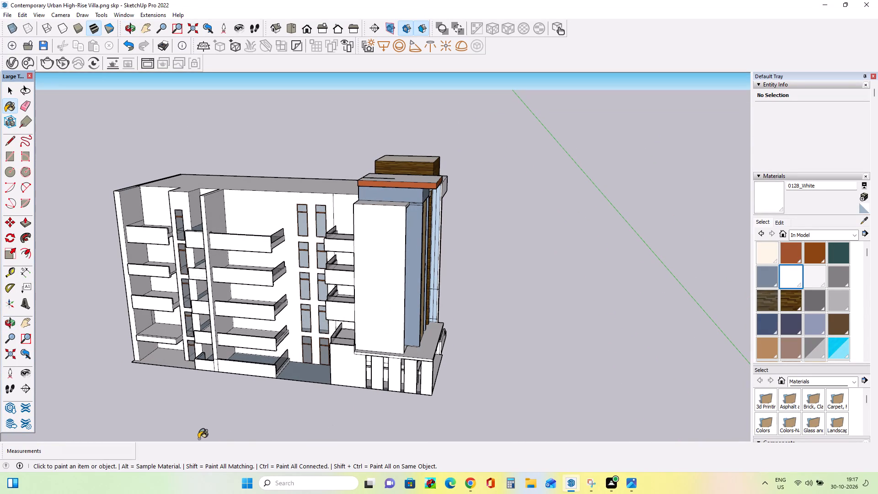
{"action": "middle_click", "coordinate": [200, 409]}
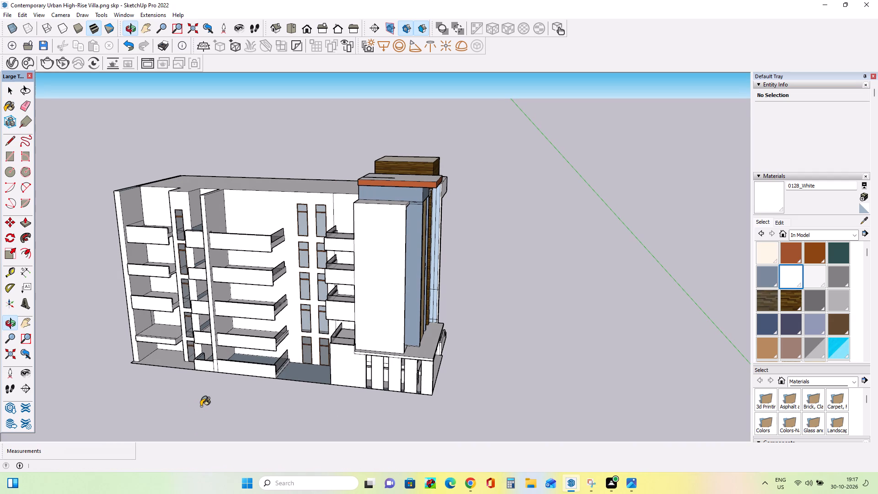
{"action": "middle_click_drag", "start_coordinate": [201, 406], "coordinate": [203, 402]}
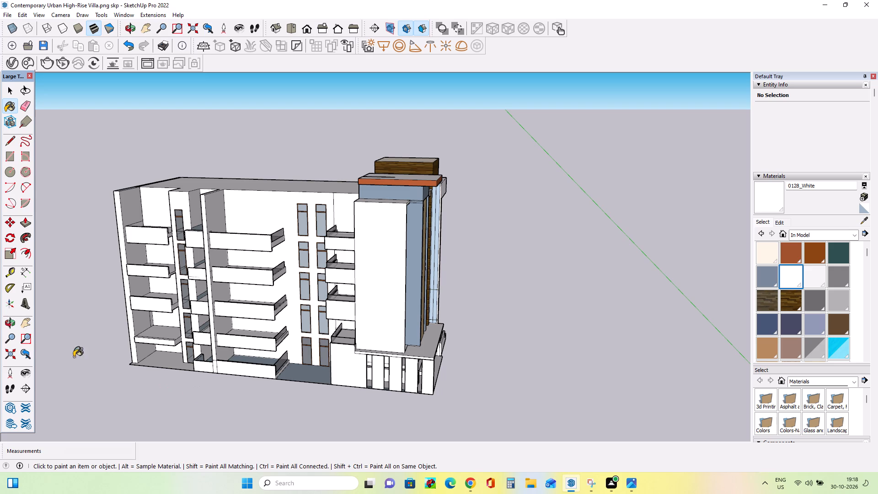
{"action": "middle_click_drag", "start_coordinate": [134, 324], "coordinate": [142, 317]}
{"action": "scroll", "coordinate": [208, 366], "scroll_direction": "down", "scroll_amount": 7}
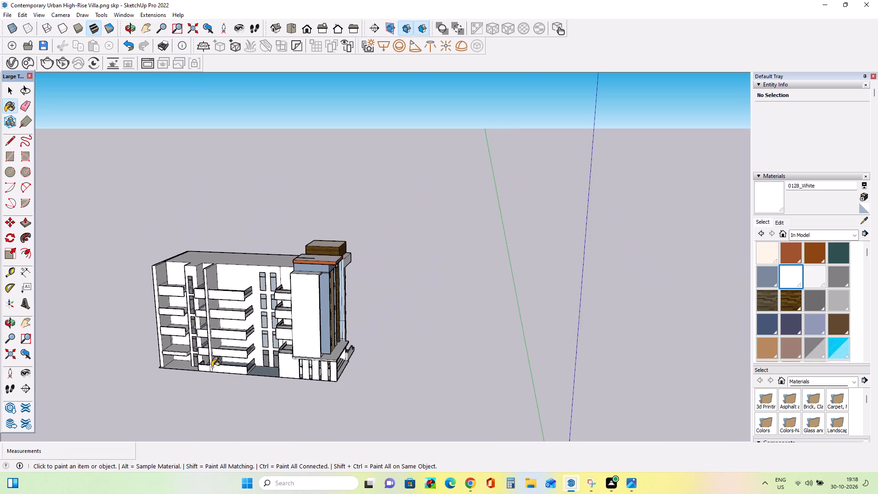
{"action": "middle_click_drag", "start_coordinate": [355, 406], "coordinate": [304, 418]}
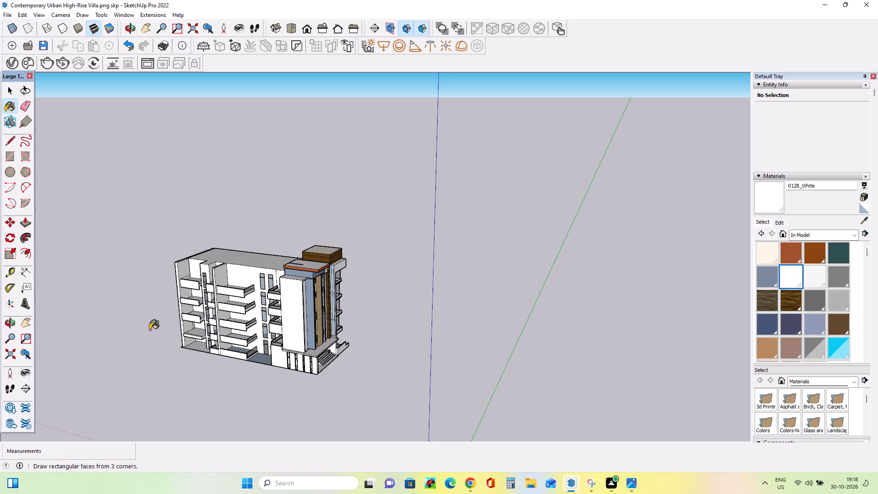
{"action": "middle_click_drag", "start_coordinate": [150, 330], "coordinate": [161, 322]}
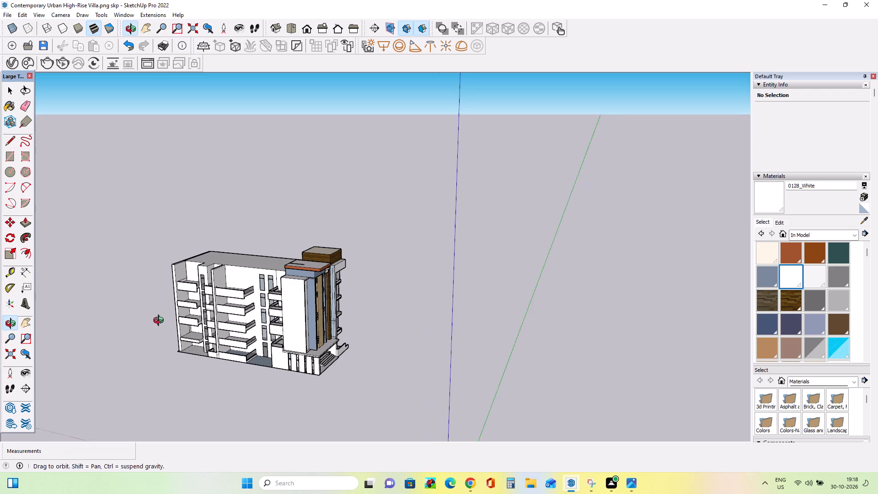
{"action": "middle_click_drag", "start_coordinate": [161, 322], "coordinate": [164, 311]}
{"action": "scroll", "coordinate": [164, 338], "scroll_direction": "up", "scroll_amount": 8}
{"action": "middle_click_drag", "start_coordinate": [162, 337], "coordinate": [158, 325]}
{"action": "scroll", "coordinate": [129, 307], "scroll_direction": "up", "scroll_amount": 3}
{"action": "scroll", "coordinate": [129, 307], "scroll_direction": "down", "scroll_amount": 6}
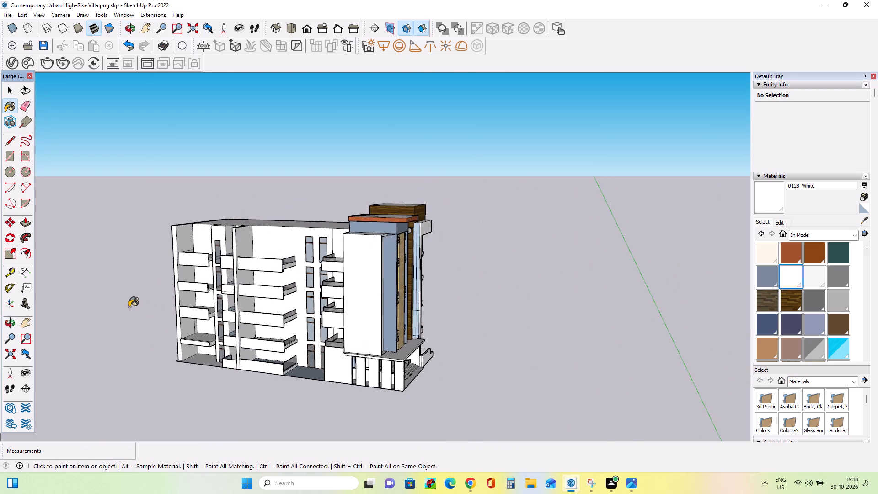
{"action": "middle_click_drag", "start_coordinate": [354, 314], "coordinate": [439, 383]}
{"action": "scroll", "coordinate": [252, 253], "scroll_direction": "up", "scroll_amount": 3}
{"action": "middle_click_drag", "start_coordinate": [233, 275], "coordinate": [247, 222]}
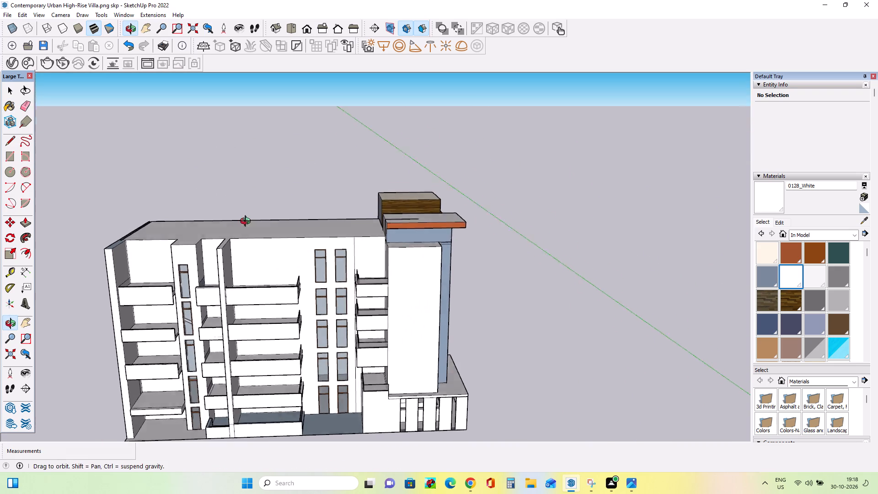
{"action": "middle_click_drag", "start_coordinate": [247, 222], "coordinate": [249, 219]}
{"action": "middle_click_drag", "start_coordinate": [231, 255], "coordinate": [238, 278]}
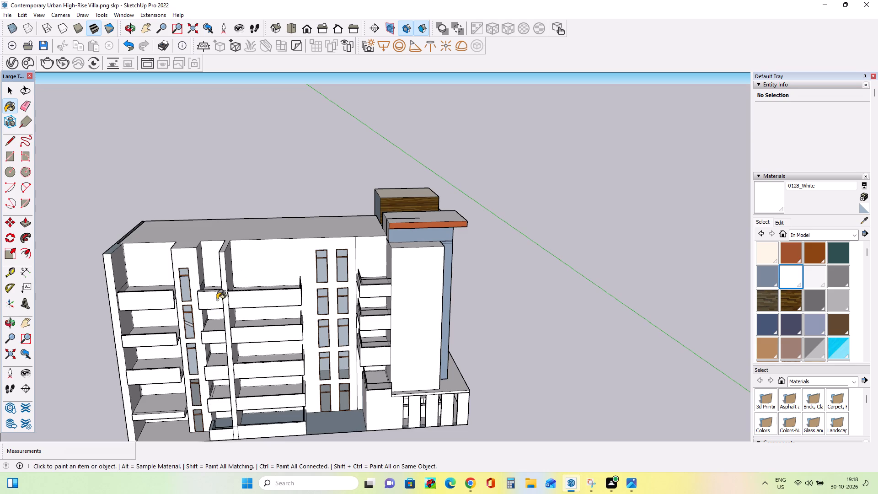
{"action": "middle_click_drag", "start_coordinate": [217, 300], "coordinate": [223, 285]}
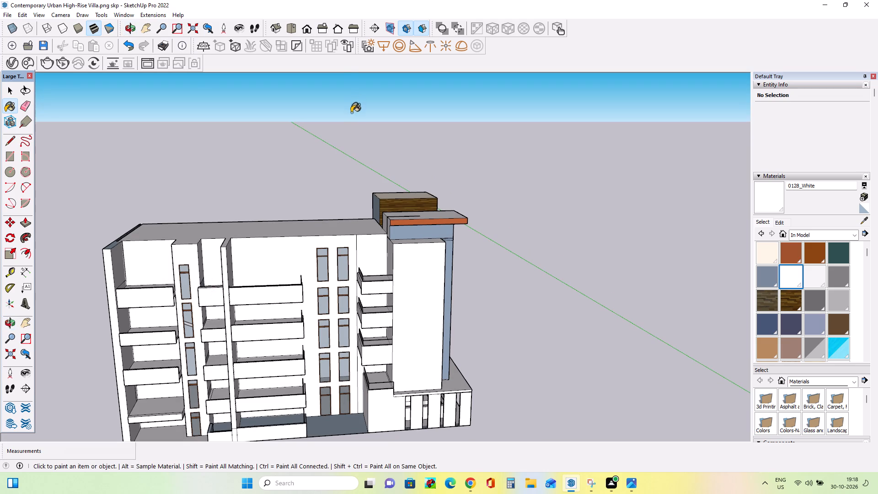
{"action": "middle_click_drag", "start_coordinate": [351, 113], "coordinate": [352, 123]}
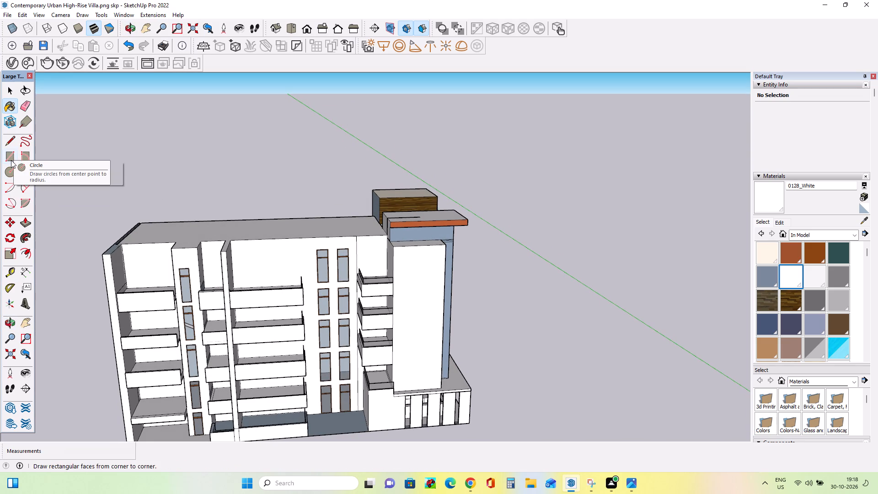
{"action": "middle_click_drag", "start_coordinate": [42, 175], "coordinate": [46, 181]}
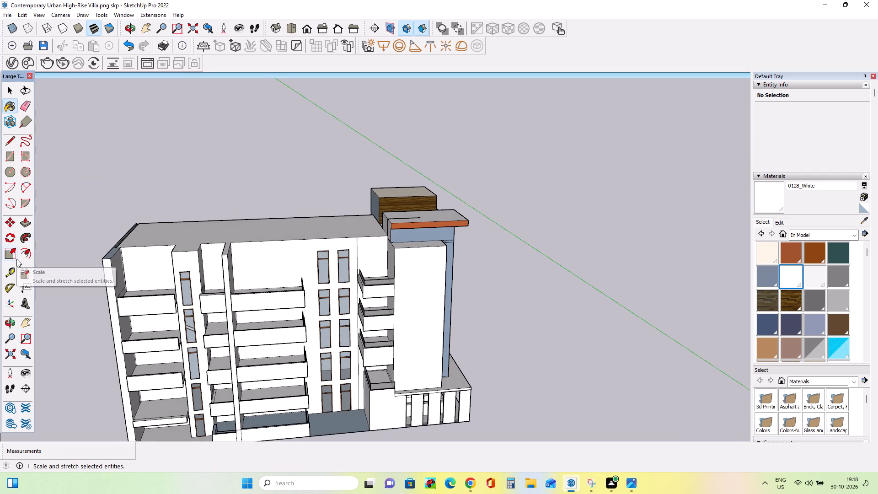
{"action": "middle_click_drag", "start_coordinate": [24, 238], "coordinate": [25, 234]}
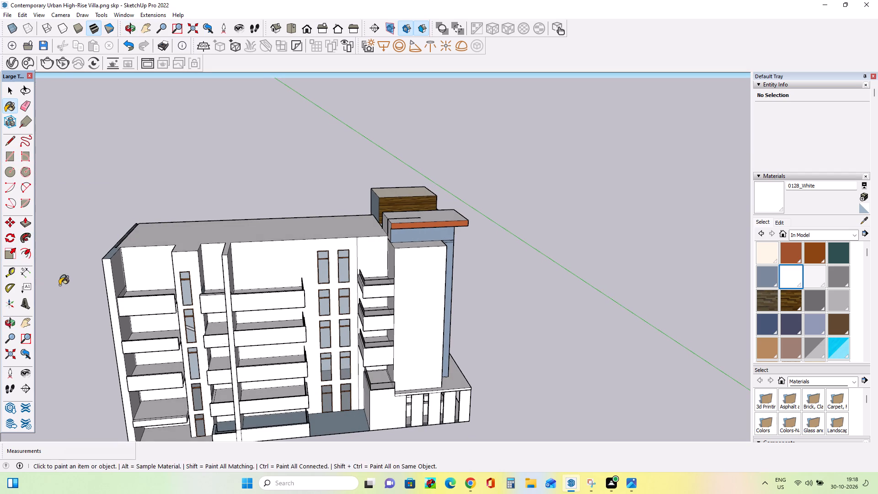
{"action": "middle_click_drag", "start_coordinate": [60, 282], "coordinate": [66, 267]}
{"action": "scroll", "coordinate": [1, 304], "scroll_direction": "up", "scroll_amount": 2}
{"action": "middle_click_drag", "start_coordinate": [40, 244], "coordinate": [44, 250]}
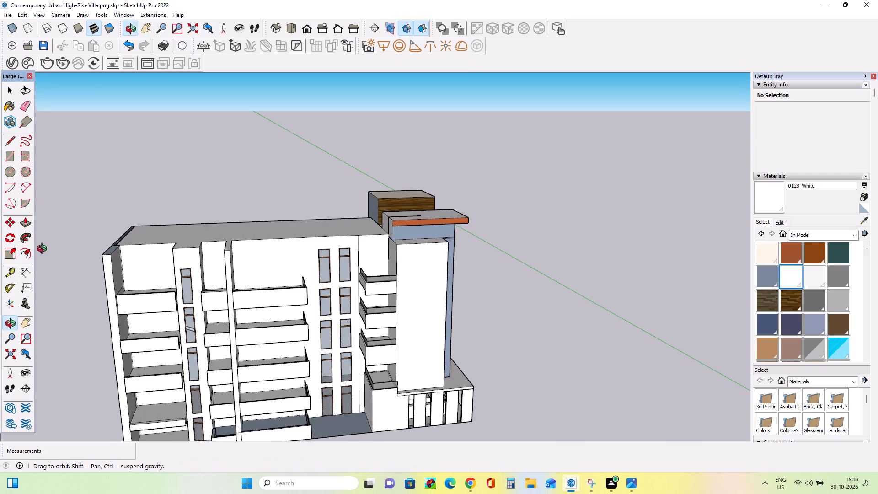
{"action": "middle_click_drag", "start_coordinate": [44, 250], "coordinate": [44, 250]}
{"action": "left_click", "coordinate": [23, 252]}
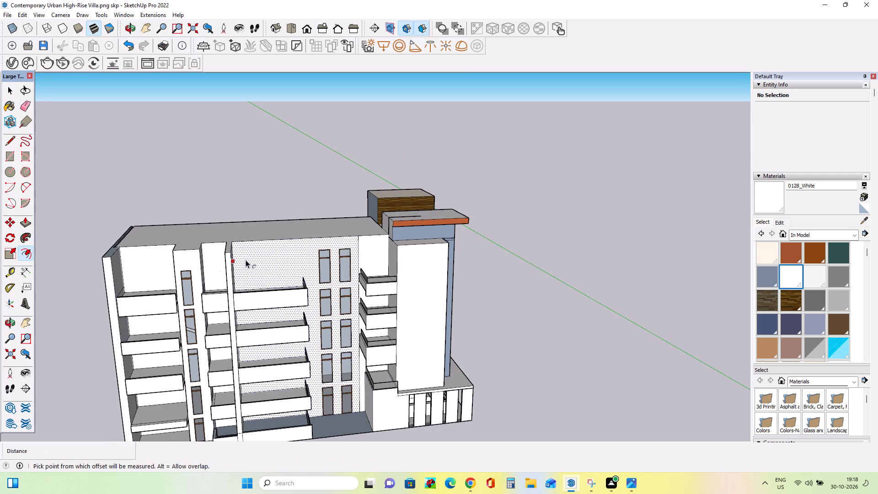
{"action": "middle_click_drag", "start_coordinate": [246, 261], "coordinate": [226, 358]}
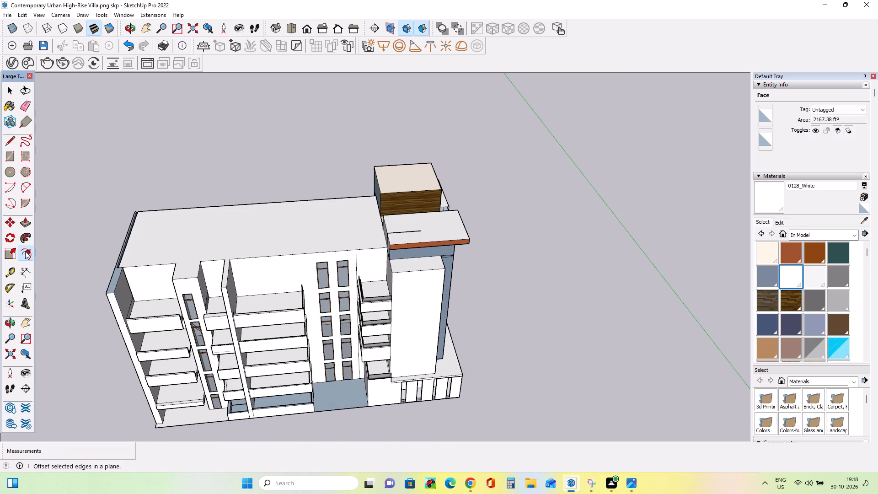
Draw a rectangle about 87' by 31' 11" over the main block's roof, from the front corner beside the tower to the far rear corner.
{"action": "left_click", "coordinate": [9, 154]}
{"action": "middle_click_drag", "start_coordinate": [270, 289], "coordinate": [282, 307]}
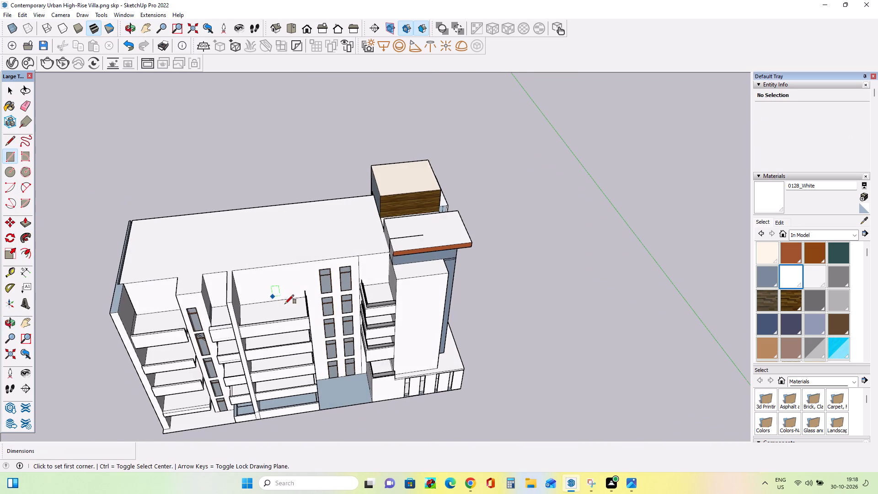
{"action": "scroll", "coordinate": [317, 281], "scroll_direction": "up", "scroll_amount": 4}
{"action": "left_click", "coordinate": [427, 235]}
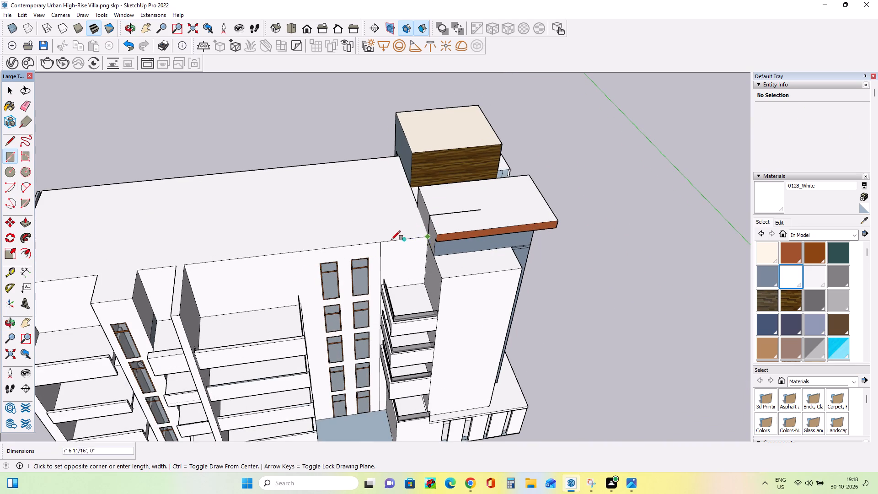
{"action": "scroll", "coordinate": [391, 240], "scroll_direction": "down", "scroll_amount": 7}
{"action": "scroll", "coordinate": [193, 224], "scroll_direction": "up", "scroll_amount": 6}
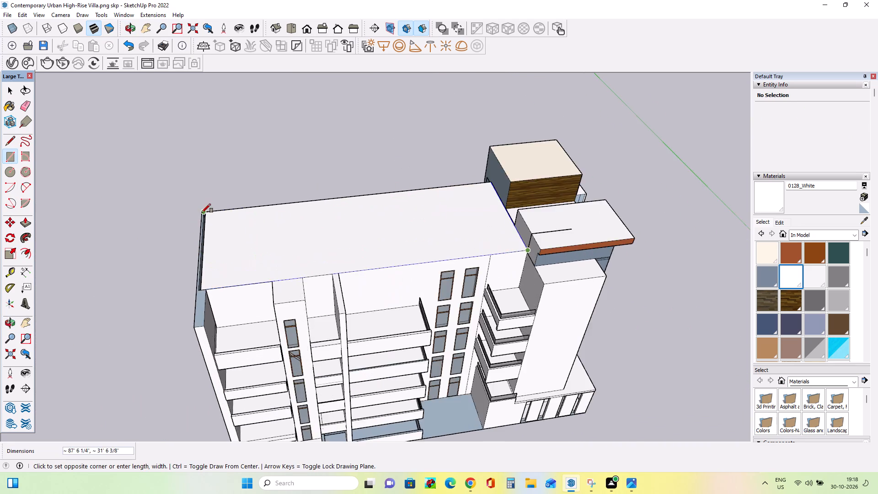
{"action": "scroll", "coordinate": [202, 213], "scroll_direction": "up", "scroll_amount": 2}
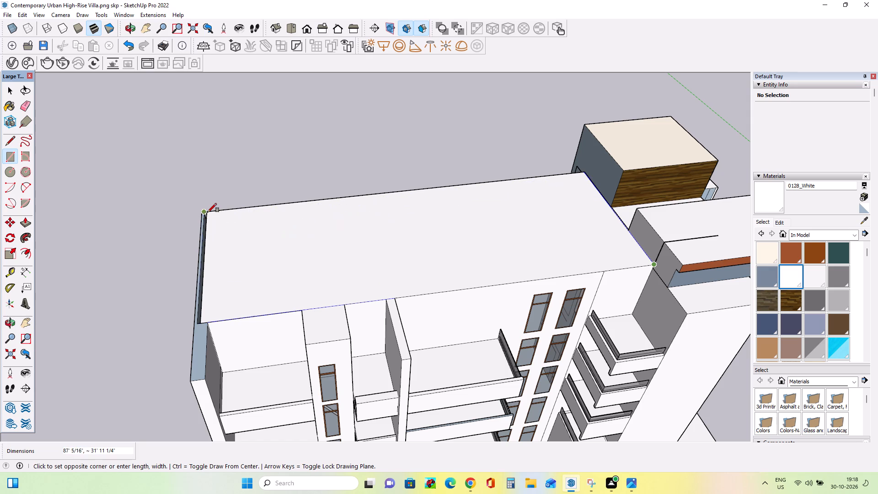
{"action": "scroll", "coordinate": [207, 212], "scroll_direction": "up", "scroll_amount": 3}
{"action": "left_click", "coordinate": [201, 210]}
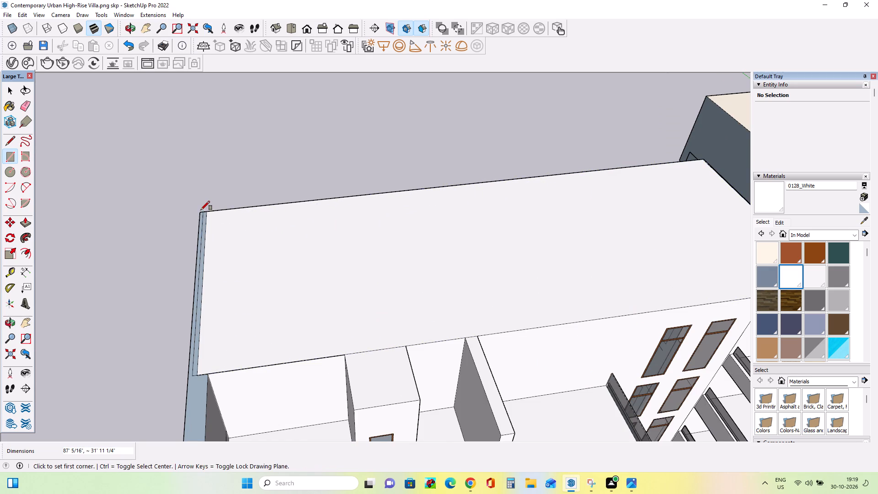
Push/Pull the main block's roof face upward by 1' 6 7/8".
{"action": "middle_click_drag", "start_coordinate": [234, 281], "coordinate": [197, 283]}
{"action": "scroll", "coordinate": [189, 283], "scroll_direction": "down", "scroll_amount": 11}
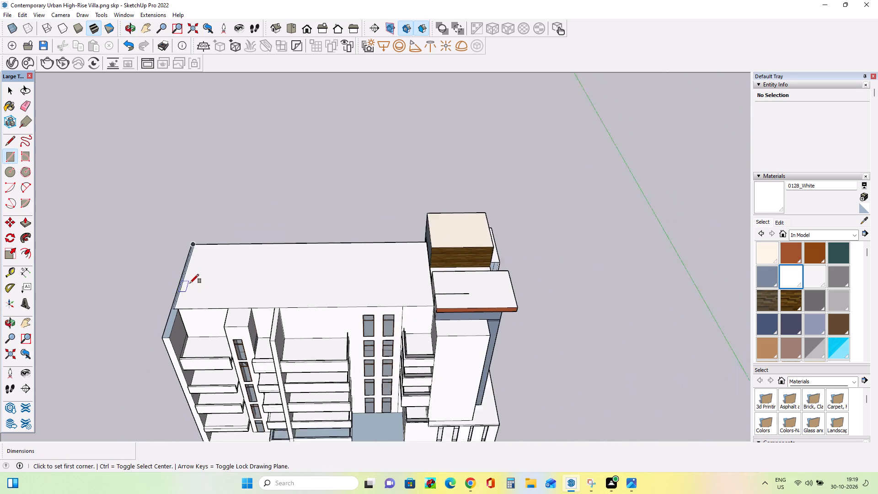
{"action": "middle_click_drag", "start_coordinate": [326, 316], "coordinate": [358, 266]}
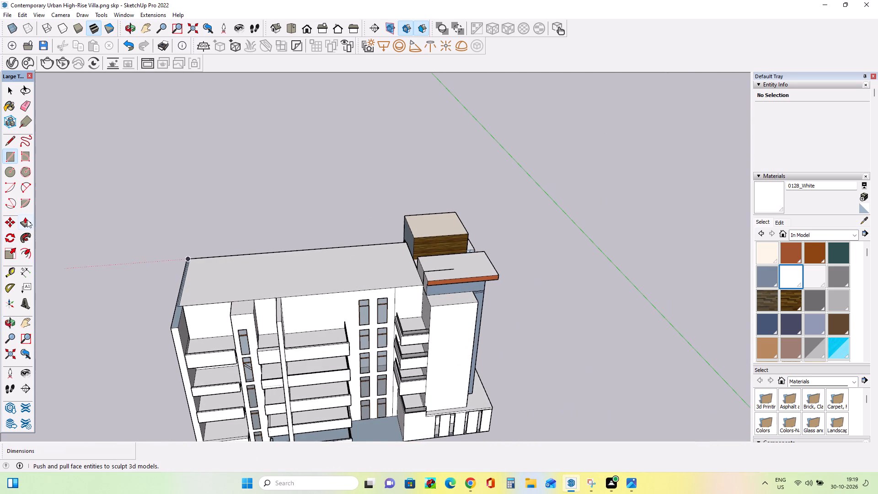
{"action": "left_click", "coordinate": [27, 220]}
{"action": "scroll", "coordinate": [298, 266], "scroll_direction": "up", "scroll_amount": 2}
{"action": "left_click_drag", "start_coordinate": [191, 279], "coordinate": [188, 275]}
{"action": "middle_click_drag", "start_coordinate": [197, 311], "coordinate": [213, 241]}
{"action": "scroll", "coordinate": [219, 242], "scroll_direction": "up", "scroll_amount": 4}
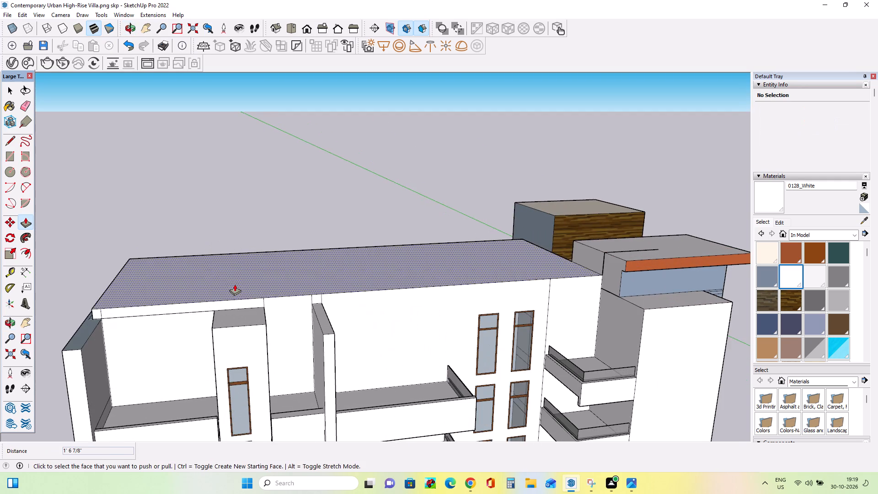
Examine the raised roof slab against the front facade, end wall, window column and tower from several angles.
{"action": "middle_click_drag", "start_coordinate": [235, 284], "coordinate": [229, 249]}
{"action": "middle_click_drag", "start_coordinate": [255, 277], "coordinate": [195, 275]}
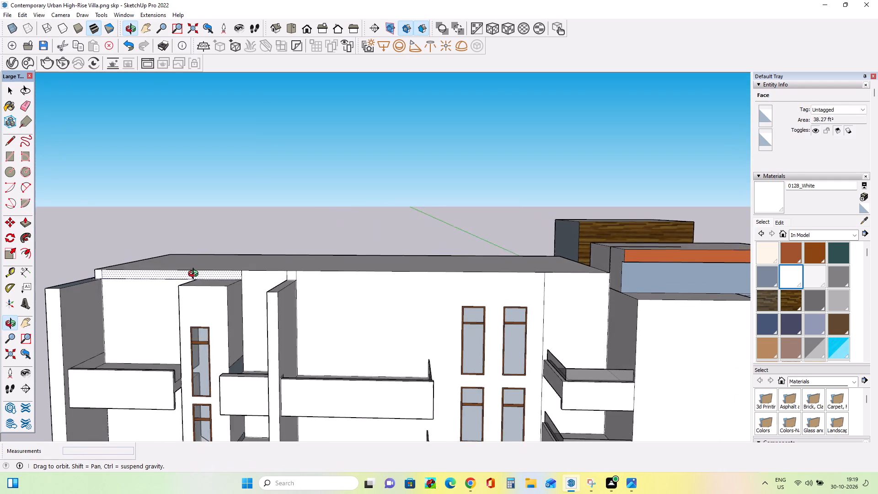
{"action": "middle_click_drag", "start_coordinate": [195, 275], "coordinate": [177, 280]}
{"action": "middle_click_drag", "start_coordinate": [291, 258], "coordinate": [287, 261]}
{"action": "scroll", "coordinate": [287, 262], "scroll_direction": "down", "scroll_amount": 3}
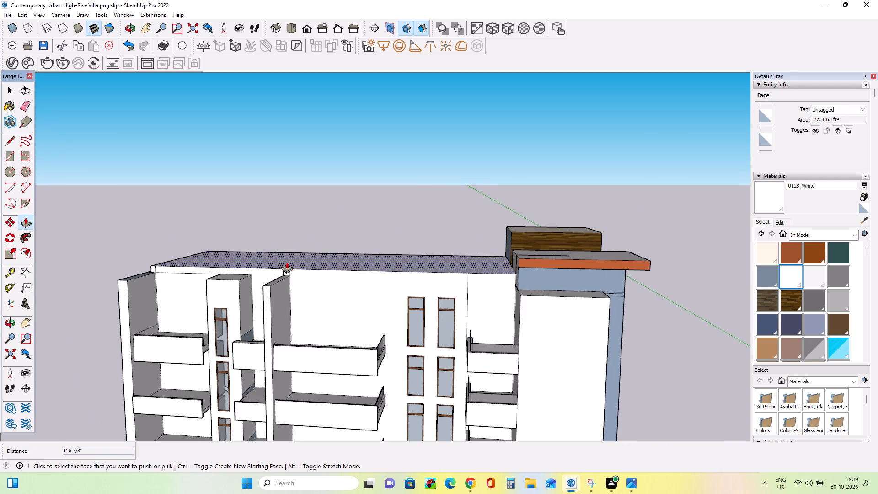
{"action": "scroll", "coordinate": [287, 262], "scroll_direction": "down", "scroll_amount": 17}
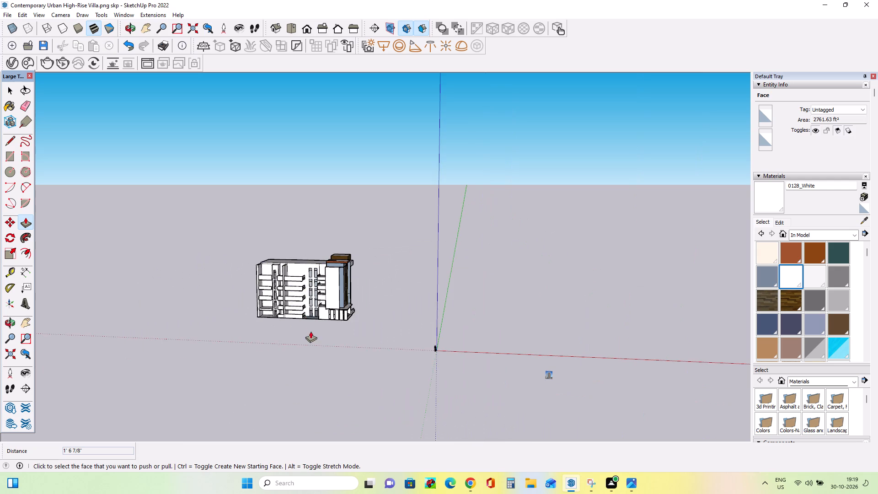
{"action": "scroll", "coordinate": [301, 300], "scroll_direction": "up", "scroll_amount": 5}
{"action": "scroll", "coordinate": [295, 301], "scroll_direction": "down", "scroll_amount": 1}
{"action": "scroll", "coordinate": [295, 301], "scroll_direction": "up", "scroll_amount": 11}
{"action": "scroll", "coordinate": [327, 314], "scroll_direction": "down", "scroll_amount": 3}
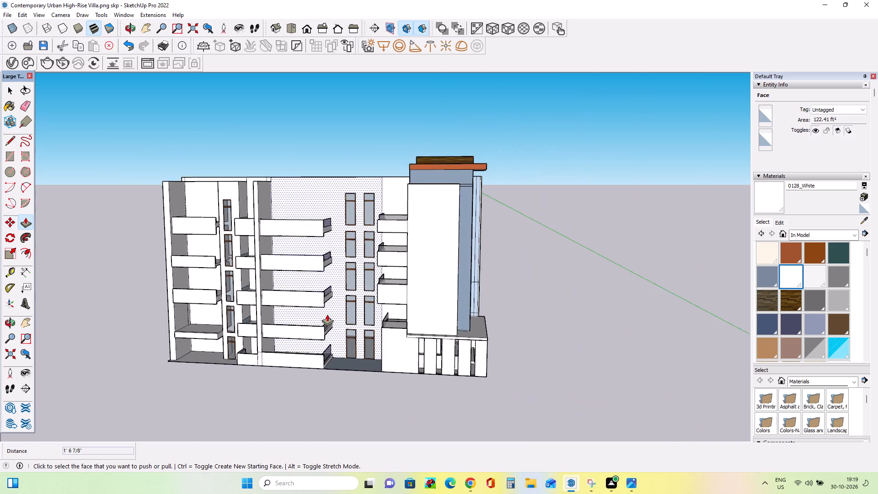
{"action": "scroll", "coordinate": [327, 314], "scroll_direction": "down", "scroll_amount": 3}
{"action": "scroll", "coordinate": [263, 258], "scroll_direction": "up", "scroll_amount": 4}
{"action": "middle_click_drag", "start_coordinate": [259, 259], "coordinate": [165, 303]}
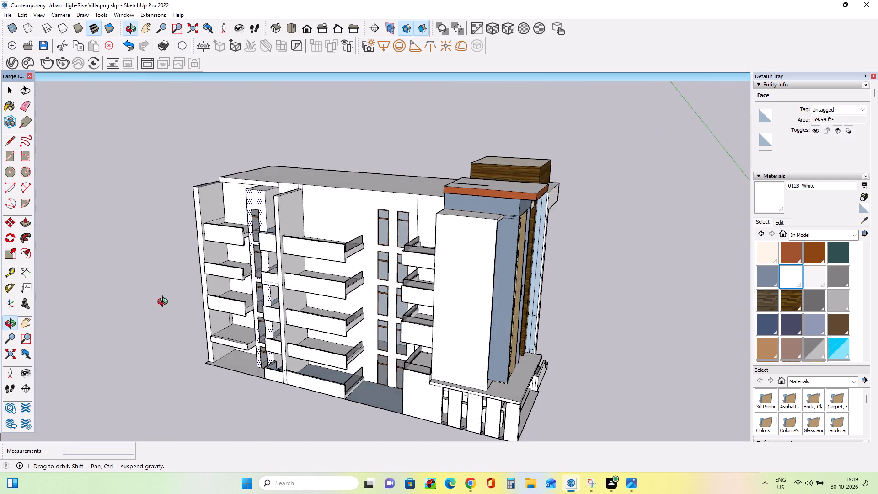
{"action": "middle_click_drag", "start_coordinate": [165, 303], "coordinate": [119, 312]}
{"action": "middle_click_drag", "start_coordinate": [279, 293], "coordinate": [379, 265]}
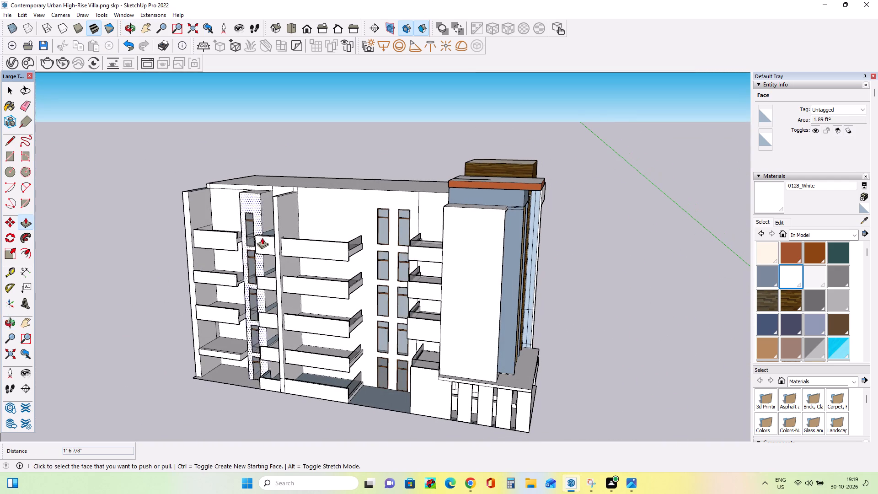
{"action": "middle_click_drag", "start_coordinate": [263, 237], "coordinate": [278, 263]}
{"action": "middle_click_drag", "start_coordinate": [326, 122], "coordinate": [333, 141]}
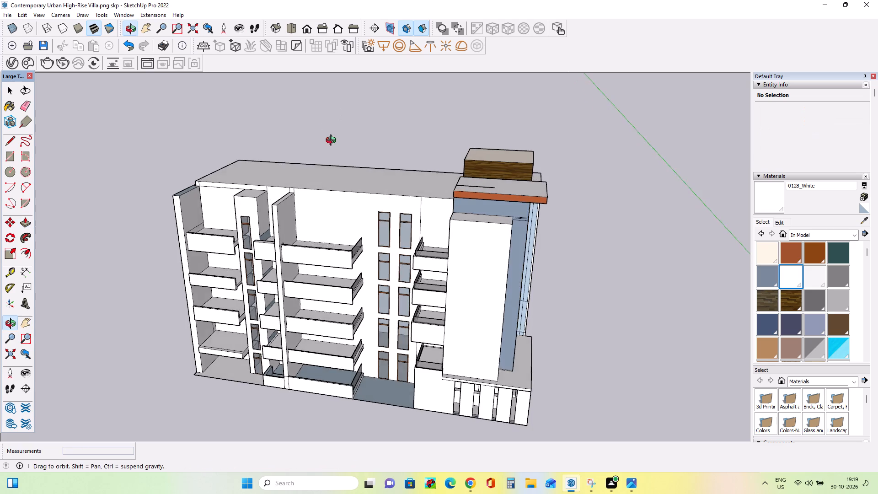
{"action": "middle_click_drag", "start_coordinate": [333, 141], "coordinate": [337, 161]}
{"action": "scroll", "coordinate": [253, 146], "scroll_direction": "up", "scroll_amount": 3}
{"action": "middle_click_drag", "start_coordinate": [249, 156], "coordinate": [285, 124]}
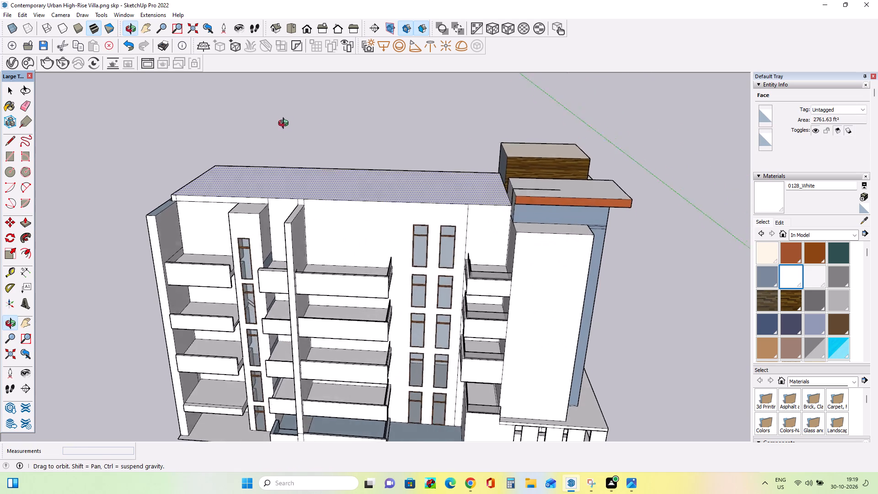
{"action": "middle_click_drag", "start_coordinate": [285, 124], "coordinate": [291, 121]}
{"action": "middle_click_drag", "start_coordinate": [291, 202], "coordinate": [301, 187]}
{"action": "scroll", "coordinate": [255, 204], "scroll_direction": "up", "scroll_amount": 3}
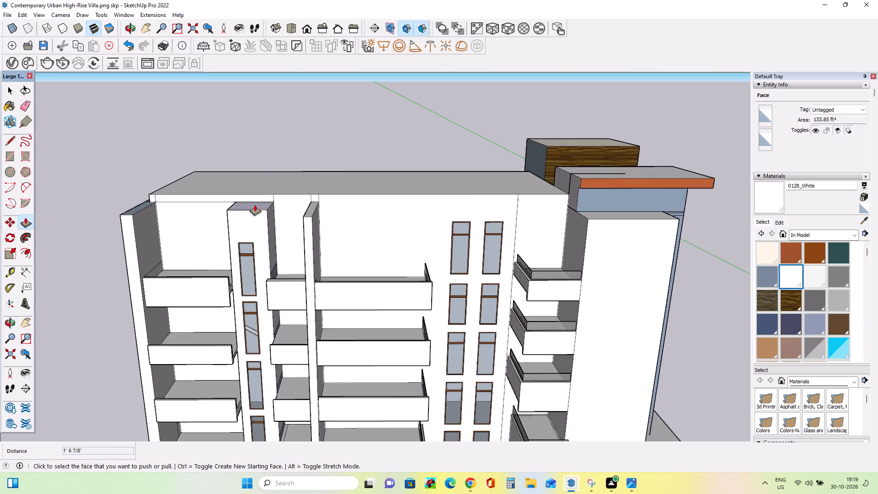
{"action": "scroll", "coordinate": [255, 204], "scroll_direction": "up", "scroll_amount": 3}
{"action": "scroll", "coordinate": [271, 198], "scroll_direction": "down", "scroll_amount": 3}
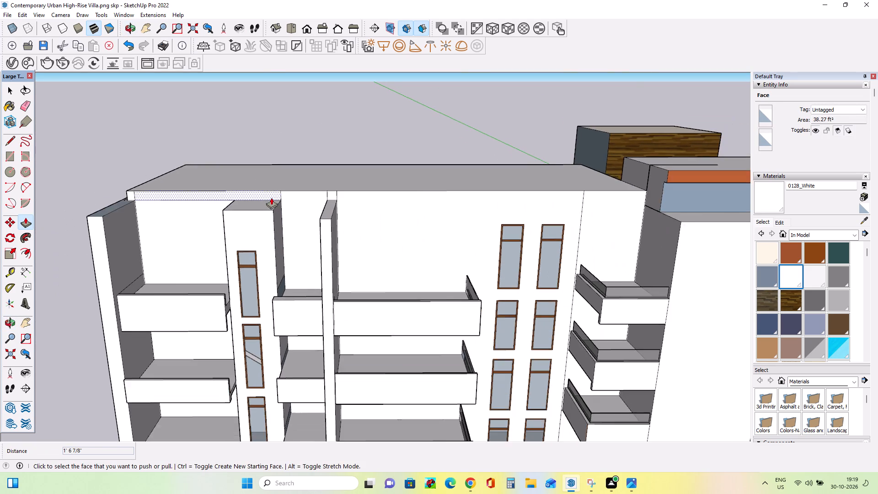
{"action": "scroll", "coordinate": [271, 198], "scroll_direction": "down", "scroll_amount": 4}
{"action": "middle_click_drag", "start_coordinate": [369, 193], "coordinate": [371, 209]}
{"action": "scroll", "coordinate": [278, 181], "scroll_direction": "up", "scroll_amount": 1}
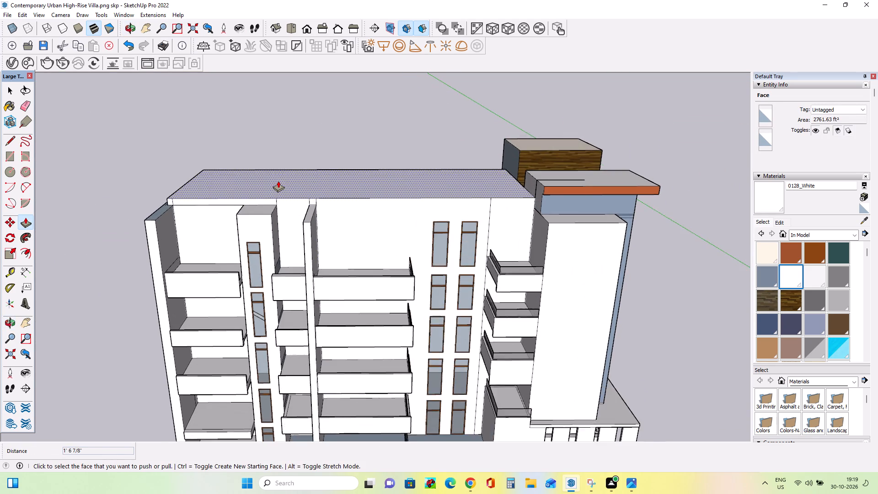
{"action": "scroll", "coordinate": [278, 181], "scroll_direction": "up", "scroll_amount": 1}
{"action": "middle_click_drag", "start_coordinate": [278, 181], "coordinate": [282, 173]}
{"action": "scroll", "coordinate": [253, 210], "scroll_direction": "down", "scroll_amount": 8}
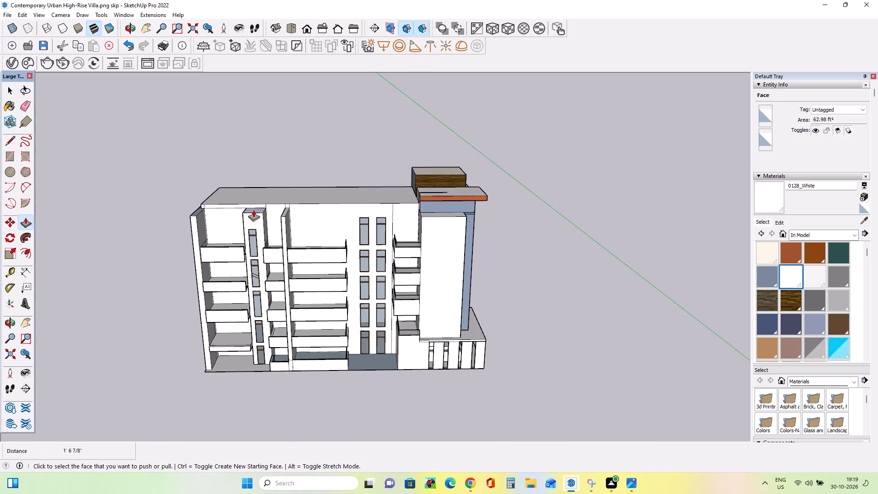
{"action": "middle_click", "coordinate": [253, 210]}
{"action": "scroll", "coordinate": [197, 208], "scroll_direction": "up", "scroll_amount": 7}
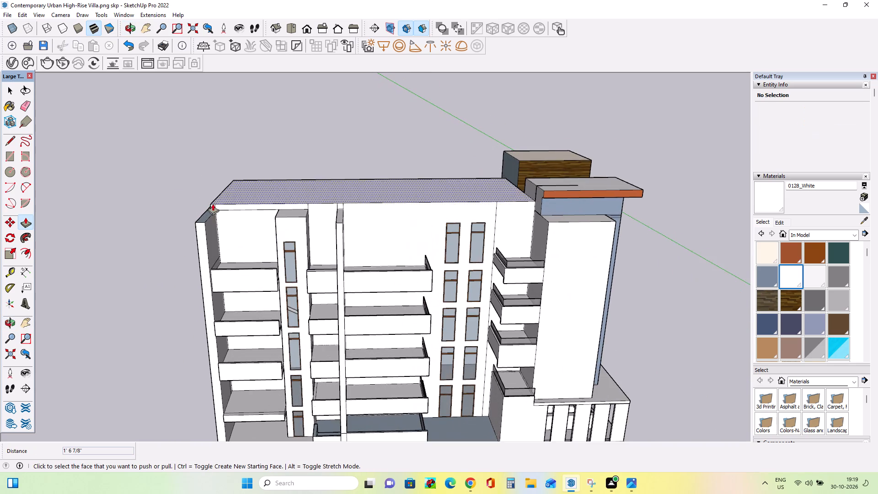
Extend the raised roof slab's end face about 1' 11/16" so it meets the end wall's outer face.
{"action": "middle_click_drag", "start_coordinate": [214, 205], "coordinate": [222, 233]}
{"action": "scroll", "coordinate": [211, 215], "scroll_direction": "up", "scroll_amount": 7}
{"action": "middle_click_drag", "start_coordinate": [217, 214], "coordinate": [358, 215]}
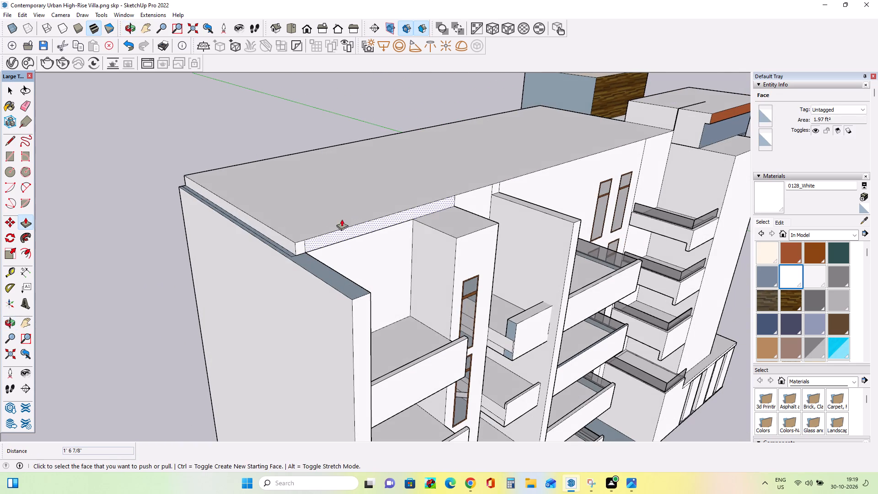
{"action": "left_click_drag", "start_coordinate": [288, 246], "coordinate": [284, 255]}
{"action": "middle_click_drag", "start_coordinate": [284, 256], "coordinate": [281, 258]}
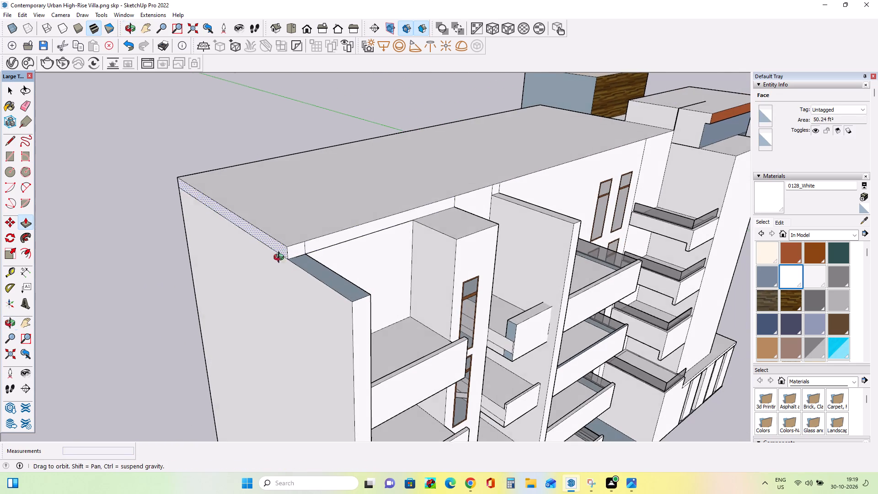
Push/Pull the roof slab's front edge strip above the top end balcony by about 7/8".
{"action": "middle_click_drag", "start_coordinate": [281, 258], "coordinate": [150, 248]}
{"action": "middle_click_drag", "start_coordinate": [237, 225], "coordinate": [260, 195]}
{"action": "middle_click_drag", "start_coordinate": [223, 242], "coordinate": [225, 226]}
{"action": "middle_click_drag", "start_coordinate": [315, 232], "coordinate": [299, 240]}
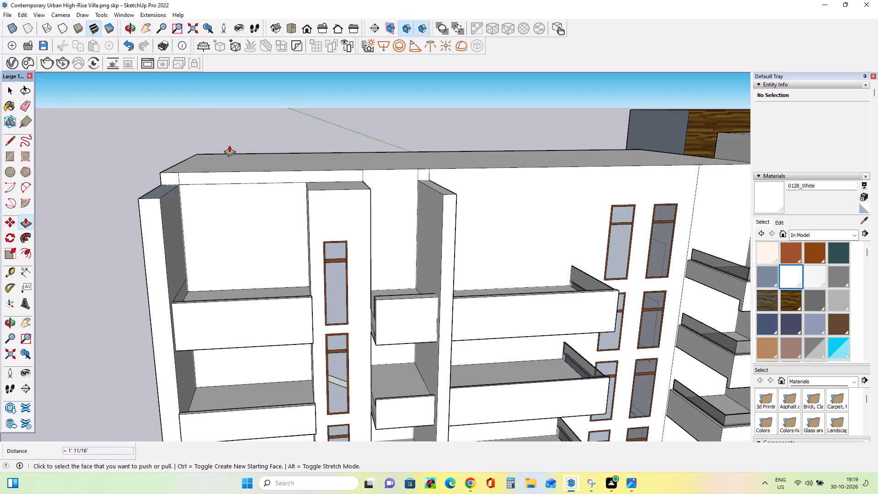
{"action": "middle_click_drag", "start_coordinate": [298, 240], "coordinate": [308, 254]}
{"action": "scroll", "coordinate": [310, 183], "scroll_direction": "up", "scroll_amount": 3}
{"action": "middle_click_drag", "start_coordinate": [355, 196], "coordinate": [252, 237]}
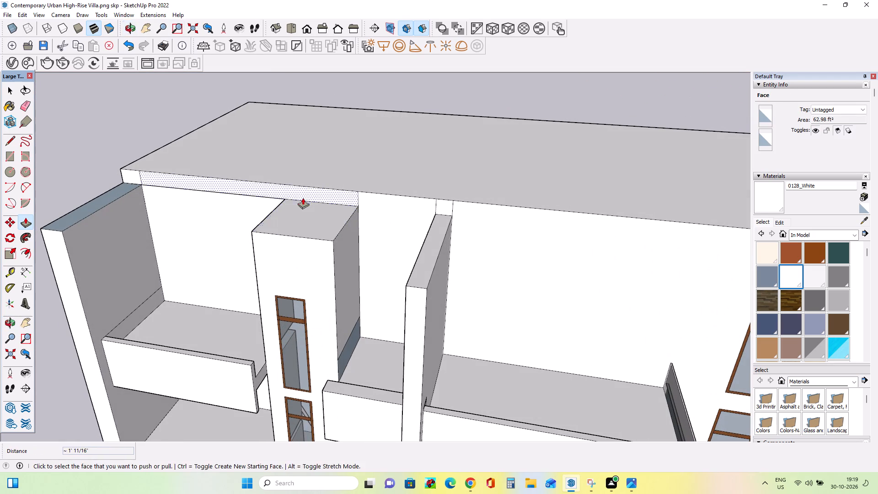
{"action": "left_click_drag", "start_coordinate": [308, 195], "coordinate": [291, 215]}
Examine the roof slab's front edge and its junctions with the end wall, window column and fin wall.
{"action": "middle_click_drag", "start_coordinate": [177, 204], "coordinate": [220, 161]}
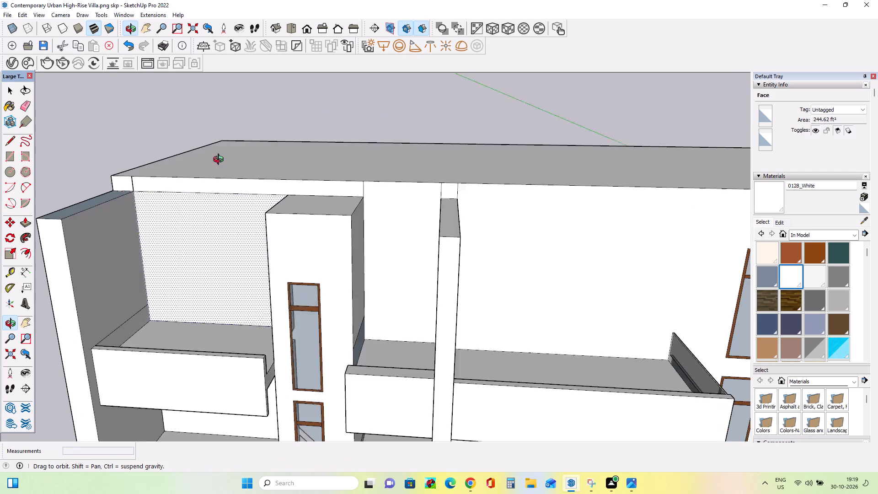
{"action": "middle_click_drag", "start_coordinate": [220, 161], "coordinate": [226, 159]}
{"action": "scroll", "coordinate": [226, 159], "scroll_direction": "down", "scroll_amount": 8}
{"action": "middle_click_drag", "start_coordinate": [346, 194], "coordinate": [293, 245]}
{"action": "middle_click_drag", "start_coordinate": [250, 242], "coordinate": [325, 134]}
{"action": "scroll", "coordinate": [325, 136], "scroll_direction": "down", "scroll_amount": 1}
{"action": "middle_click_drag", "start_coordinate": [310, 194], "coordinate": [311, 238]}
{"action": "scroll", "coordinate": [311, 238], "scroll_direction": "down", "scroll_amount": 3}
{"action": "scroll", "coordinate": [413, 147], "scroll_direction": "up", "scroll_amount": 4}
{"action": "middle_click_drag", "start_coordinate": [402, 152], "coordinate": [402, 200]}
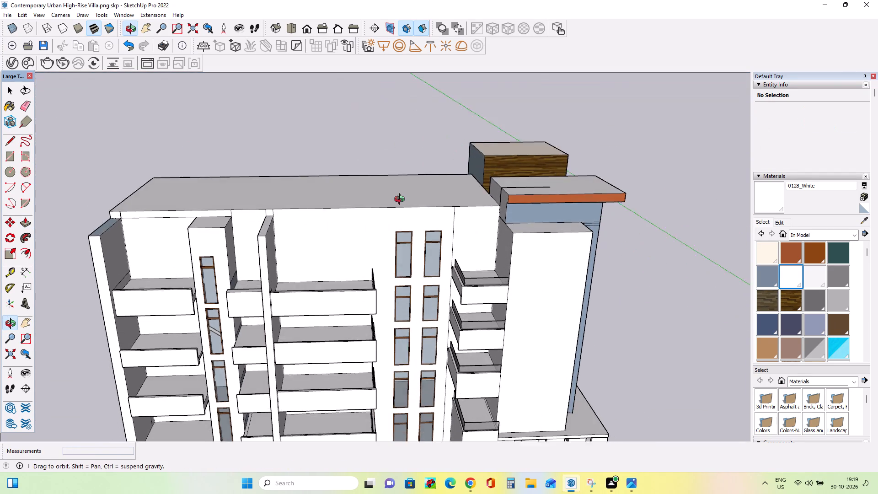
{"action": "middle_click_drag", "start_coordinate": [402, 200], "coordinate": [401, 207]}
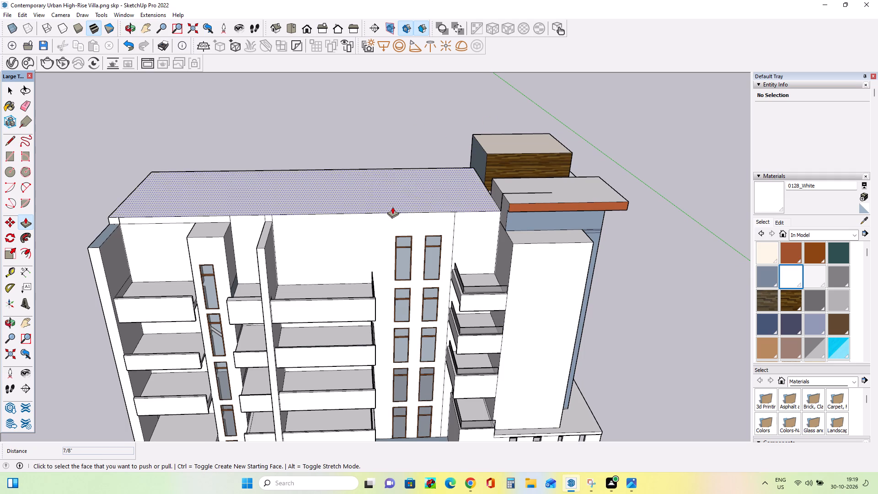
{"action": "middle_click_drag", "start_coordinate": [394, 209], "coordinate": [397, 231]}
{"action": "middle_click_drag", "start_coordinate": [102, 195], "coordinate": [107, 195]}
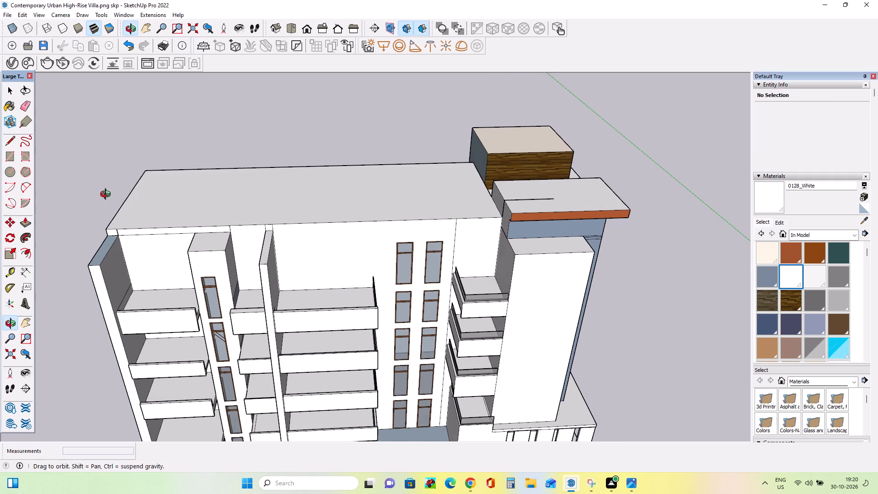
{"action": "middle_click_drag", "start_coordinate": [107, 195], "coordinate": [108, 196]}
{"action": "scroll", "coordinate": [99, 236], "scroll_direction": "up", "scroll_amount": 3}
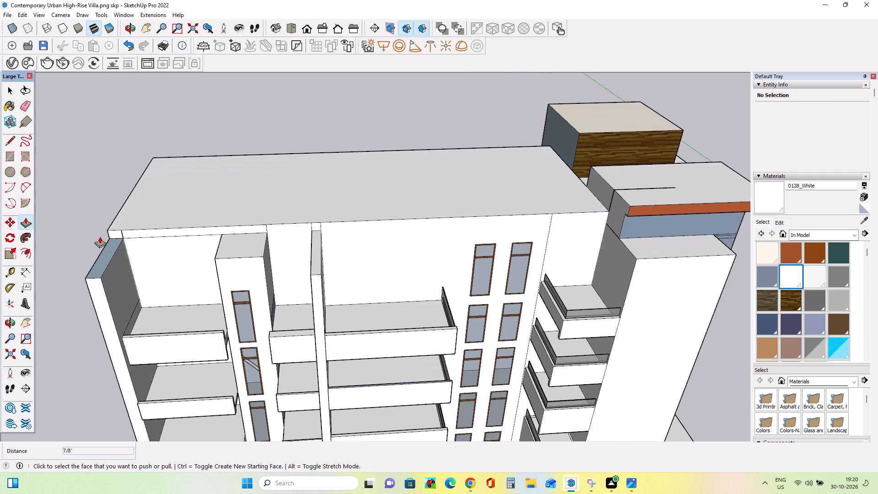
Examine the roof slab's junctions with the end wall, window column, fin wall and tower from several angles.
{"action": "middle_click_drag", "start_coordinate": [110, 237], "coordinate": [124, 209]}
{"action": "scroll", "coordinate": [197, 204], "scroll_direction": "down", "scroll_amount": 7}
{"action": "middle_click_drag", "start_coordinate": [295, 199], "coordinate": [303, 214]}
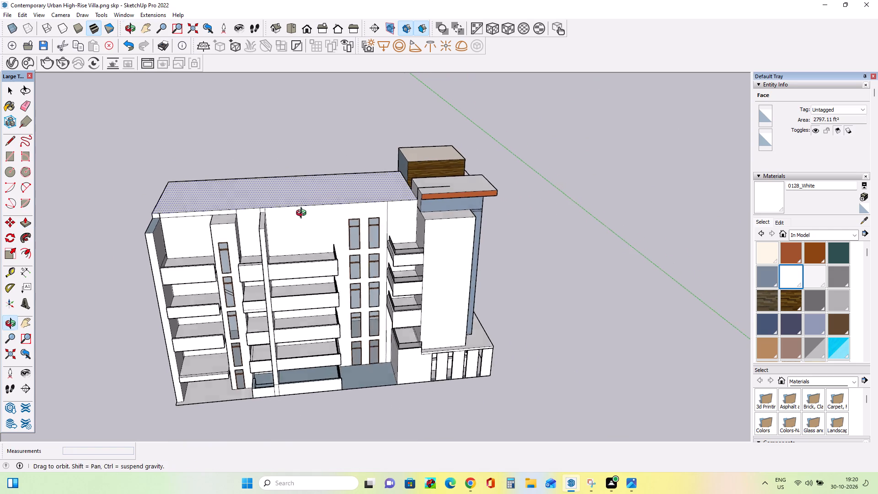
{"action": "middle_click_drag", "start_coordinate": [303, 214], "coordinate": [306, 229]}
{"action": "scroll", "coordinate": [195, 233], "scroll_direction": "up", "scroll_amount": 4}
{"action": "middle_click_drag", "start_coordinate": [197, 232], "coordinate": [208, 225]}
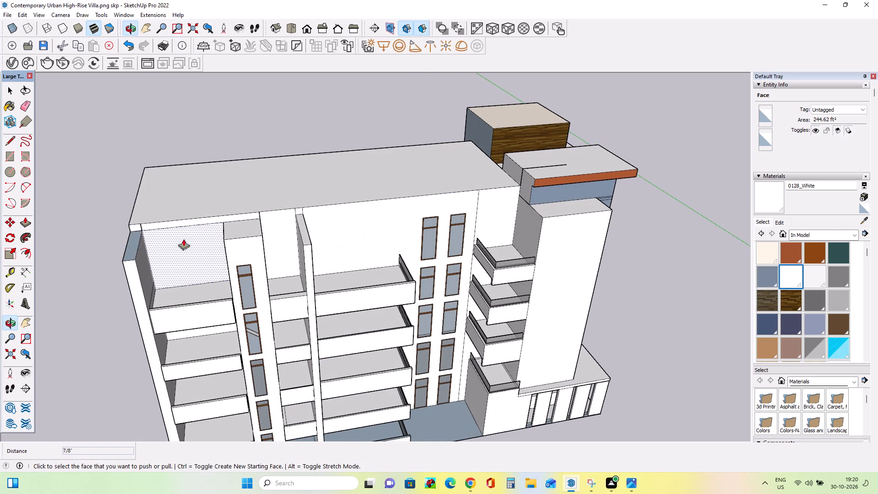
{"action": "middle_click_drag", "start_coordinate": [187, 239], "coordinate": [198, 239]}
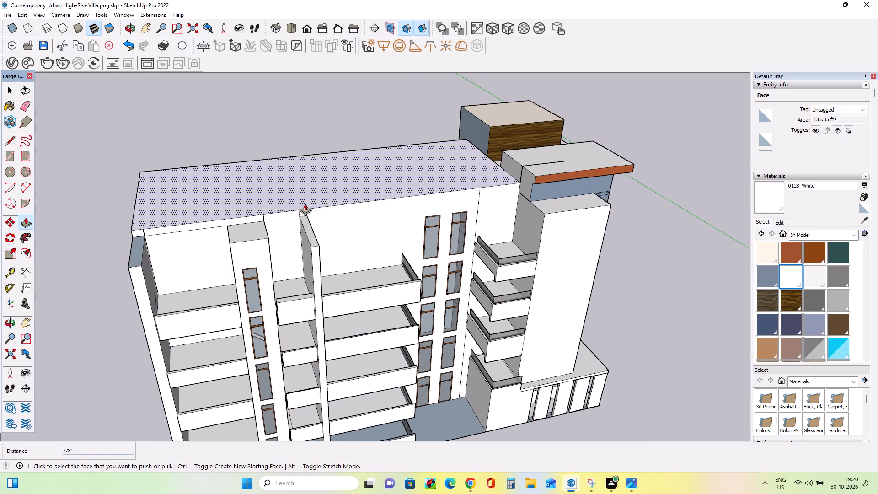
{"action": "middle_click_drag", "start_coordinate": [344, 209], "coordinate": [343, 118]}
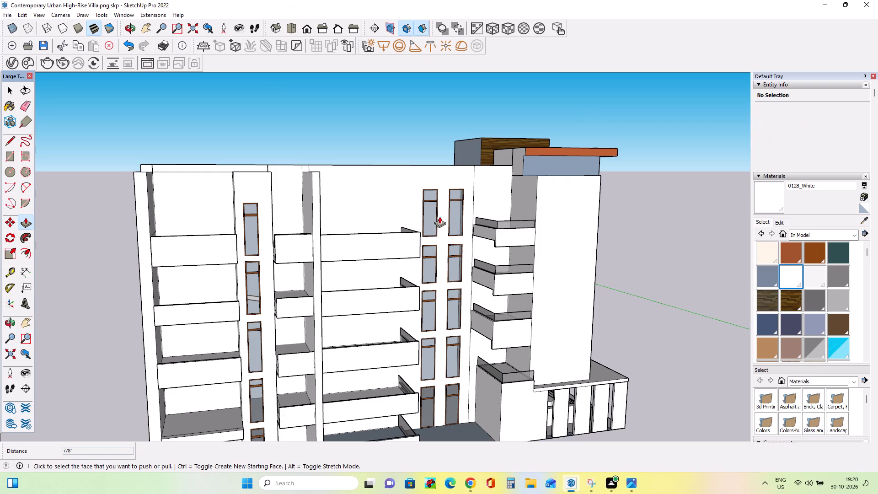
{"action": "middle_click_drag", "start_coordinate": [514, 253], "coordinate": [408, 266]}
{"action": "middle_click_drag", "start_coordinate": [471, 267], "coordinate": [498, 279]}
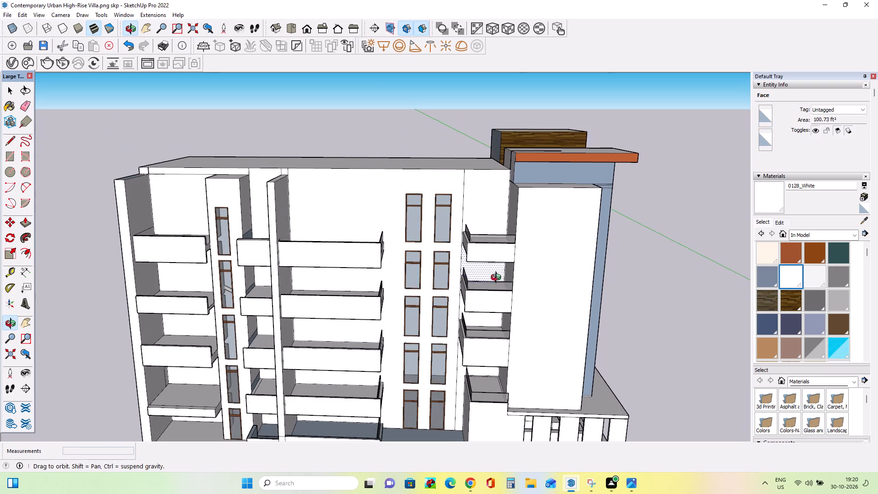
{"action": "middle_click_drag", "start_coordinate": [498, 279], "coordinate": [504, 285]}
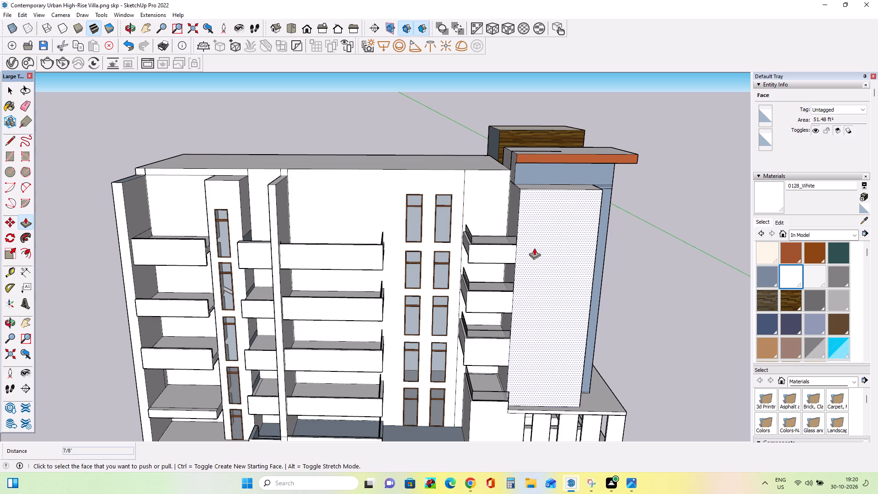
{"action": "middle_click_drag", "start_coordinate": [400, 200], "coordinate": [405, 209]}
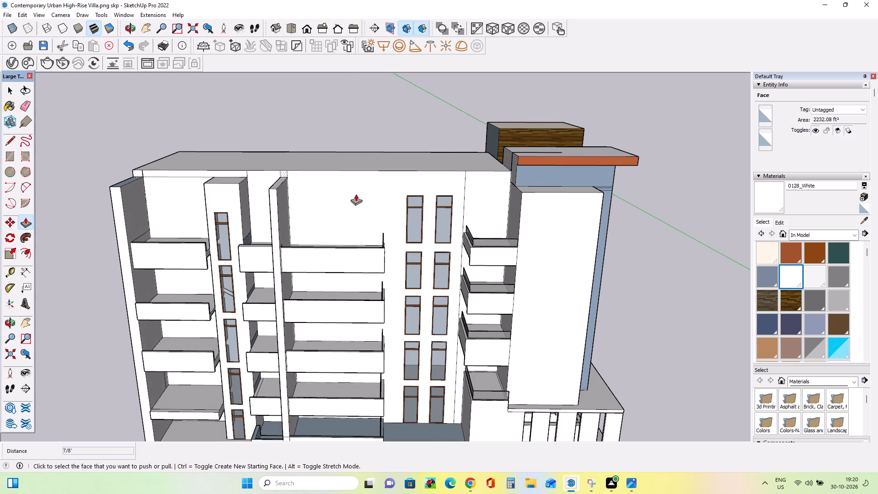
{"action": "middle_click_drag", "start_coordinate": [358, 193], "coordinate": [201, 177]}
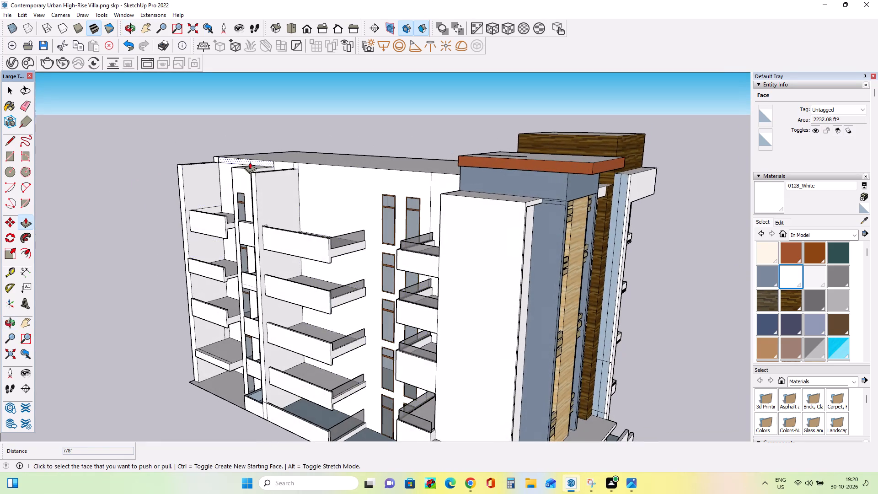
{"action": "middle_click_drag", "start_coordinate": [252, 161], "coordinate": [271, 182]}
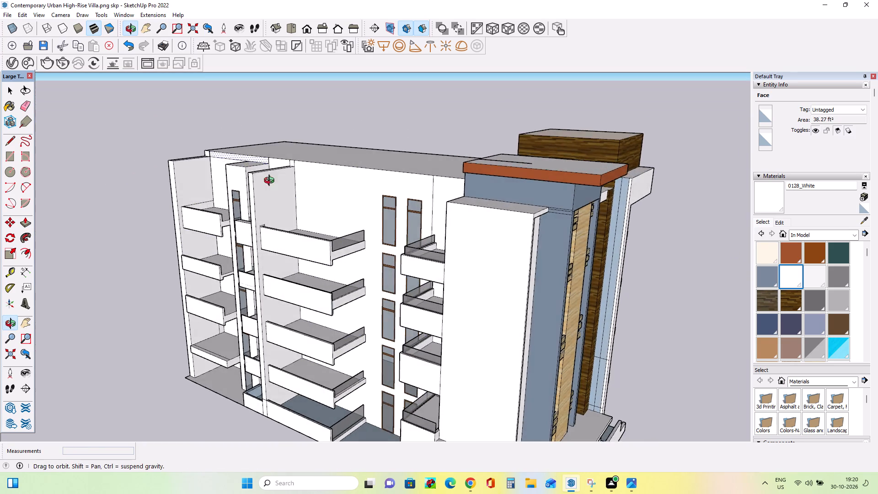
{"action": "middle_click_drag", "start_coordinate": [271, 182], "coordinate": [380, 215]}
{"action": "scroll", "coordinate": [380, 215], "scroll_direction": "down", "scroll_amount": 5}
{"action": "middle_click_drag", "start_coordinate": [321, 150], "coordinate": [334, 118]}
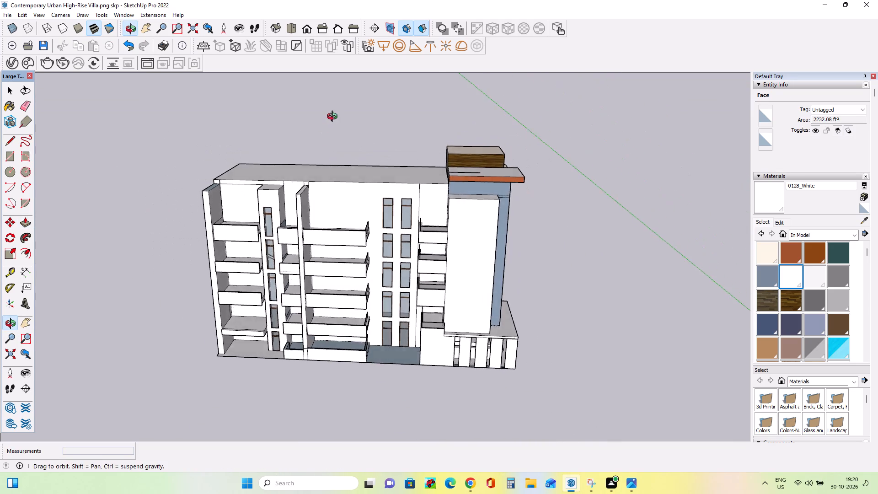
{"action": "middle_click_drag", "start_coordinate": [334, 118], "coordinate": [335, 117]}
{"action": "scroll", "coordinate": [256, 152], "scroll_direction": "up", "scroll_amount": 7}
{"action": "middle_click_drag", "start_coordinate": [323, 181], "coordinate": [253, 181]}
{"action": "scroll", "coordinate": [104, 190], "scroll_direction": "down", "scroll_amount": 8}
{"action": "middle_click_drag", "start_coordinate": [352, 226], "coordinate": [379, 242]}
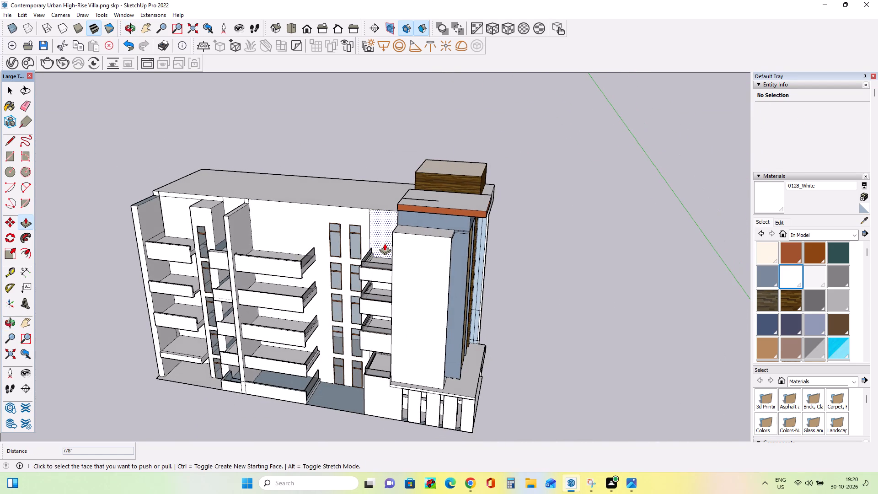
{"action": "middle_click_drag", "start_coordinate": [298, 227], "coordinate": [332, 199]}
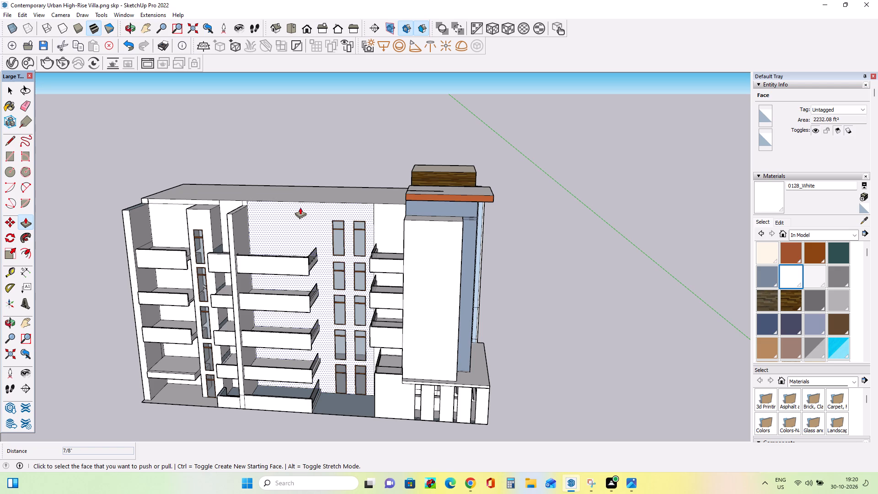
{"action": "middle_click_drag", "start_coordinate": [300, 207], "coordinate": [309, 207]}
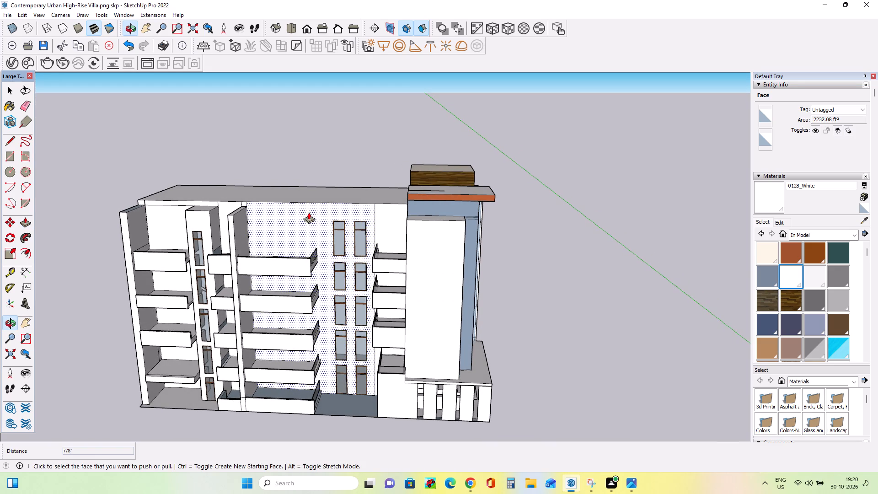
{"action": "middle_click_drag", "start_coordinate": [309, 213], "coordinate": [312, 204]}
{"action": "scroll", "coordinate": [250, 169], "scroll_direction": "up", "scroll_amount": 1}
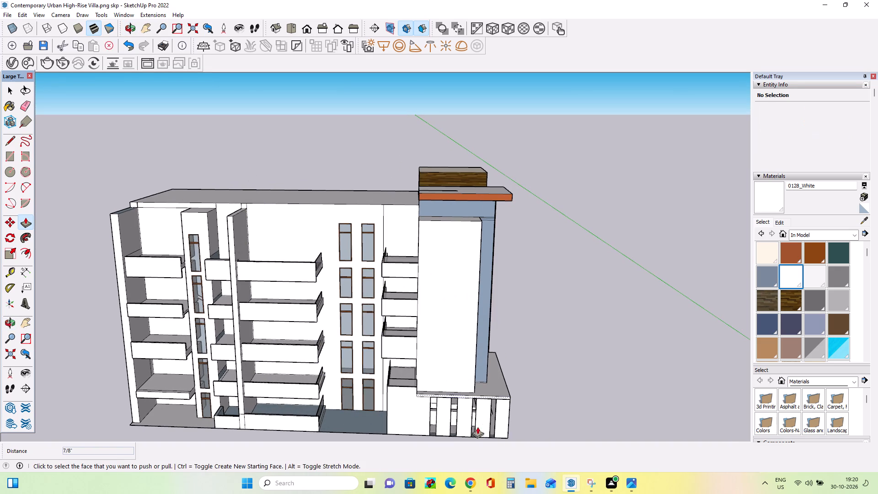
{"action": "scroll", "coordinate": [412, 345], "scroll_direction": "down", "scroll_amount": 2}
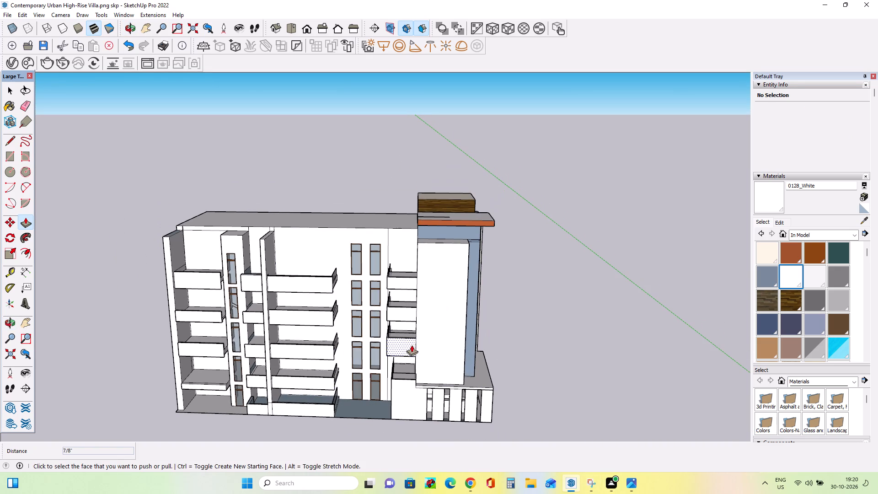
{"action": "middle_click", "coordinate": [370, 334]}
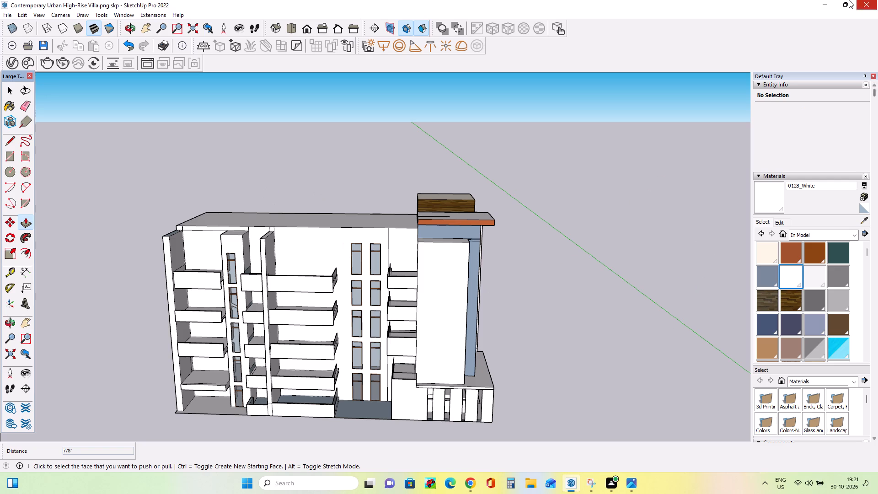
{"action": "middle_click", "coordinate": [434, 294]}
Raise the main block's roof slab by about 4' 3 1/4" to the level of the tower canopy's top.
{"action": "scroll", "coordinate": [275, 239], "scroll_direction": "up", "scroll_amount": 1}
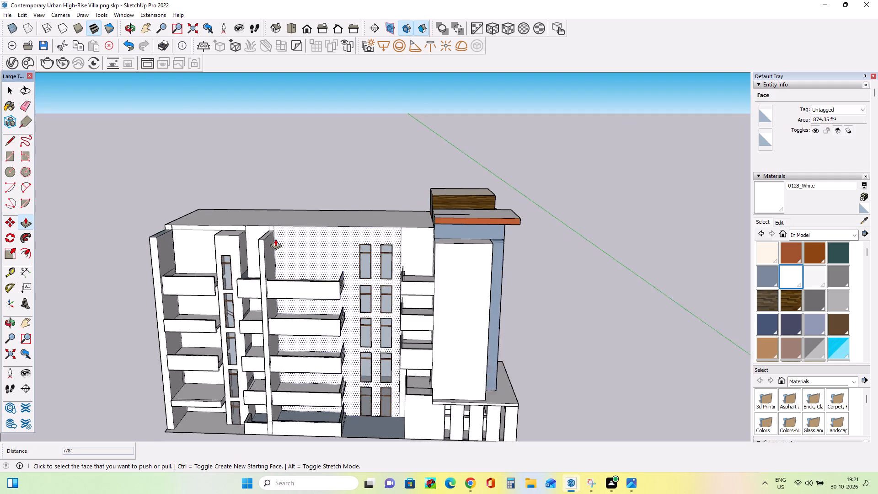
{"action": "scroll", "coordinate": [275, 239], "scroll_direction": "up", "scroll_amount": 1}
{"action": "middle_click_drag", "start_coordinate": [282, 238], "coordinate": [366, 231]}
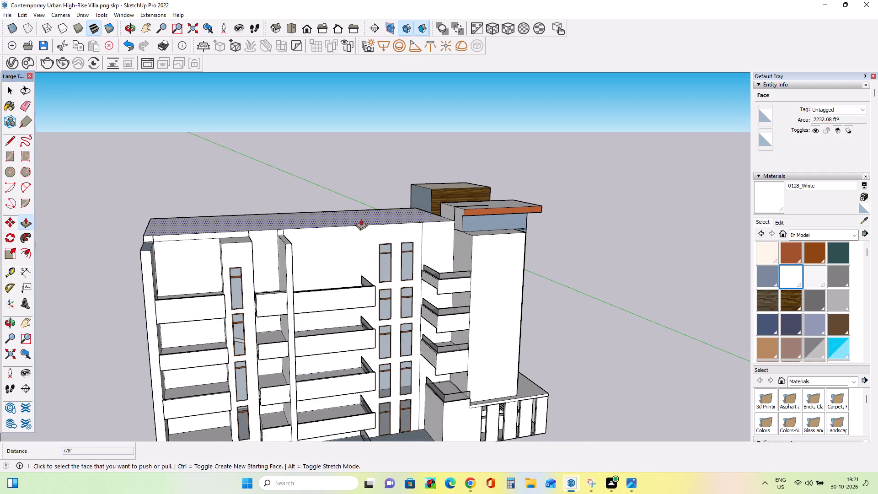
{"action": "scroll", "coordinate": [366, 207], "scroll_direction": "up", "scroll_amount": 2}
{"action": "left_click_drag", "start_coordinate": [419, 218], "coordinate": [477, 202]}
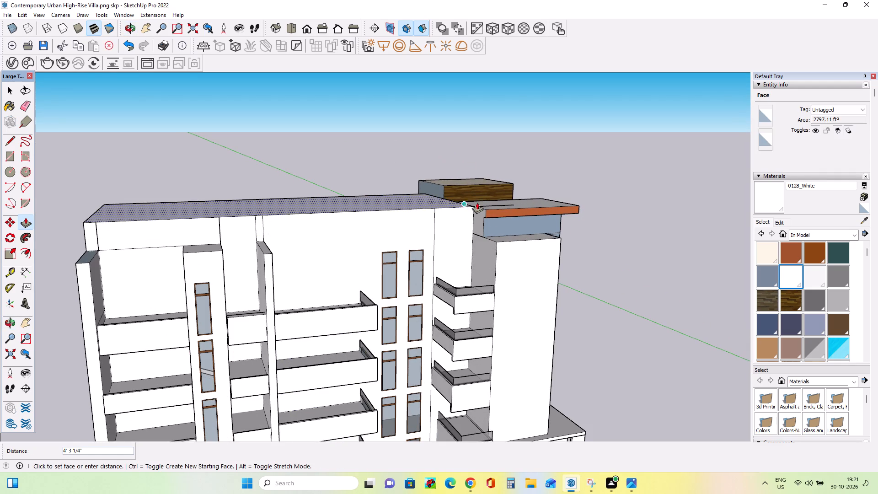
{"action": "left_click_drag", "start_coordinate": [477, 202], "coordinate": [478, 202]}
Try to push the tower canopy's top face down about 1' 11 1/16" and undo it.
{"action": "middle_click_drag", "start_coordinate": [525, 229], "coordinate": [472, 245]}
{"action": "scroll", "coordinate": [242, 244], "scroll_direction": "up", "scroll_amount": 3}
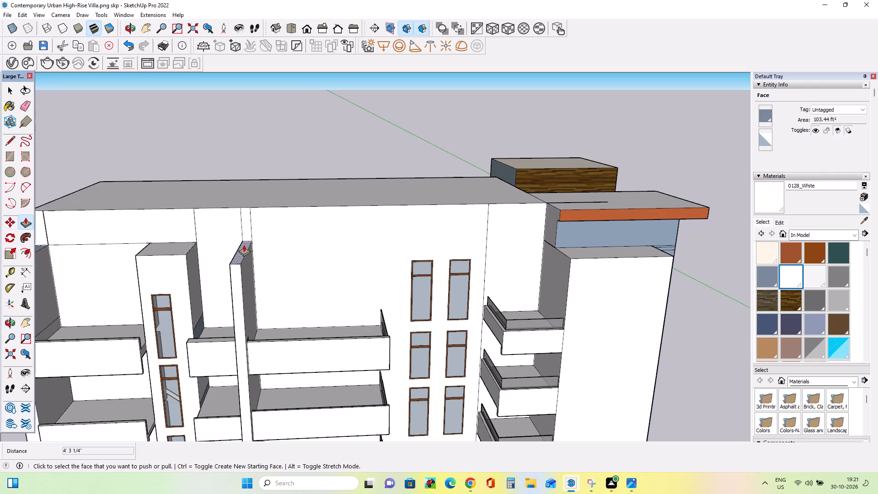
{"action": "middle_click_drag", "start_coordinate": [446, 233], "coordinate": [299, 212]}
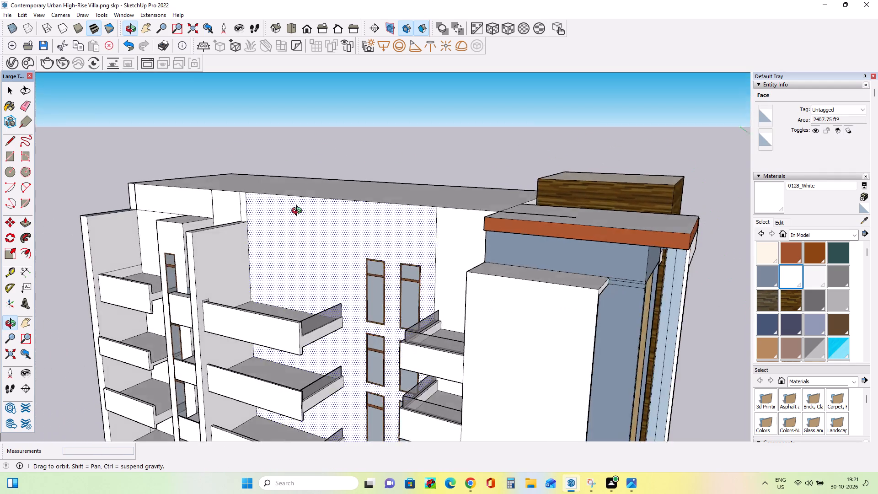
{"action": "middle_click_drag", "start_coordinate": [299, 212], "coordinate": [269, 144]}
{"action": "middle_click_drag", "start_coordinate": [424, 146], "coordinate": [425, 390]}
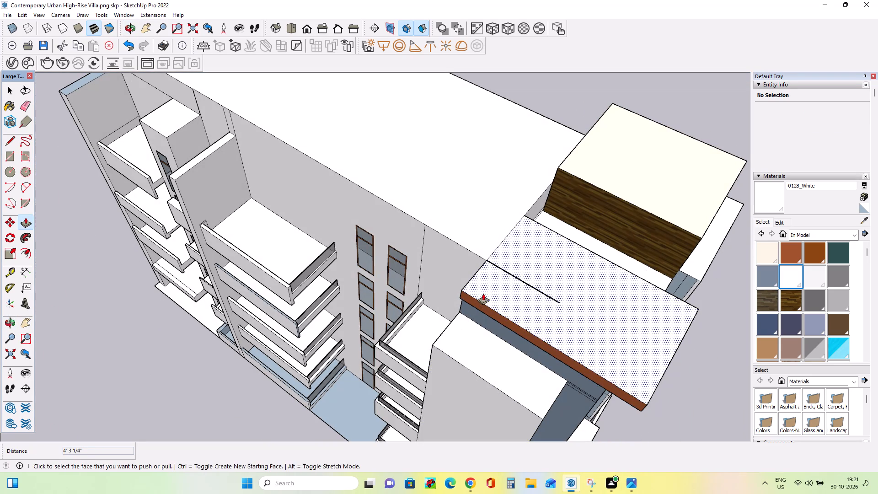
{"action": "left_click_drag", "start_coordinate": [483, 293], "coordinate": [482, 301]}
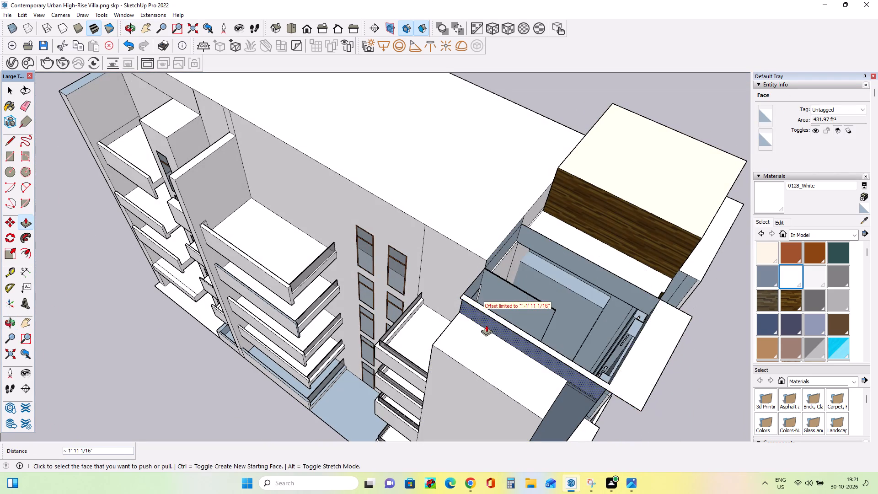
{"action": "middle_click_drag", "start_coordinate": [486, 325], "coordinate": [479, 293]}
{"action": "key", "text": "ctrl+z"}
Push the tower canopy's orange fascia above the wood-panel side inward about 3' 5 1/4", plus a further adjustment of about 3 3/8".
{"action": "middle_click_drag", "start_coordinate": [448, 331], "coordinate": [449, 271]}
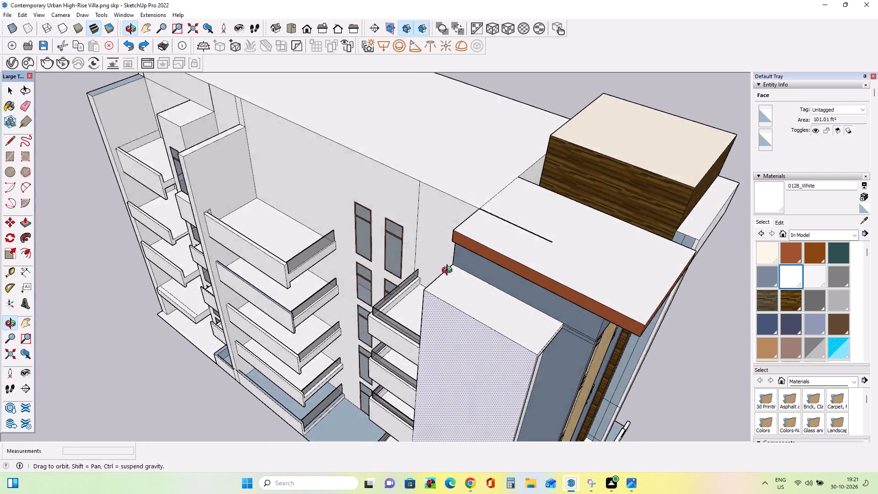
{"action": "middle_click_drag", "start_coordinate": [449, 271], "coordinate": [455, 179]}
{"action": "scroll", "coordinate": [445, 226], "scroll_direction": "down", "scroll_amount": 4}
{"action": "middle_click_drag", "start_coordinate": [580, 209], "coordinate": [530, 155]}
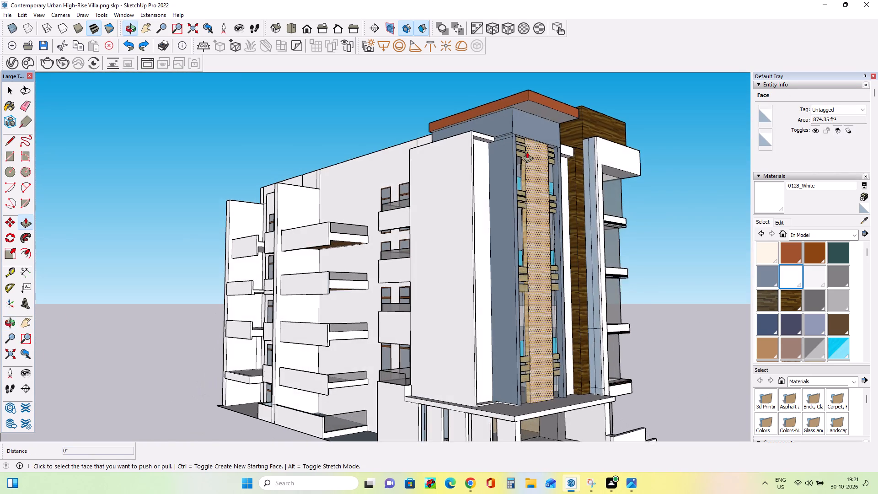
{"action": "scroll", "coordinate": [527, 151], "scroll_direction": "up", "scroll_amount": 3}
{"action": "middle_click_drag", "start_coordinate": [544, 87], "coordinate": [506, 152]}
{"action": "left_click_drag", "start_coordinate": [509, 145], "coordinate": [490, 149]}
{"action": "middle_click_drag", "start_coordinate": [492, 162], "coordinate": [559, 91]}
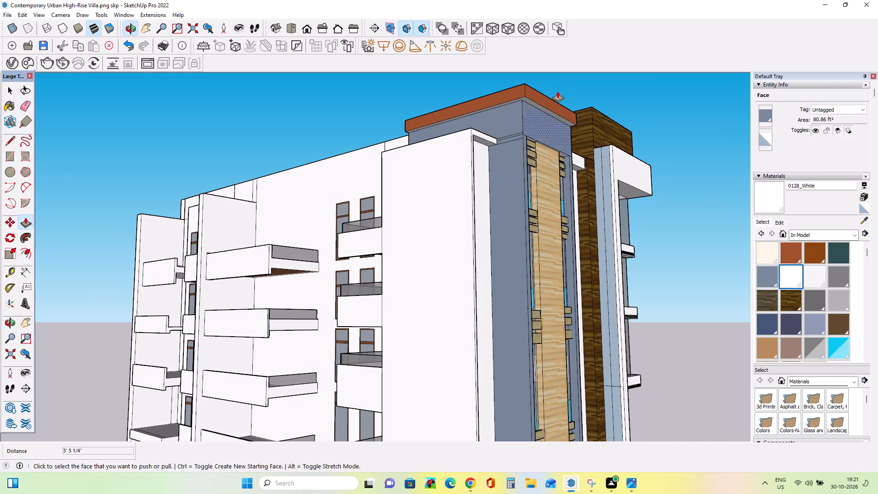
{"action": "left_click", "coordinate": [542, 95]}
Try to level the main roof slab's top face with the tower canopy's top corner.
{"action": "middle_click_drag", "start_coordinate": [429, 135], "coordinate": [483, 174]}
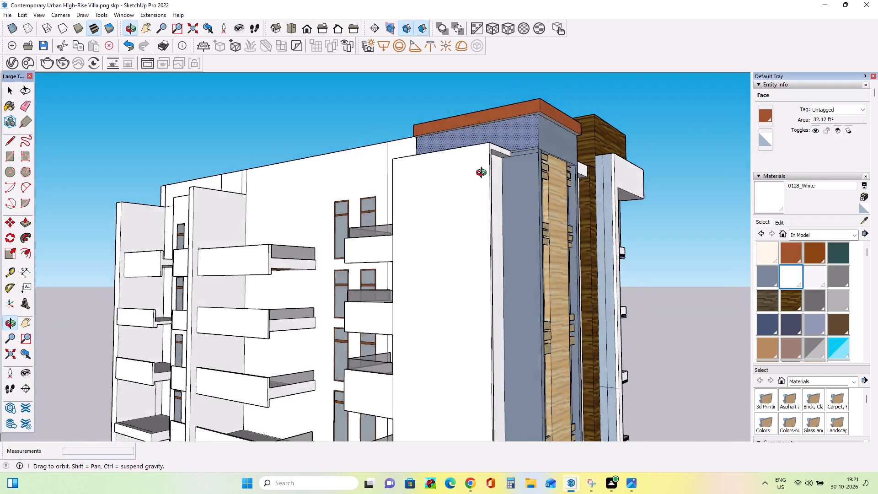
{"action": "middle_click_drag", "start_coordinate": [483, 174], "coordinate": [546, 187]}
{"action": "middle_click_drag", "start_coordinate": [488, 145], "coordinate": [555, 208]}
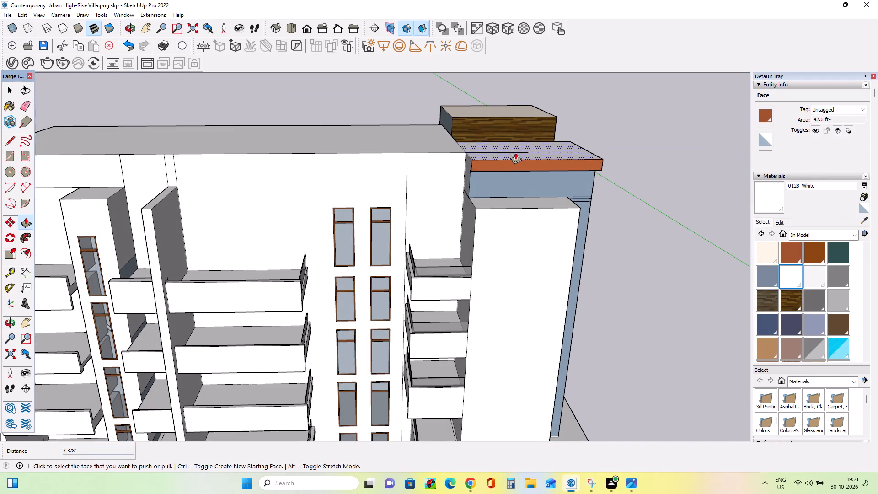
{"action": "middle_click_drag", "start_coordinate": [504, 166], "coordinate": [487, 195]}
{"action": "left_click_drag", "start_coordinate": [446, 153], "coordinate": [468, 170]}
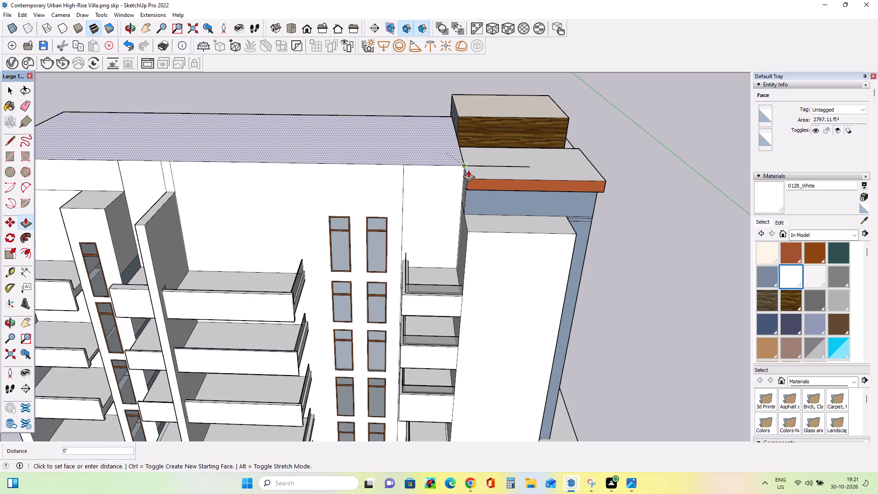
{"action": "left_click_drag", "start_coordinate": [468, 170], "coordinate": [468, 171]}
Examine the heightened main block roof against the tower and end wall across the whole front facade.
{"action": "middle_click_drag", "start_coordinate": [428, 177], "coordinate": [471, 162]}
{"action": "scroll", "coordinate": [470, 162], "scroll_direction": "down", "scroll_amount": 7}
{"action": "middle_click_drag", "start_coordinate": [392, 164], "coordinate": [391, 150]}
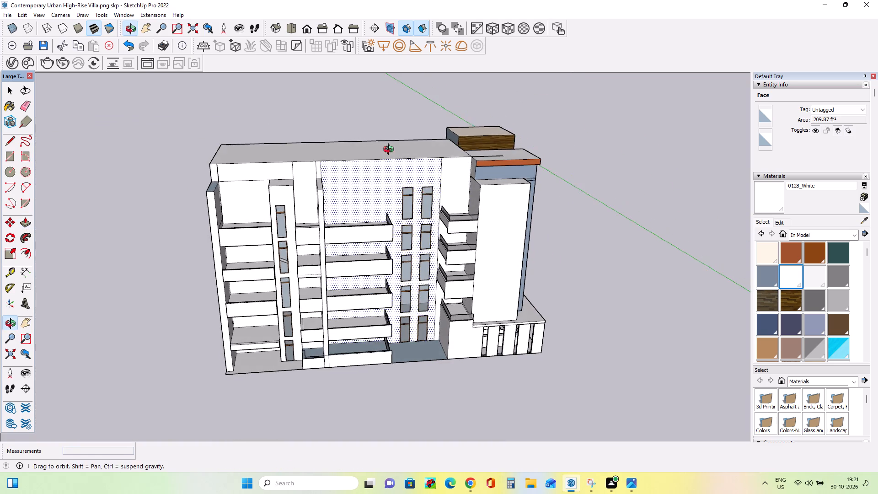
{"action": "middle_click_drag", "start_coordinate": [391, 150], "coordinate": [391, 150]}
{"action": "middle_click_drag", "start_coordinate": [319, 86], "coordinate": [319, 93]}
{"action": "middle_click_drag", "start_coordinate": [298, 116], "coordinate": [301, 122]}
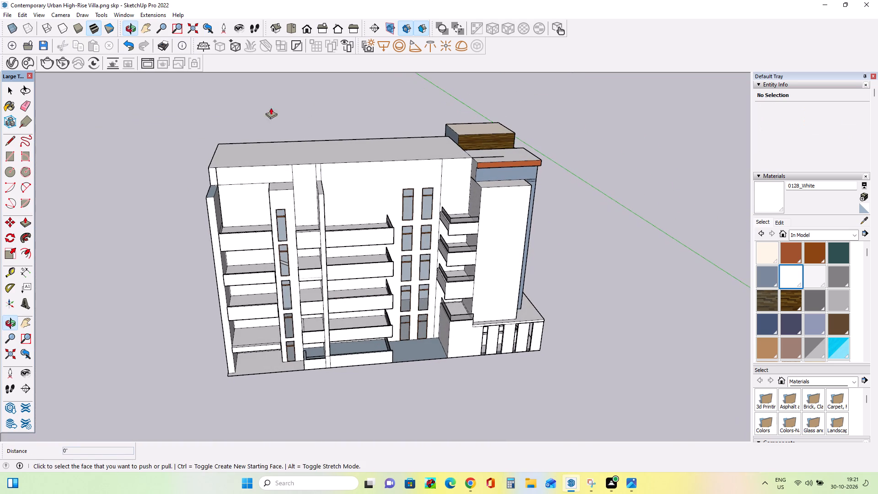
{"action": "middle_click_drag", "start_coordinate": [256, 91], "coordinate": [266, 98]}
Draw a rectangle about 87' 6 1/4" by 1' 7 1/16" along the top edge of the main block's front facade.
{"action": "left_click", "coordinate": [10, 157]}
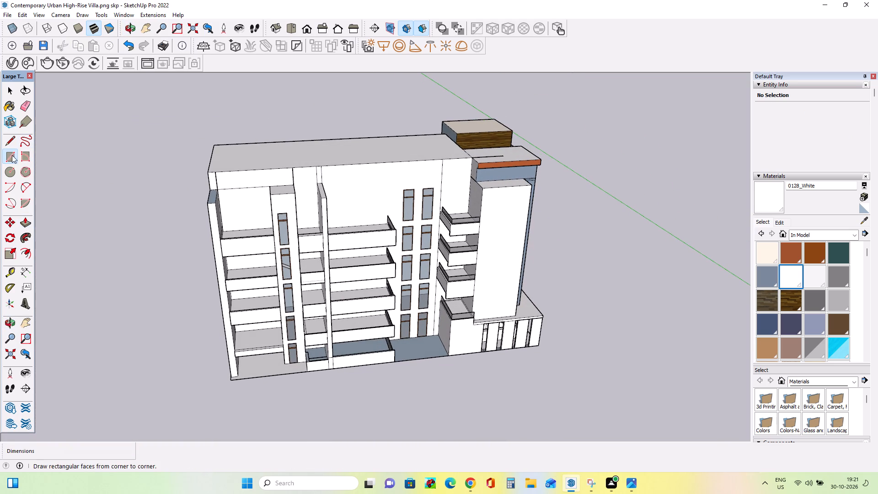
{"action": "middle_click_drag", "start_coordinate": [454, 281], "coordinate": [459, 282]}
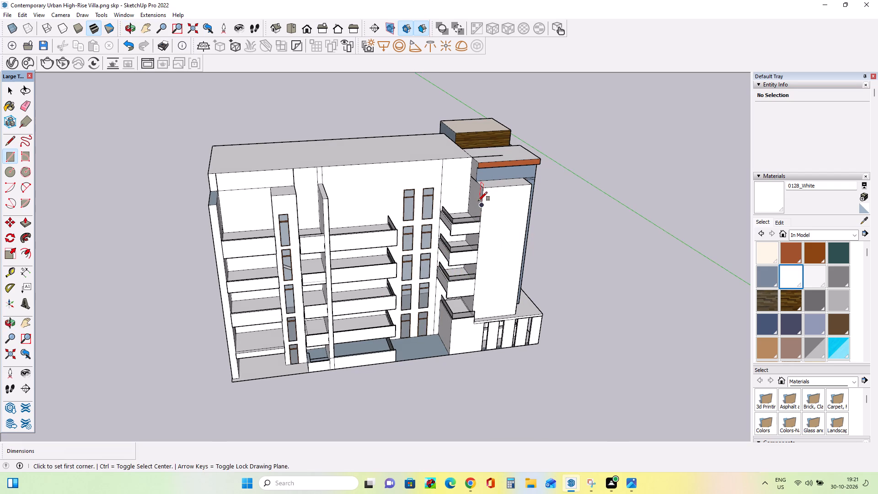
{"action": "scroll", "coordinate": [482, 196], "scroll_direction": "up", "scroll_amount": 3}
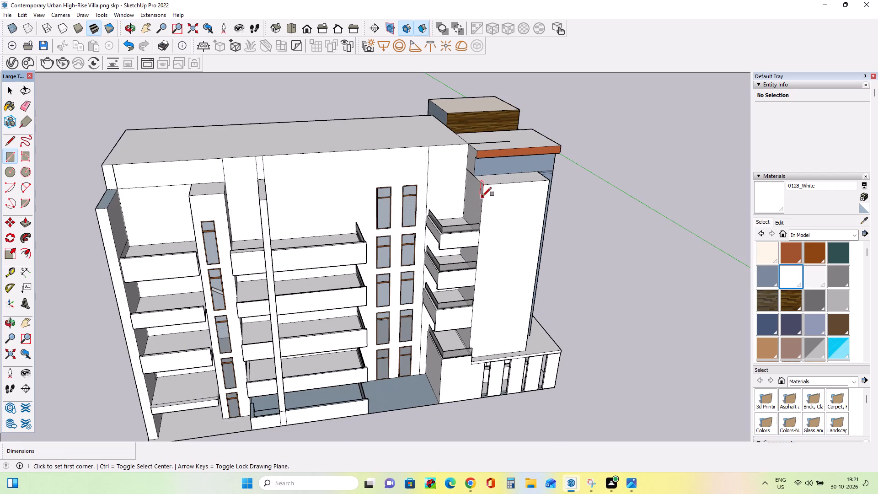
{"action": "middle_click_drag", "start_coordinate": [482, 192], "coordinate": [489, 172]}
{"action": "middle_click_drag", "start_coordinate": [479, 177], "coordinate": [477, 177]}
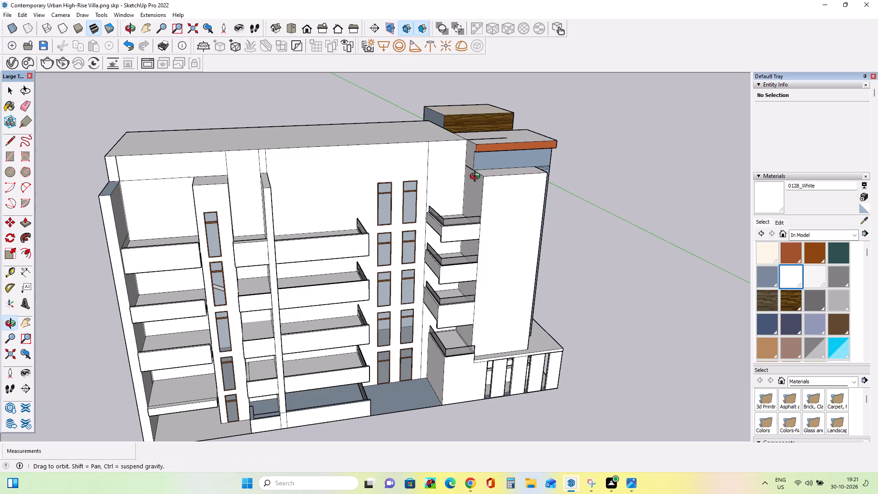
{"action": "middle_click_drag", "start_coordinate": [477, 177], "coordinate": [455, 187]}
{"action": "scroll", "coordinate": [479, 178], "scroll_direction": "up", "scroll_amount": 3}
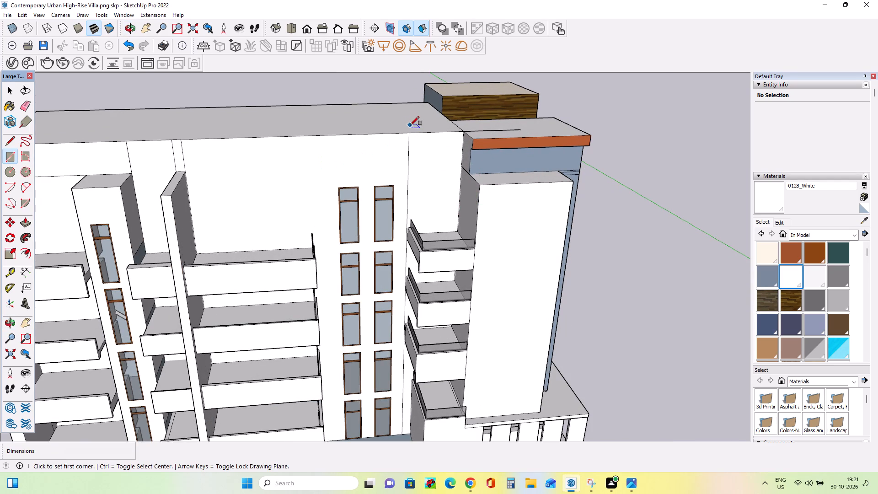
{"action": "scroll", "coordinate": [565, 152], "scroll_direction": "down", "scroll_amount": 3}
{"action": "middle_click_drag", "start_coordinate": [503, 166], "coordinate": [508, 154]}
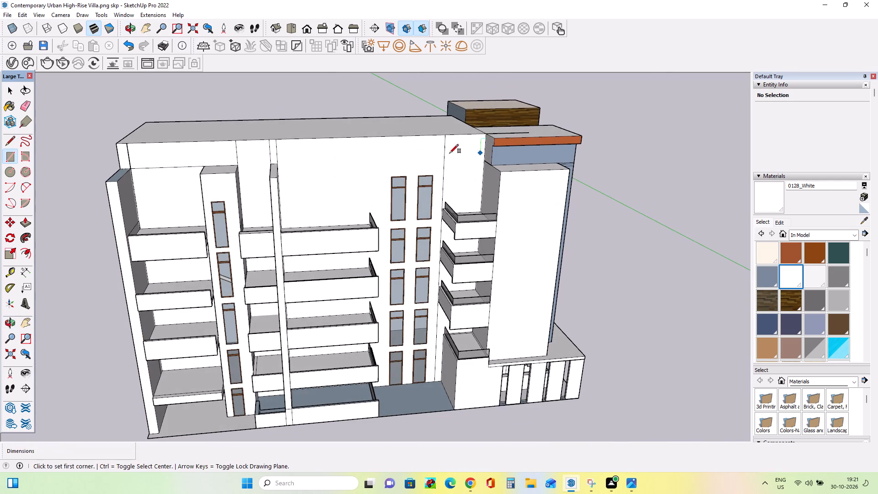
{"action": "scroll", "coordinate": [440, 153], "scroll_direction": "up", "scroll_amount": 1}
{"action": "scroll", "coordinate": [532, 146], "scroll_direction": "up", "scroll_amount": 1}
{"action": "middle_click_drag", "start_coordinate": [532, 146], "coordinate": [542, 157]}
{"action": "scroll", "coordinate": [545, 157], "scroll_direction": "down", "scroll_amount": 1}
{"action": "middle_click_drag", "start_coordinate": [511, 156], "coordinate": [521, 139]}
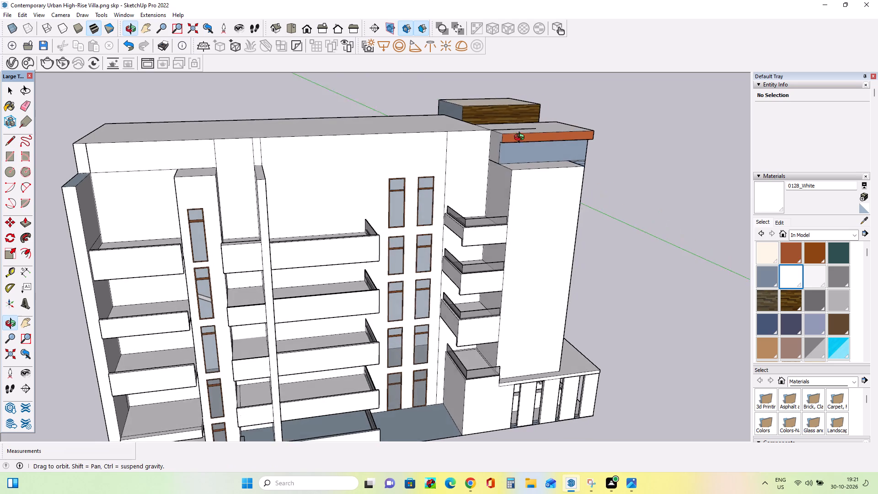
{"action": "middle_click_drag", "start_coordinate": [521, 139], "coordinate": [537, 140]}
{"action": "middle_click_drag", "start_coordinate": [540, 155], "coordinate": [536, 166]}
{"action": "scroll", "coordinate": [546, 159], "scroll_direction": "down", "scroll_amount": 2}
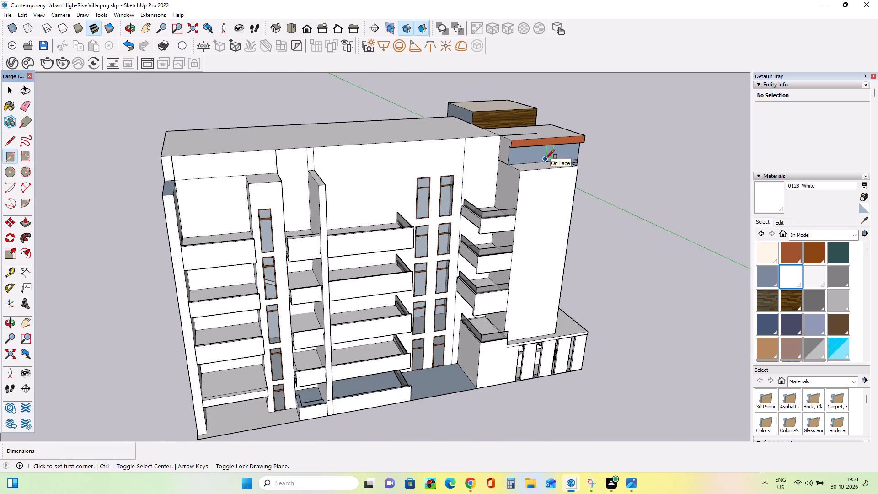
{"action": "middle_click_drag", "start_coordinate": [543, 159], "coordinate": [529, 159]}
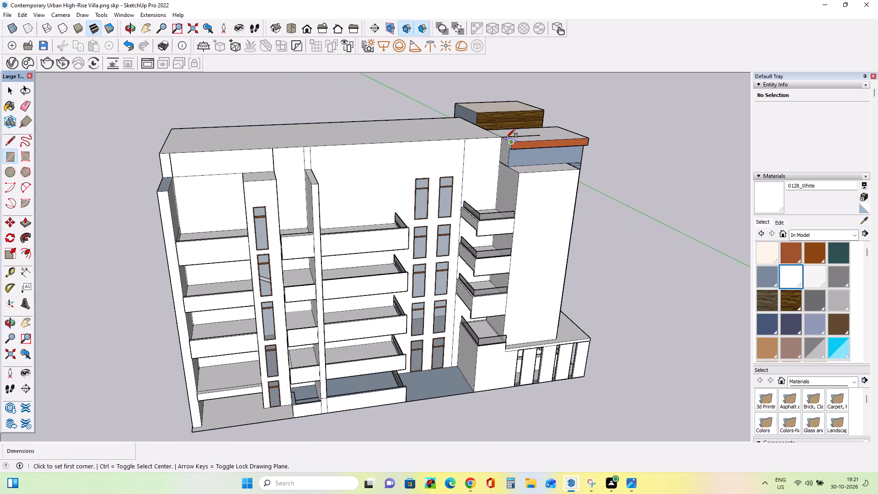
{"action": "left_click", "coordinate": [504, 139]}
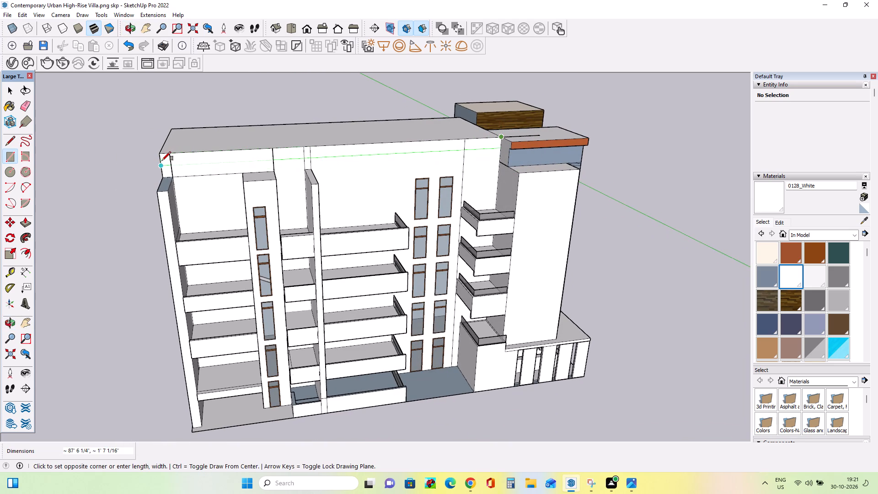
{"action": "left_click", "coordinate": [162, 160]}
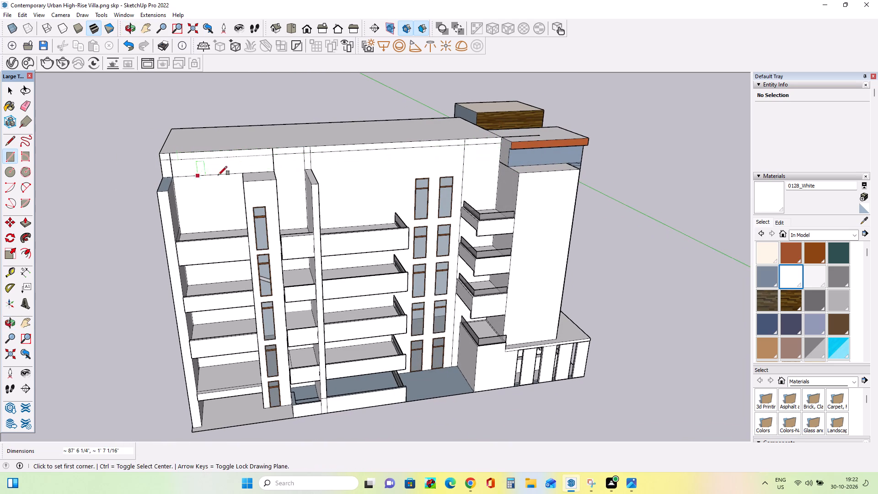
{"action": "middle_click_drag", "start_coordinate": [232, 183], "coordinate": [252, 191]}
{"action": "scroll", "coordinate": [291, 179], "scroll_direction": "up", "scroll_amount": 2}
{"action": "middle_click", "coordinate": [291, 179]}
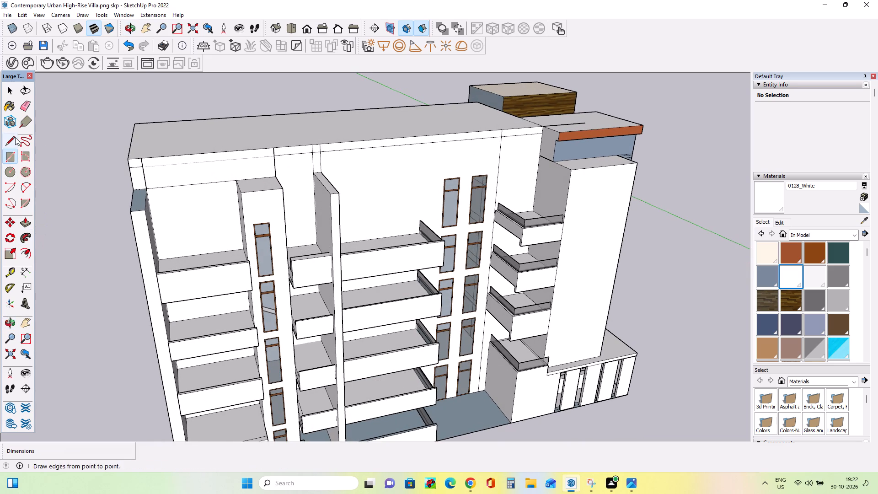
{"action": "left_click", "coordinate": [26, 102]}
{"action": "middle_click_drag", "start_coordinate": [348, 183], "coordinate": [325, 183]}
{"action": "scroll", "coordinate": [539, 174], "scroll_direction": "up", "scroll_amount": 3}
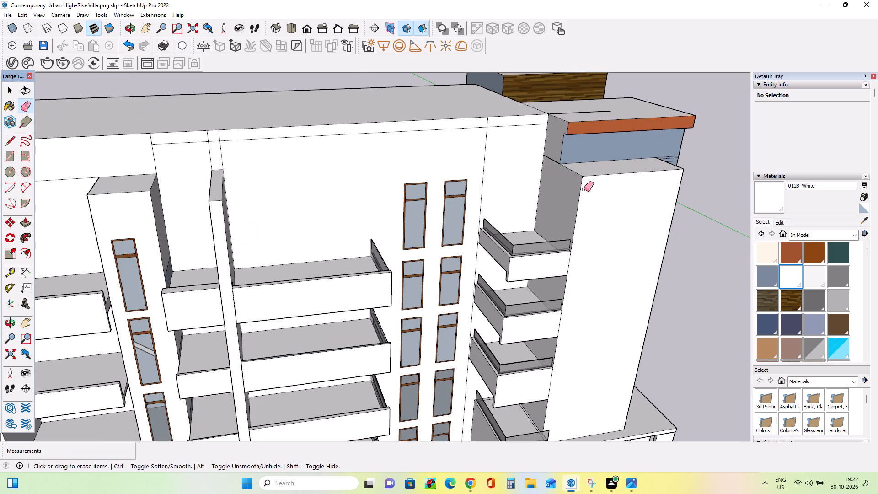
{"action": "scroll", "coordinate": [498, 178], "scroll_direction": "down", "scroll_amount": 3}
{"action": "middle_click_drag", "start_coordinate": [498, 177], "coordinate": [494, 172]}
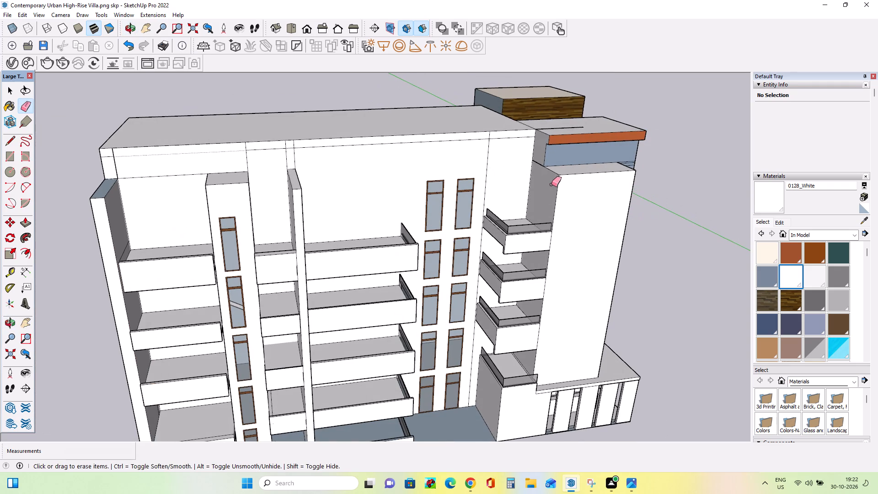
Draw a narrow rectangle about 12' long along the top edge of the white projecting tower's side face above the small balconies.
{"action": "left_click", "coordinate": [11, 155]}
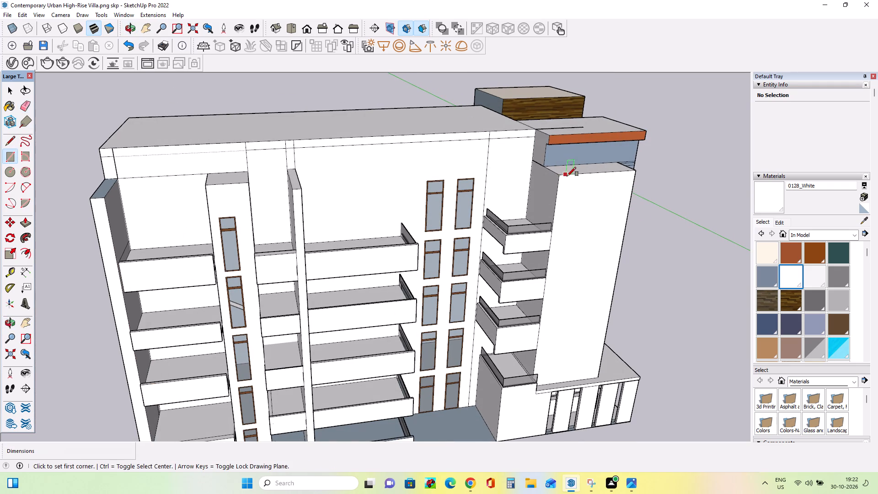
{"action": "left_click", "coordinate": [560, 176]}
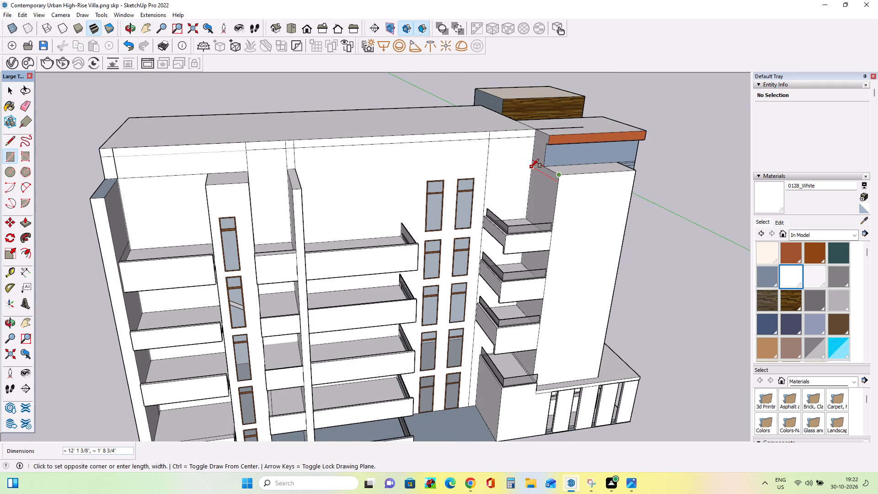
{"action": "left_click", "coordinate": [530, 168]}
{"action": "middle_click_drag", "start_coordinate": [580, 185], "coordinate": [580, 178]}
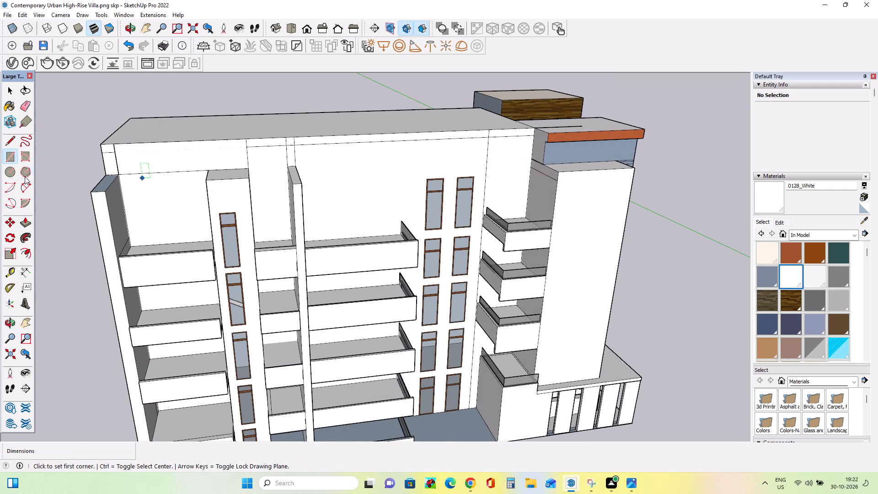
Push/Pull the strip at the white tower's top outward as a horizontal beam across the facade, past the paired windows.
{"action": "left_click", "coordinate": [27, 220]}
{"action": "left_click_drag", "start_coordinate": [555, 175], "coordinate": [555, 176]}
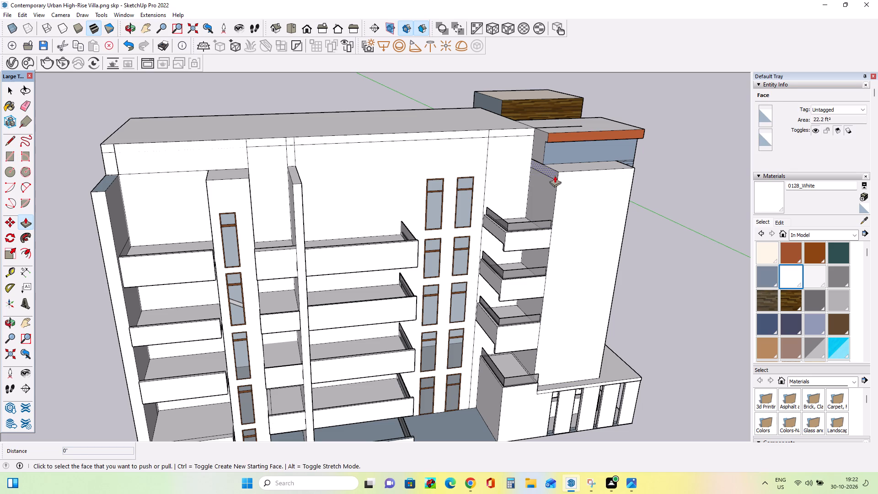
{"action": "left_click_drag", "start_coordinate": [555, 176], "coordinate": [275, 169]}
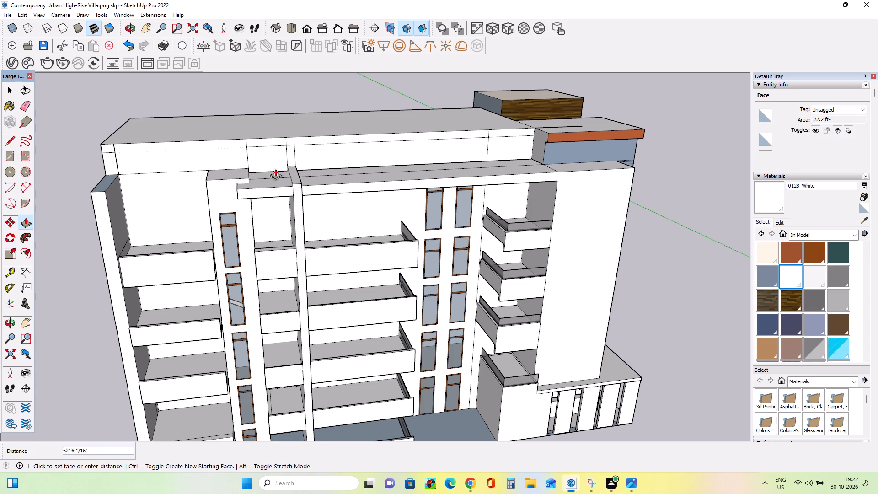
{"action": "left_click_drag", "start_coordinate": [275, 169], "coordinate": [386, 180]}
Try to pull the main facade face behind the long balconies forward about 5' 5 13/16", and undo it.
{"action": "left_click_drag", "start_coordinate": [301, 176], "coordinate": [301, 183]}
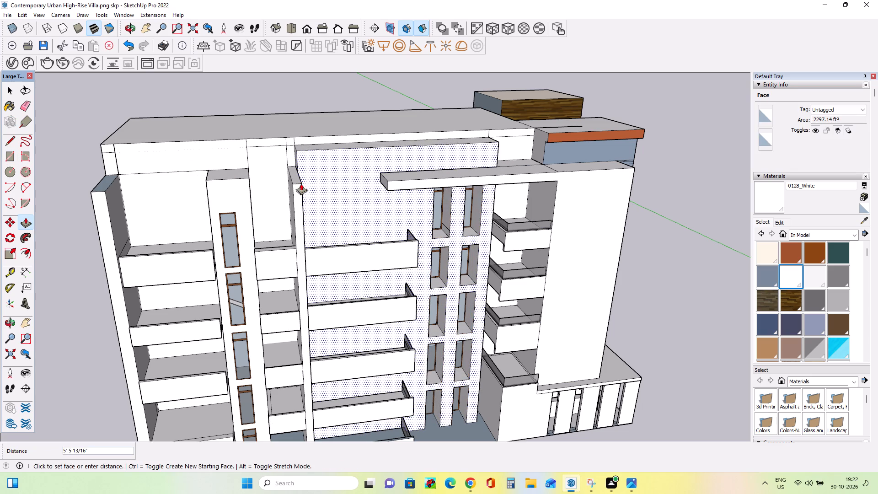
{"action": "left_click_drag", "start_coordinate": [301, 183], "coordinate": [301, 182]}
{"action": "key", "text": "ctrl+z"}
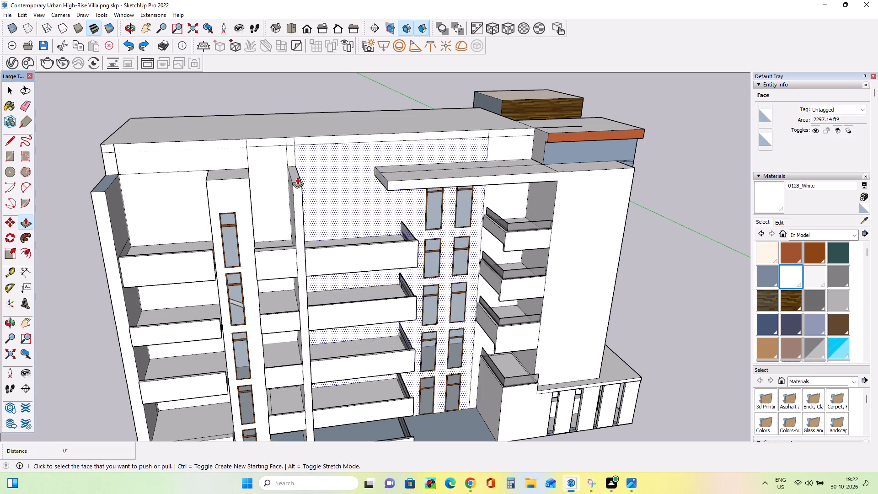
Lower the tops of the narrow fin, windowed pillar and end wall to a matching level, the fin by about 10 3/4".
{"action": "left_click_drag", "start_coordinate": [296, 177], "coordinate": [392, 179]}
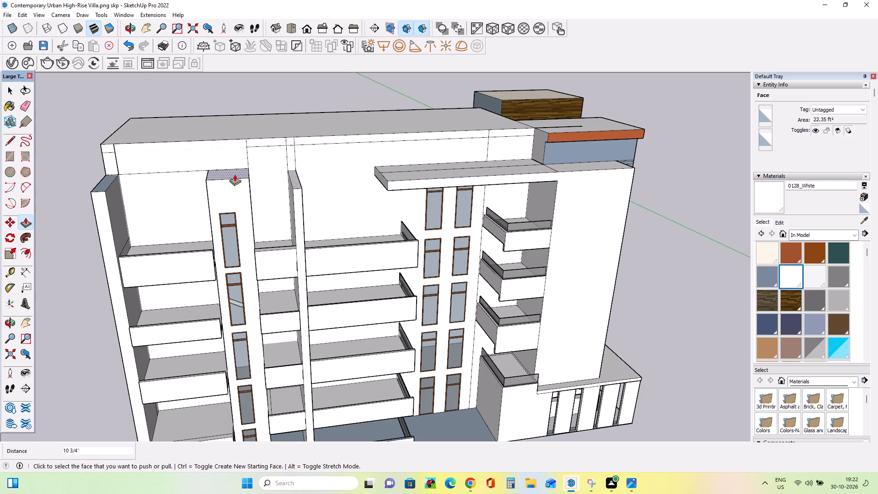
{"action": "left_click_drag", "start_coordinate": [240, 172], "coordinate": [297, 182]}
{"action": "scroll", "coordinate": [102, 182], "scroll_direction": "up", "scroll_amount": 2}
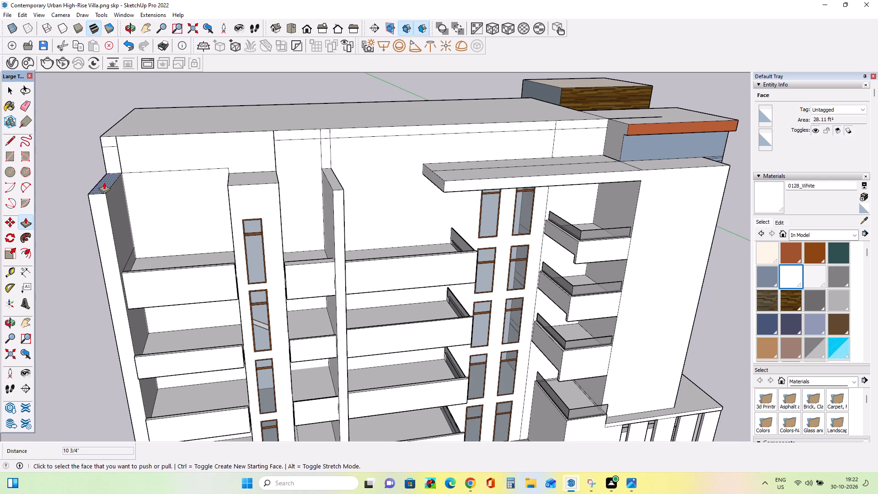
{"action": "left_click_drag", "start_coordinate": [104, 182], "coordinate": [252, 182]}
{"action": "middle_click_drag", "start_coordinate": [196, 206], "coordinate": [273, 197]}
Extend the horizontal beam's end along the facade to meet the narrow fin, with a final pull of about 4' 6 5/16".
{"action": "left_click_drag", "start_coordinate": [469, 166], "coordinate": [377, 180]}
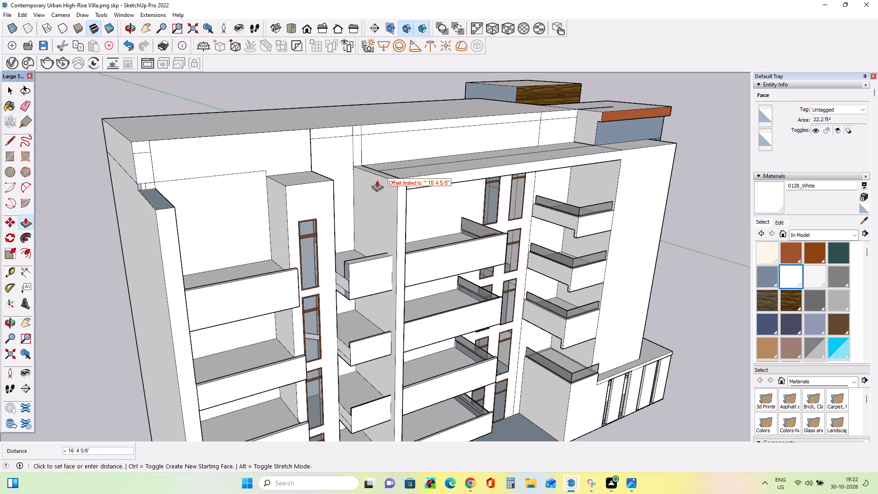
{"action": "left_click_drag", "start_coordinate": [377, 180], "coordinate": [412, 172]}
{"action": "middle_click_drag", "start_coordinate": [458, 183], "coordinate": [381, 193]}
{"action": "scroll", "coordinate": [318, 181], "scroll_direction": "up", "scroll_amount": 3}
{"action": "middle_click_drag", "start_coordinate": [319, 181], "coordinate": [316, 172]}
{"action": "left_click_drag", "start_coordinate": [316, 174], "coordinate": [332, 189]}
{"action": "left_click_drag", "start_coordinate": [357, 183], "coordinate": [299, 188]}
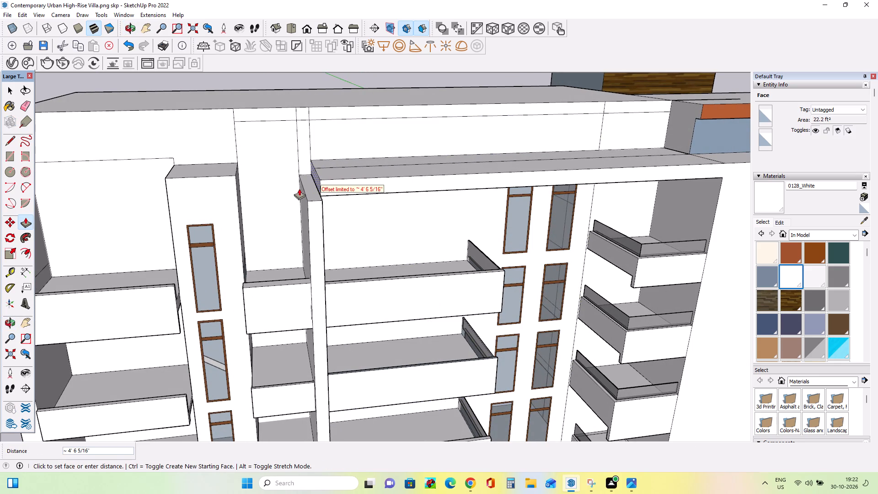
{"action": "left_click_drag", "start_coordinate": [299, 188], "coordinate": [299, 189]}
Lower the fin's top below the beam and extend the beam's end over it about 7' 8 11/16" to the windowed pillar.
{"action": "left_click_drag", "start_coordinate": [313, 187], "coordinate": [313, 193]}
{"action": "left_click_drag", "start_coordinate": [316, 183], "coordinate": [275, 184]}
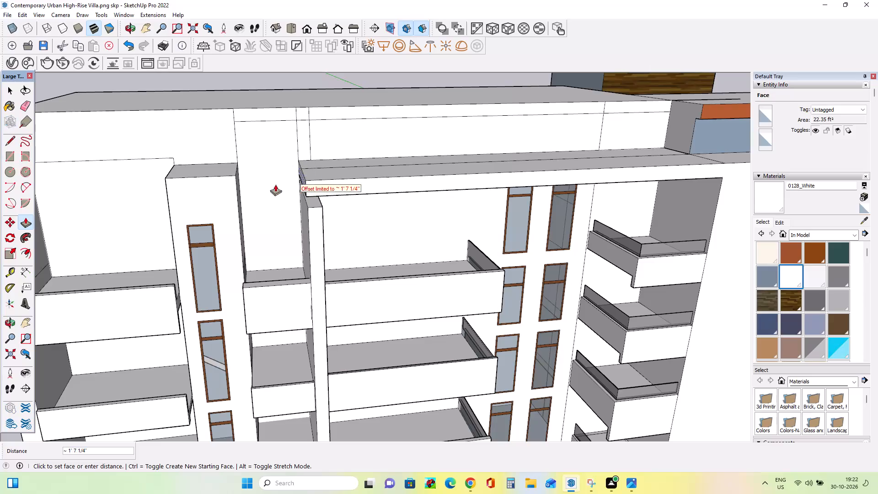
{"action": "left_click_drag", "start_coordinate": [275, 184], "coordinate": [254, 188]}
{"action": "left_click_drag", "start_coordinate": [305, 182], "coordinate": [249, 191]}
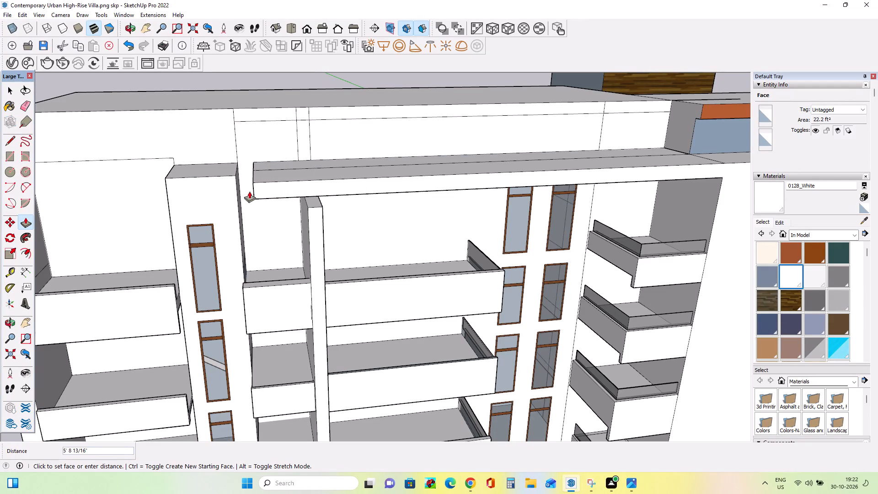
{"action": "left_click_drag", "start_coordinate": [249, 191], "coordinate": [235, 192]}
Lower the windowed pillar's top face about 2' 5 3/4", and raise it back about 6 3/4" to the beam's underside.
{"action": "middle_click_drag", "start_coordinate": [289, 200], "coordinate": [299, 187]}
{"action": "scroll", "coordinate": [299, 187], "scroll_direction": "down", "scroll_amount": 5}
{"action": "middle_click_drag", "start_coordinate": [320, 185], "coordinate": [347, 163]}
{"action": "scroll", "coordinate": [290, 168], "scroll_direction": "up", "scroll_amount": 4}
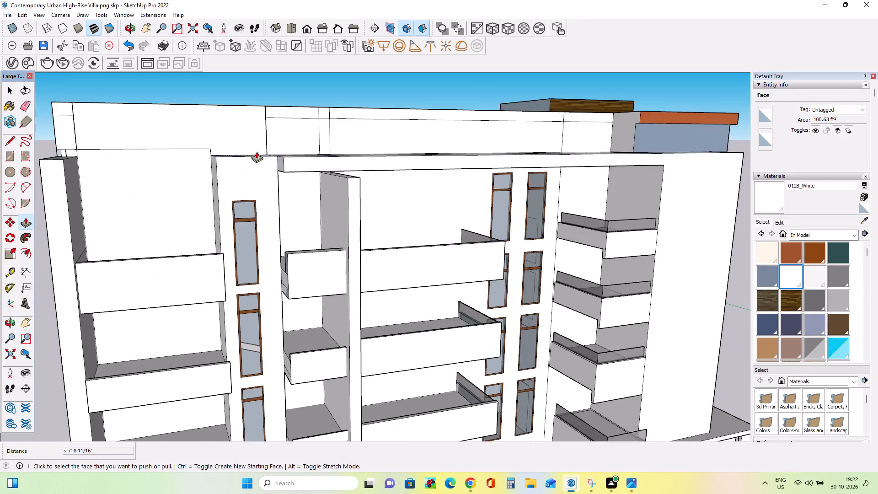
{"action": "middle_click_drag", "start_coordinate": [257, 157], "coordinate": [253, 207]}
{"action": "left_click_drag", "start_coordinate": [252, 200], "coordinate": [255, 217]}
{"action": "scroll", "coordinate": [262, 216], "scroll_direction": "up", "scroll_amount": 3}
{"action": "middle_click_drag", "start_coordinate": [262, 219], "coordinate": [276, 201]}
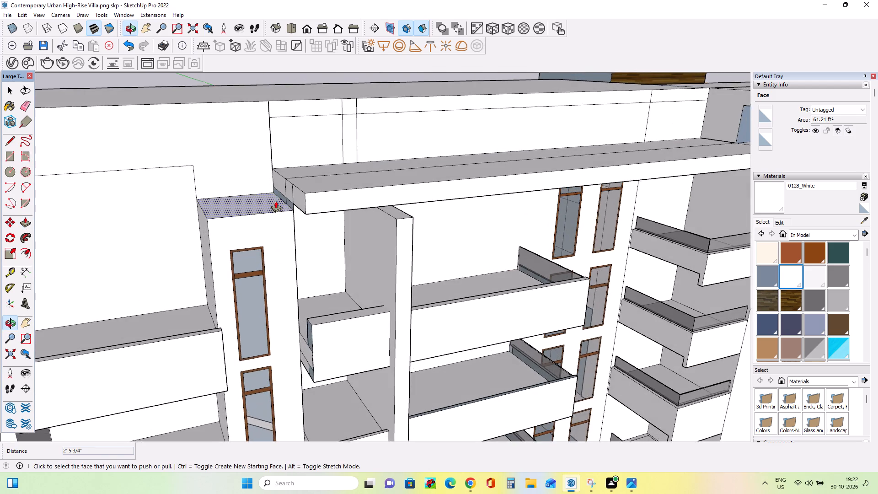
{"action": "scroll", "coordinate": [275, 201], "scroll_direction": "up", "scroll_amount": 3}
{"action": "left_click_drag", "start_coordinate": [275, 201], "coordinate": [277, 193]}
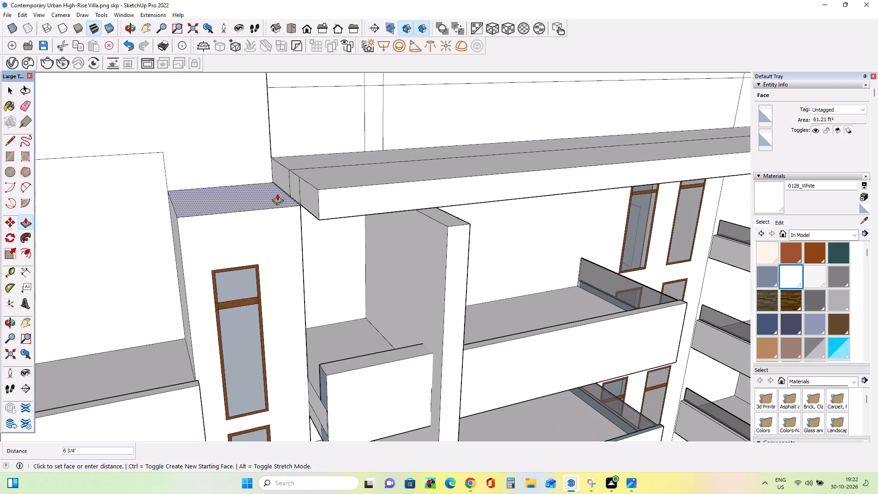
{"action": "left_click_drag", "start_coordinate": [277, 193], "coordinate": [277, 193]}
Extend the beam's end strips over the windowed pillar to its far side, 7' 9 1/4" for the rear two and 8' 10" for the front.
{"action": "left_click_drag", "start_coordinate": [306, 188], "coordinate": [298, 194]}
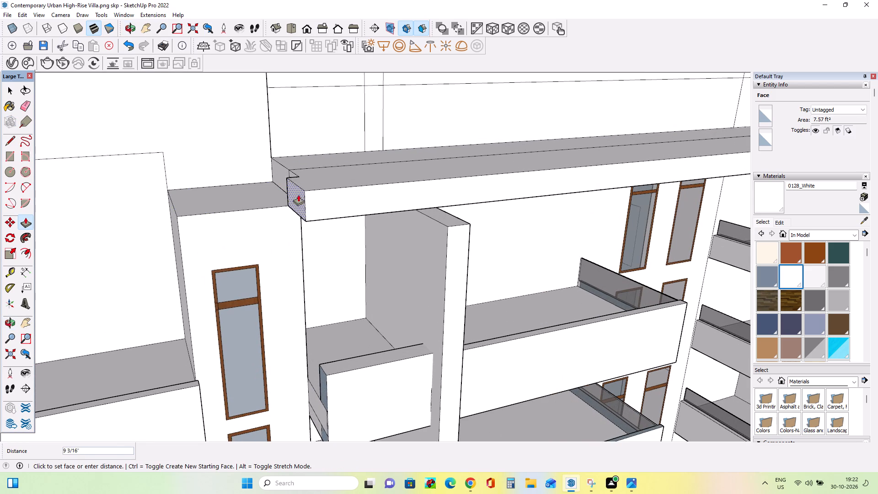
{"action": "left_click_drag", "start_coordinate": [298, 194], "coordinate": [323, 194]}
{"action": "left_click_drag", "start_coordinate": [283, 173], "coordinate": [170, 194]}
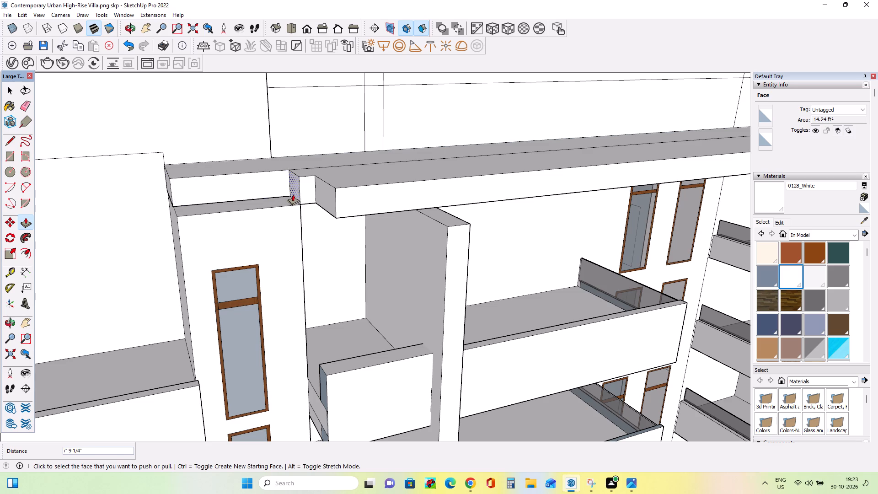
{"action": "left_click_drag", "start_coordinate": [295, 194], "coordinate": [160, 174]}
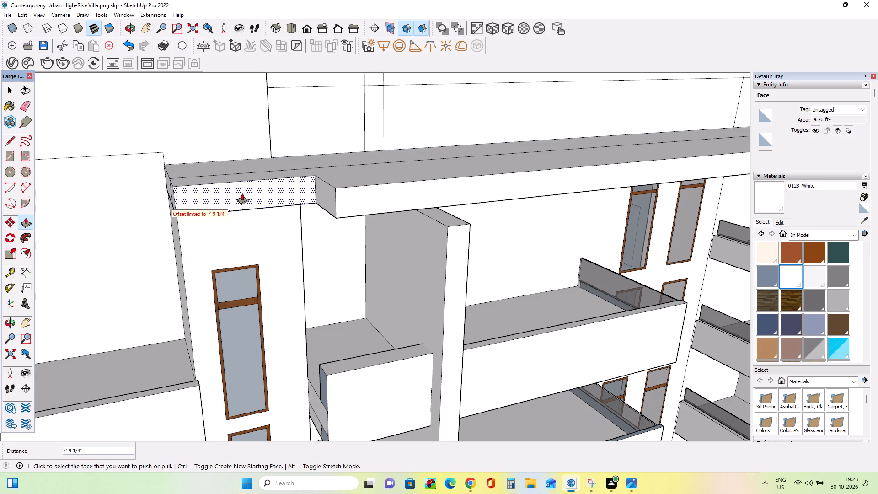
{"action": "left_click_drag", "start_coordinate": [324, 194], "coordinate": [171, 189]}
Extend the beam's rear end strip about 16' 6 3/4" from the windowed pillar to the end wall.
{"action": "middle_click_drag", "start_coordinate": [232, 229], "coordinate": [343, 189]}
{"action": "scroll", "coordinate": [343, 189], "scroll_direction": "down", "scroll_amount": 1}
{"action": "scroll", "coordinate": [300, 201], "scroll_direction": "down", "scroll_amount": 3}
{"action": "middle_click_drag", "start_coordinate": [474, 213], "coordinate": [441, 223]}
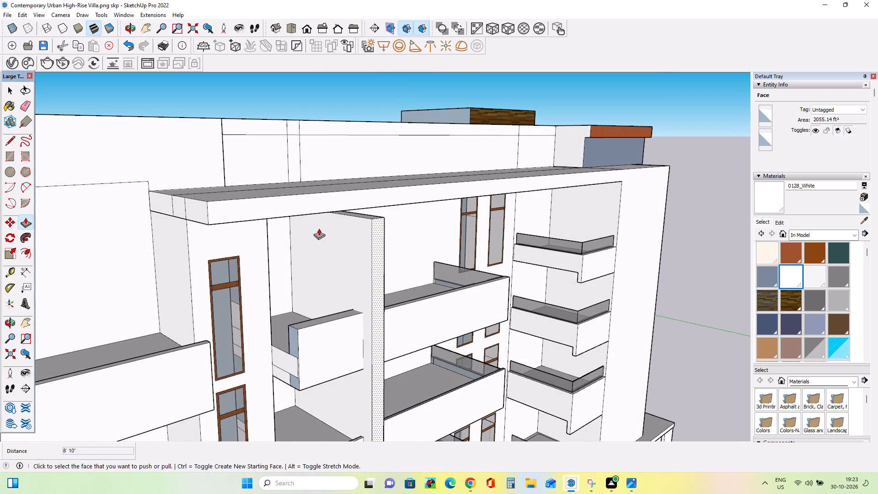
{"action": "middle_click_drag", "start_coordinate": [306, 224], "coordinate": [316, 218]}
{"action": "scroll", "coordinate": [233, 209], "scroll_direction": "up", "scroll_amount": 3}
{"action": "scroll", "coordinate": [340, 193], "scroll_direction": "down", "scroll_amount": 7}
{"action": "middle_click_drag", "start_coordinate": [345, 204], "coordinate": [347, 221]}
{"action": "scroll", "coordinate": [347, 220], "scroll_direction": "down", "scroll_amount": 1}
{"action": "scroll", "coordinate": [258, 238], "scroll_direction": "up", "scroll_amount": 3}
{"action": "middle_click_drag", "start_coordinate": [264, 234], "coordinate": [267, 241]}
{"action": "left_click_drag", "start_coordinate": [266, 225], "coordinate": [106, 244]}
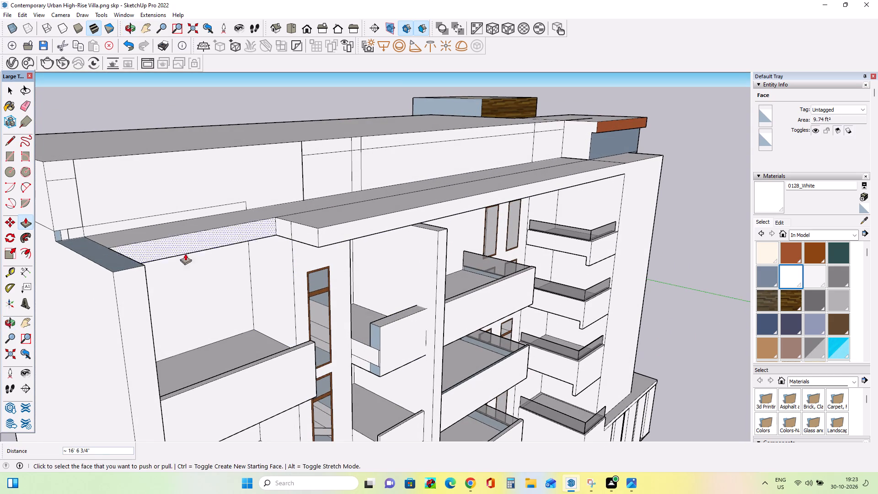
Extend the beam's middle and front end strips about 16' 6 3/4" to the end wall, completing its full width.
{"action": "middle_click_drag", "start_coordinate": [209, 251], "coordinate": [96, 256]}
{"action": "scroll", "coordinate": [206, 238], "scroll_direction": "down", "scroll_amount": 3}
{"action": "scroll", "coordinate": [57, 215], "scroll_direction": "up", "scroll_amount": 3}
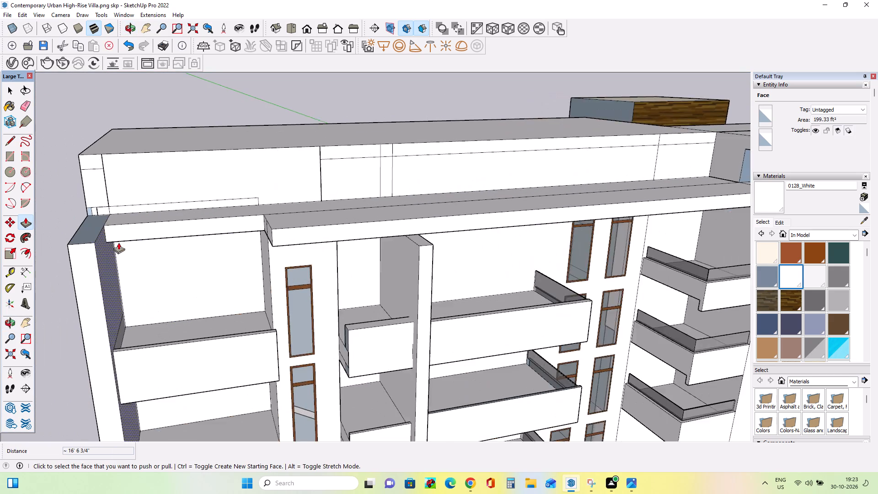
{"action": "scroll", "coordinate": [118, 242], "scroll_direction": "up", "scroll_amount": 4}
{"action": "middle_click_drag", "start_coordinate": [187, 238], "coordinate": [213, 238]}
{"action": "left_click_drag", "start_coordinate": [348, 220], "coordinate": [123, 240]}
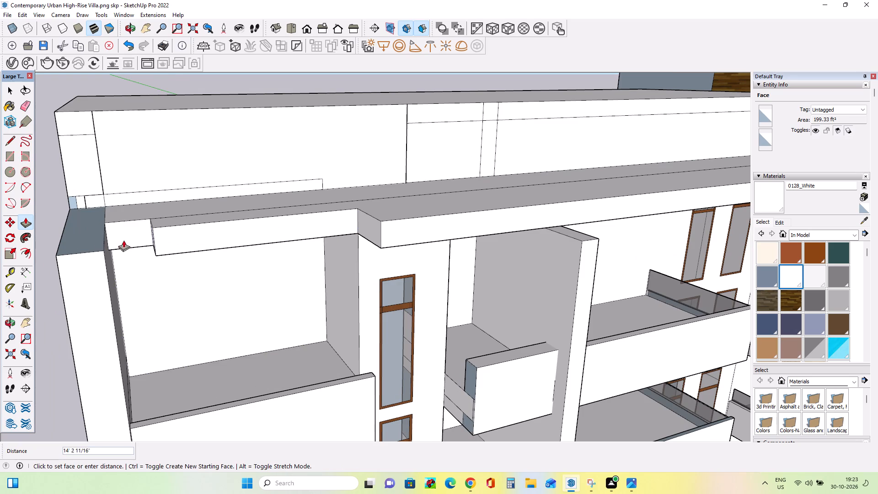
{"action": "left_click_drag", "start_coordinate": [123, 240], "coordinate": [97, 242]}
{"action": "left_click_drag", "start_coordinate": [375, 228], "coordinate": [112, 250]}
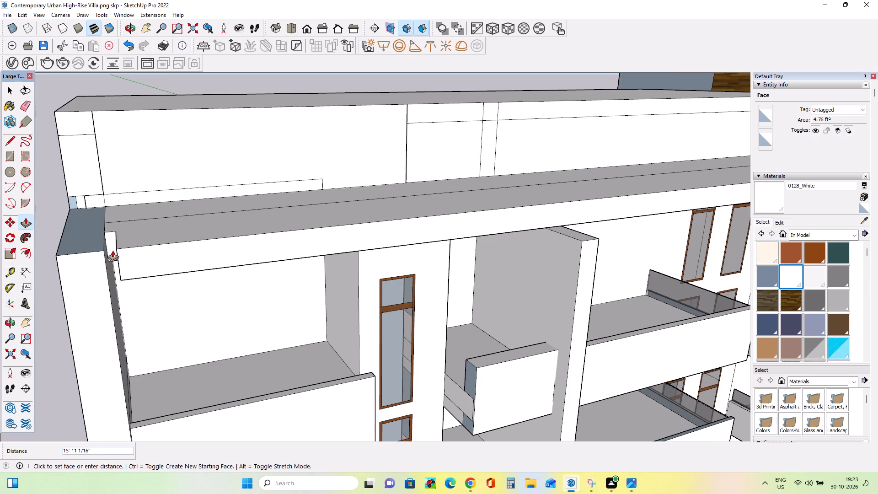
{"action": "left_click_drag", "start_coordinate": [112, 250], "coordinate": [102, 253]}
Push the narrow fin's front face back slightly toward the beam's front.
{"action": "middle_click_drag", "start_coordinate": [195, 266], "coordinate": [165, 274]}
{"action": "scroll", "coordinate": [165, 273], "scroll_direction": "down", "scroll_amount": 6}
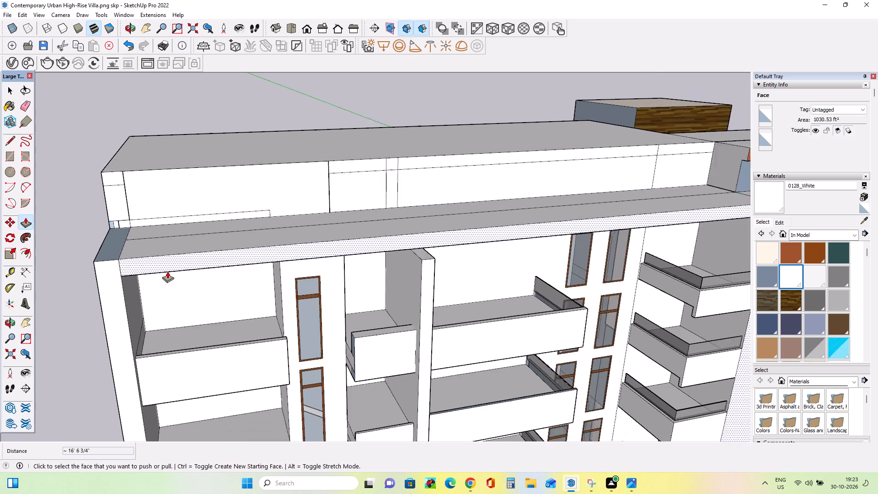
{"action": "scroll", "coordinate": [167, 271], "scroll_direction": "down", "scroll_amount": 1}
{"action": "middle_click_drag", "start_coordinate": [289, 268], "coordinate": [266, 221]}
{"action": "scroll", "coordinate": [266, 221], "scroll_direction": "down", "scroll_amount": 4}
{"action": "middle_click_drag", "start_coordinate": [381, 228], "coordinate": [368, 257]}
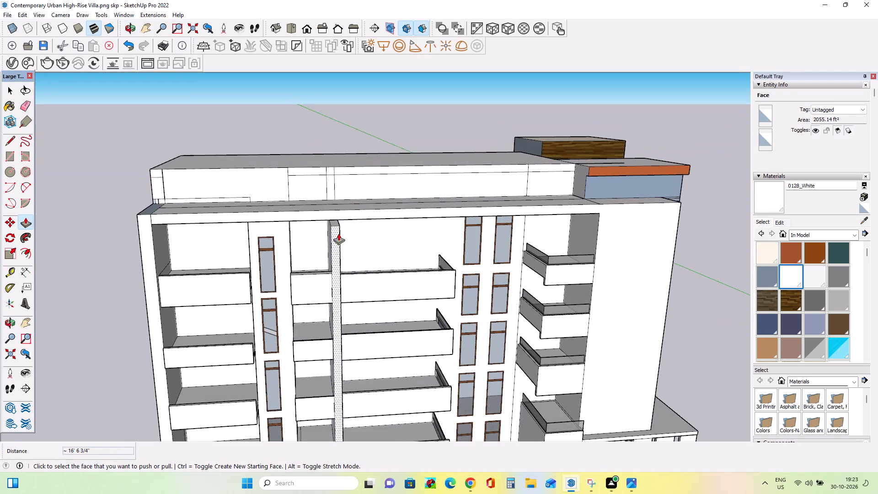
{"action": "scroll", "coordinate": [338, 229], "scroll_direction": "up", "scroll_amount": 8}
{"action": "middle_click_drag", "start_coordinate": [338, 229], "coordinate": [262, 271]}
{"action": "scroll", "coordinate": [309, 240], "scroll_direction": "down", "scroll_amount": 2}
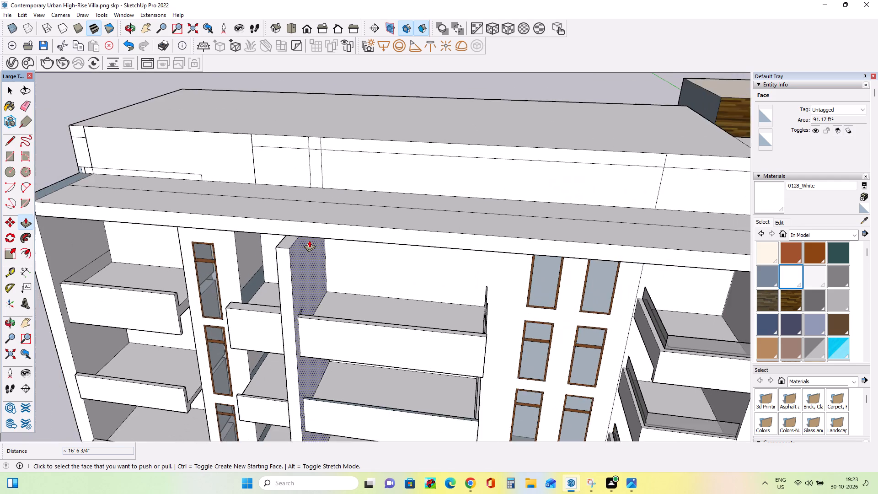
{"action": "scroll", "coordinate": [309, 240], "scroll_direction": "down", "scroll_amount": 7}
{"action": "middle_click_drag", "start_coordinate": [302, 279], "coordinate": [411, 177]}
{"action": "scroll", "coordinate": [316, 225], "scroll_direction": "up", "scroll_amount": 3}
{"action": "middle_click_drag", "start_coordinate": [352, 225], "coordinate": [434, 247]}
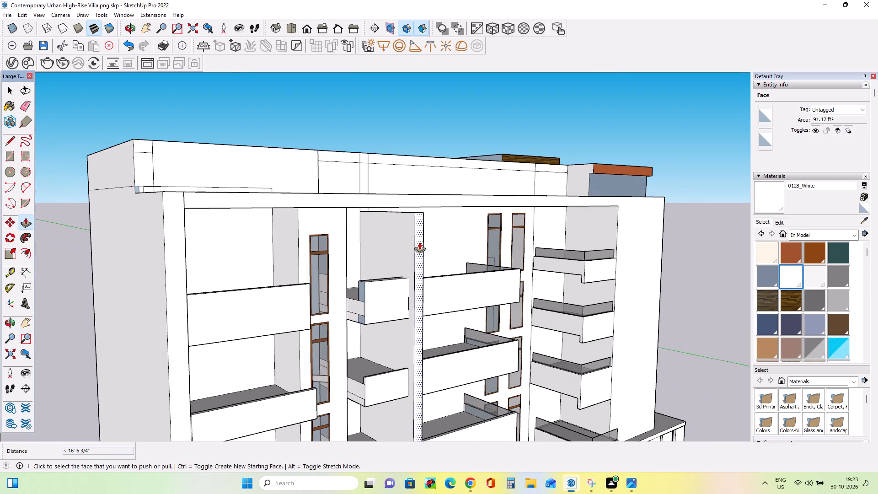
{"action": "left_click", "coordinate": [419, 242]}
{"action": "left_click", "coordinate": [477, 202]}
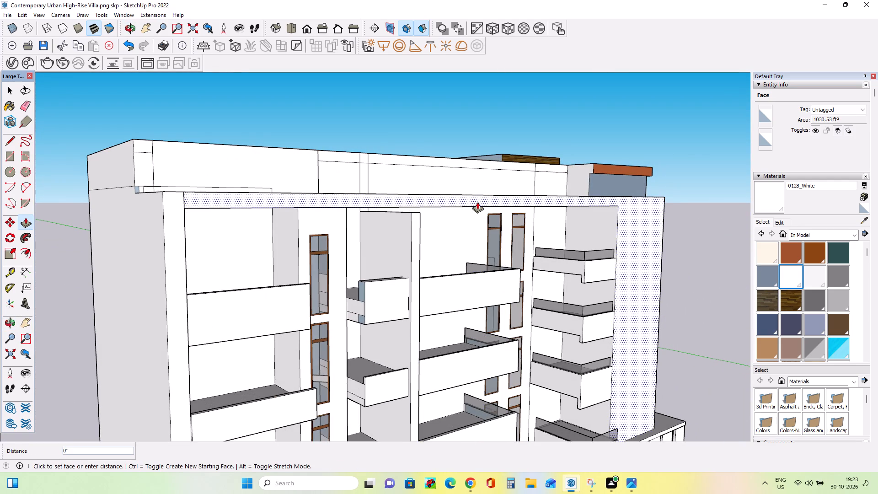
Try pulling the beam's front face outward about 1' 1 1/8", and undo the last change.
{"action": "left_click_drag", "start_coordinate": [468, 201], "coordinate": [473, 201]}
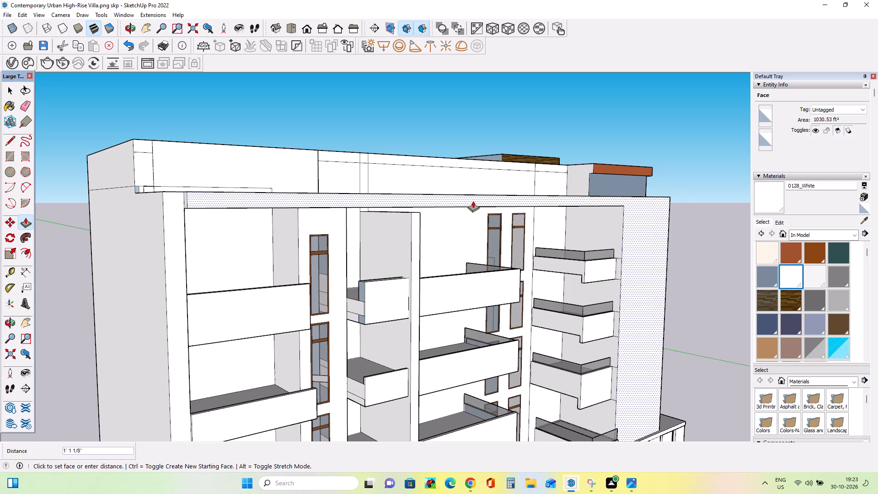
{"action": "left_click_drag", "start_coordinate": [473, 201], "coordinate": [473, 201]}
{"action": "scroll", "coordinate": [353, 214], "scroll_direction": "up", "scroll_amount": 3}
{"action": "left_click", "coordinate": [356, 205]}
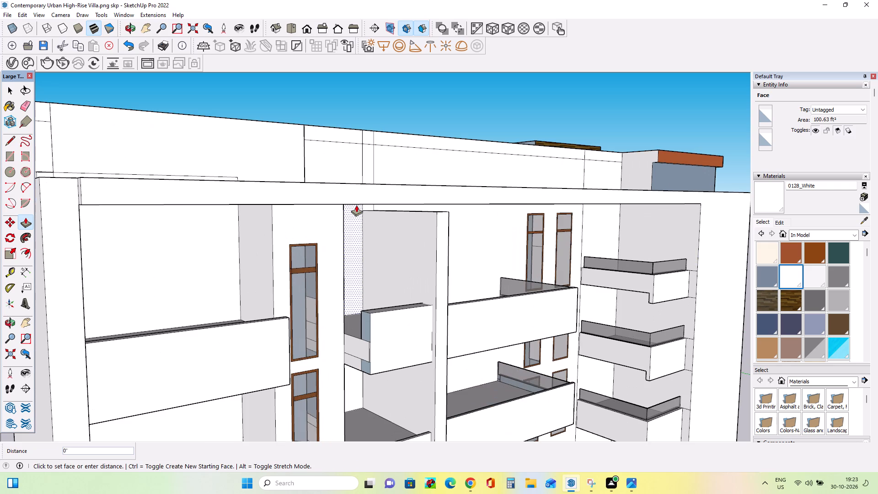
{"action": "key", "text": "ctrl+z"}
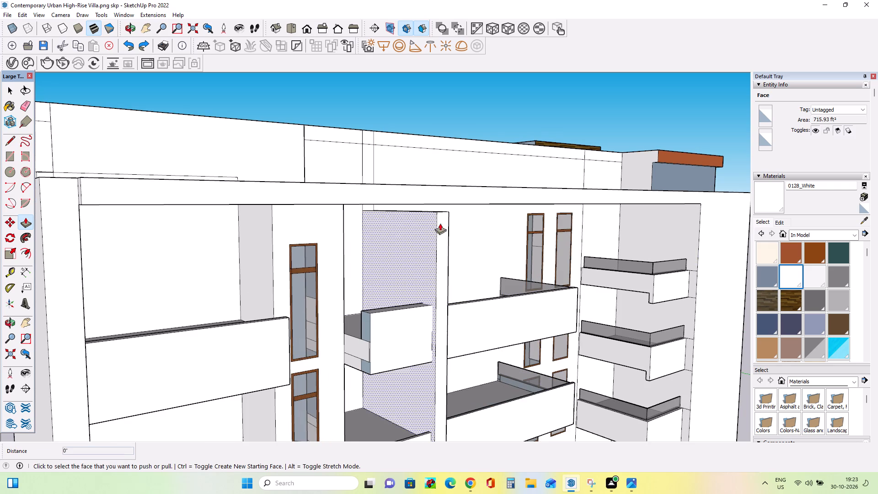
Examine how the narrow fin meets the beam and the balconies along the facade.
{"action": "middle_click_drag", "start_coordinate": [443, 213], "coordinate": [383, 239]}
{"action": "scroll", "coordinate": [369, 250], "scroll_direction": "up", "scroll_amount": 4}
{"action": "scroll", "coordinate": [375, 220], "scroll_direction": "down", "scroll_amount": 4}
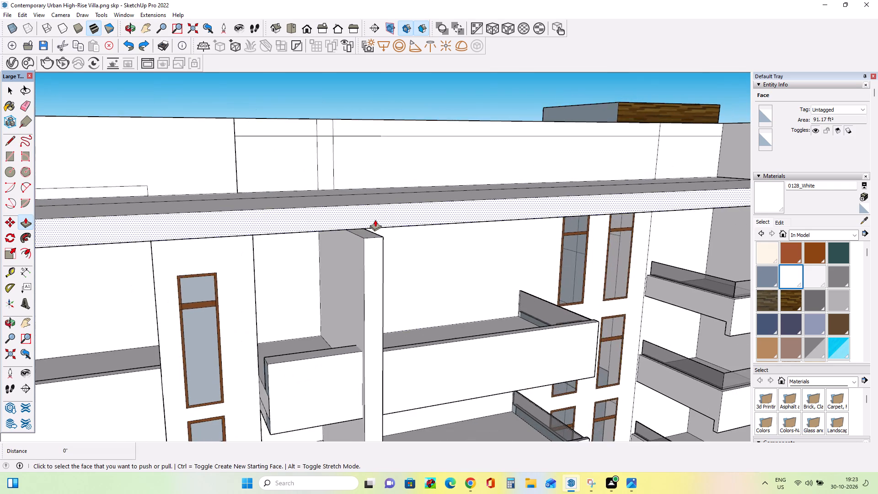
{"action": "scroll", "coordinate": [375, 220], "scroll_direction": "down", "scroll_amount": 12}
{"action": "middle_click_drag", "start_coordinate": [471, 237], "coordinate": [193, 300]}
{"action": "scroll", "coordinate": [299, 240], "scroll_direction": "up", "scroll_amount": 8}
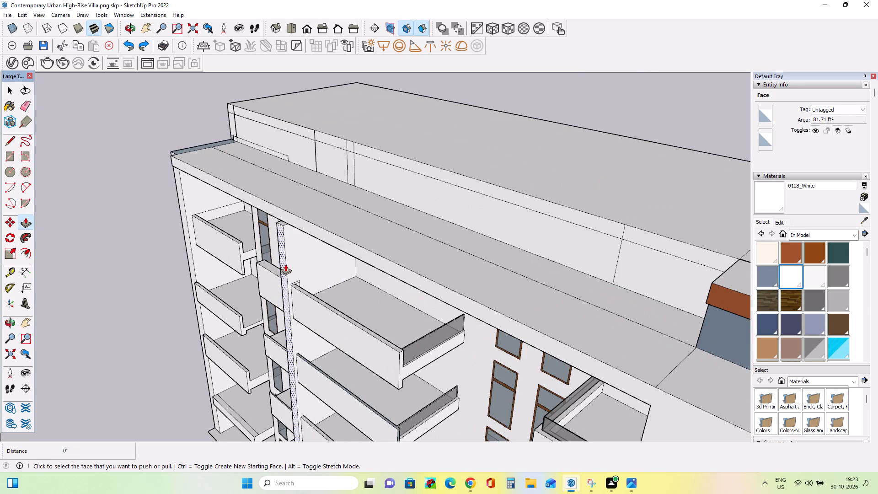
{"action": "middle_click_drag", "start_coordinate": [285, 266], "coordinate": [313, 209]}
{"action": "scroll", "coordinate": [313, 209], "scroll_direction": "down", "scroll_amount": 3}
{"action": "middle_click_drag", "start_coordinate": [337, 252], "coordinate": [337, 237]}
{"action": "scroll", "coordinate": [337, 237], "scroll_direction": "down", "scroll_amount": 4}
{"action": "middle_click_drag", "start_coordinate": [336, 250], "coordinate": [337, 254]}
{"action": "scroll", "coordinate": [313, 314], "scroll_direction": "up", "scroll_amount": 4}
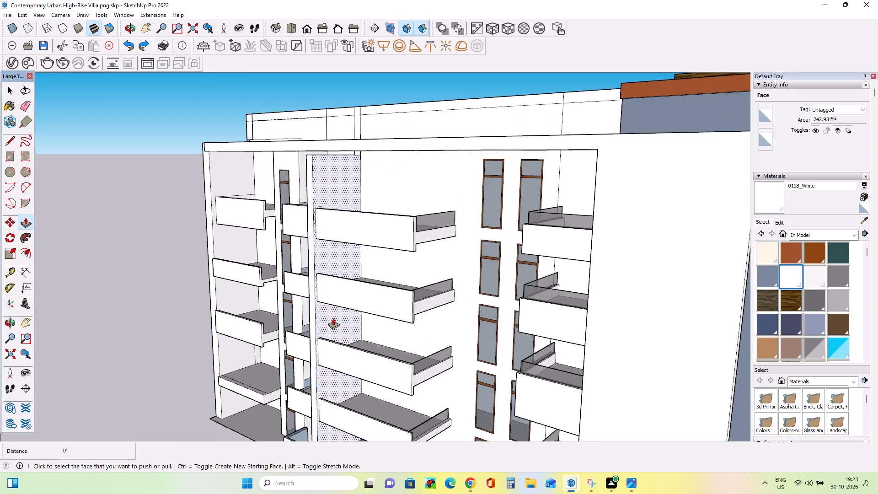
{"action": "middle_click_drag", "start_coordinate": [333, 318], "coordinate": [327, 337]}
{"action": "scroll", "coordinate": [319, 337], "scroll_direction": "up", "scroll_amount": 4}
{"action": "middle_click_drag", "start_coordinate": [318, 333], "coordinate": [309, 382]}
{"action": "scroll", "coordinate": [309, 382], "scroll_direction": "down", "scroll_amount": 3}
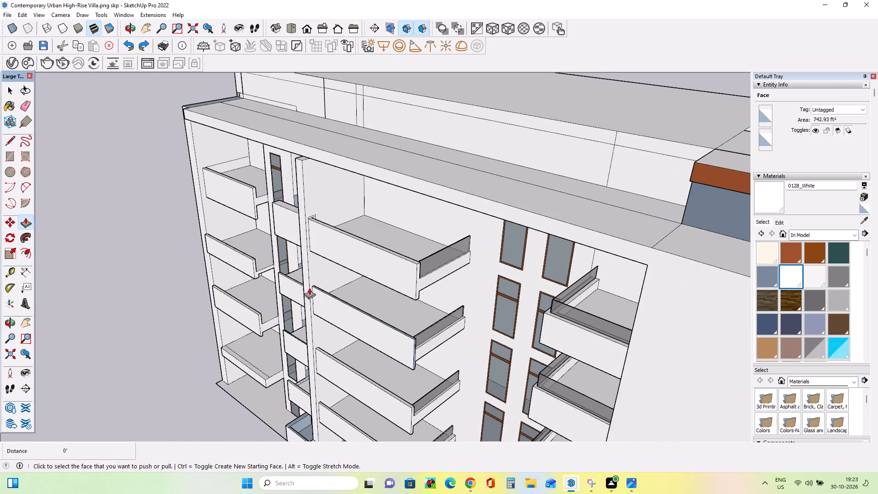
{"action": "scroll", "coordinate": [308, 157], "scroll_direction": "down", "scroll_amount": 7}
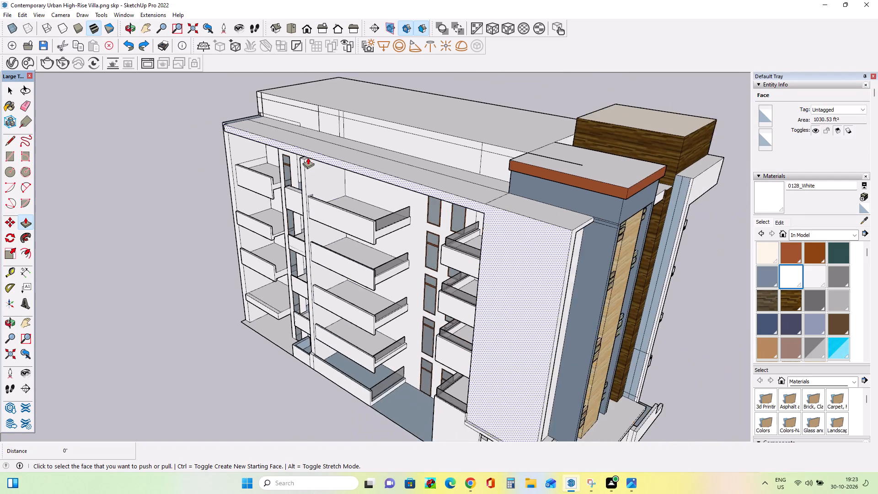
Pull the entrance slab's side edge outward and move the tower and beam's shared face out about 3 13/16".
{"action": "scroll", "coordinate": [449, 362], "scroll_direction": "up", "scroll_amount": 6}
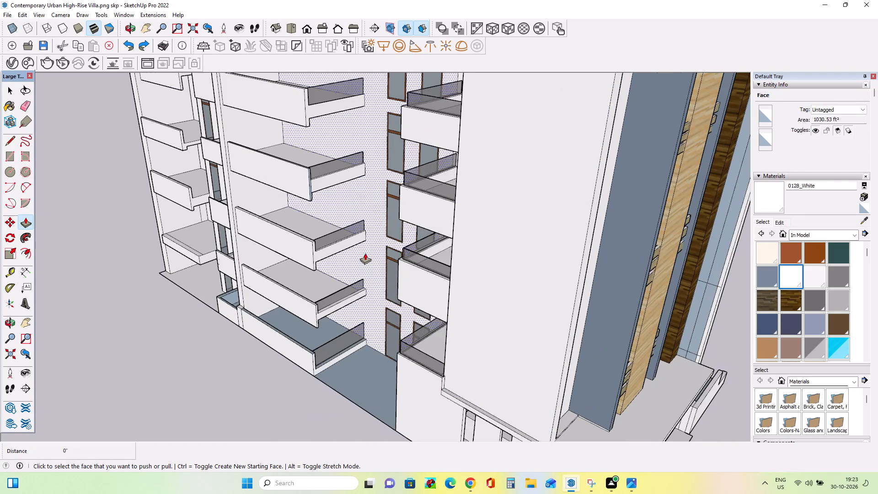
{"action": "scroll", "coordinate": [365, 253], "scroll_direction": "down", "scroll_amount": 7}
{"action": "scroll", "coordinate": [493, 380], "scroll_direction": "up", "scroll_amount": 4}
{"action": "scroll", "coordinate": [407, 326], "scroll_direction": "up", "scroll_amount": 7}
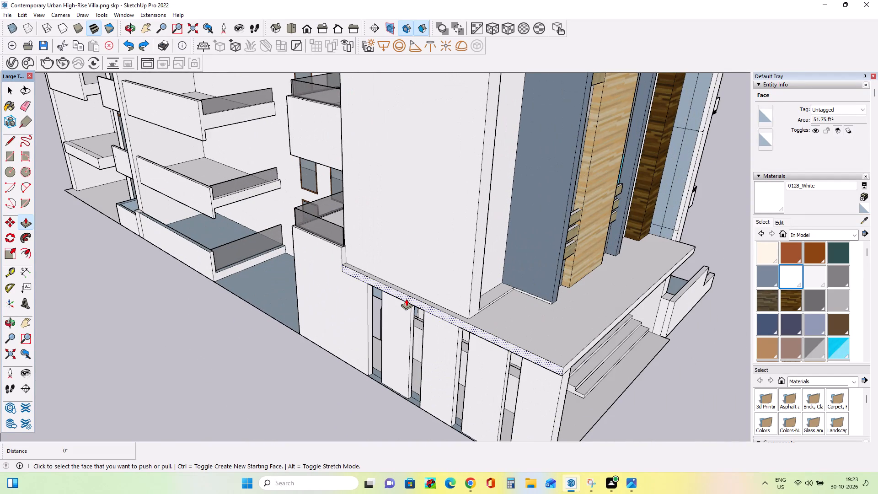
{"action": "left_click_drag", "start_coordinate": [406, 299], "coordinate": [396, 306]}
{"action": "left_click_drag", "start_coordinate": [408, 268], "coordinate": [402, 280]}
{"action": "left_click_drag", "start_coordinate": [403, 268], "coordinate": [398, 274]}
Extend the entrance slab's side edge again and pull the tower's side face further out, with a final pull of about 1' 2 7/8".
{"action": "scroll", "coordinate": [416, 283], "scroll_direction": "down", "scroll_amount": 6}
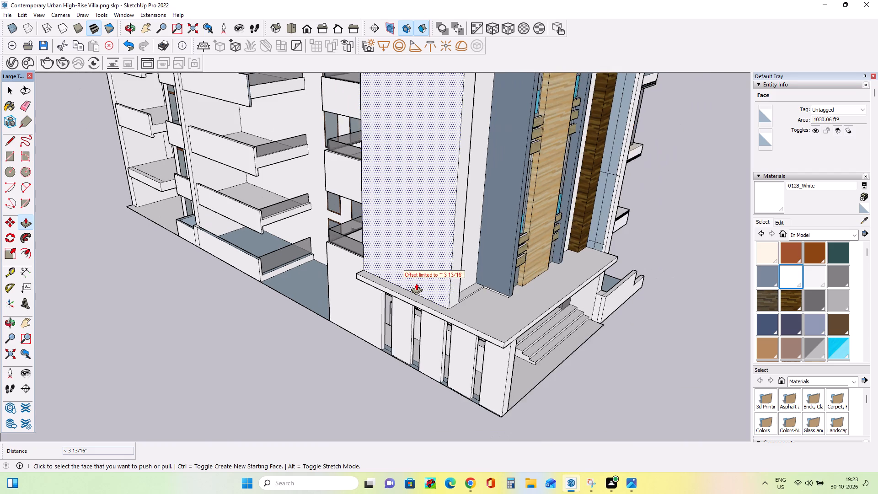
{"action": "scroll", "coordinate": [416, 283], "scroll_direction": "down", "scroll_amount": 7}
{"action": "scroll", "coordinate": [316, 103], "scroll_direction": "up", "scroll_amount": 7}
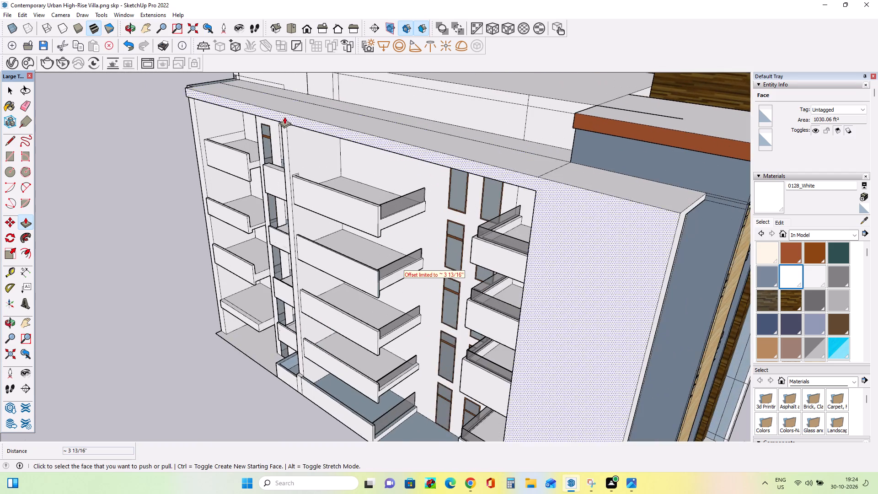
{"action": "scroll", "coordinate": [340, 158], "scroll_direction": "down", "scroll_amount": 9}
{"action": "scroll", "coordinate": [449, 265], "scroll_direction": "up", "scroll_amount": 9}
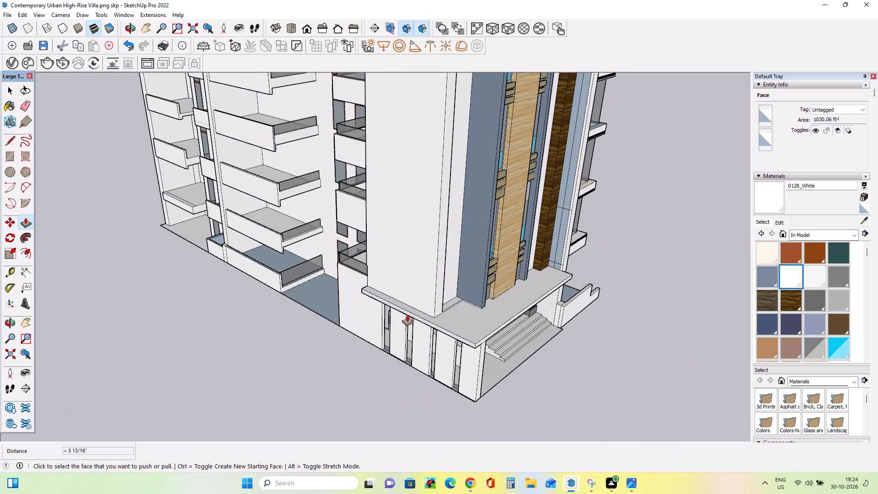
{"action": "left_click_drag", "start_coordinate": [408, 311], "coordinate": [405, 316]}
{"action": "left_click_drag", "start_coordinate": [413, 286], "coordinate": [413, 289]}
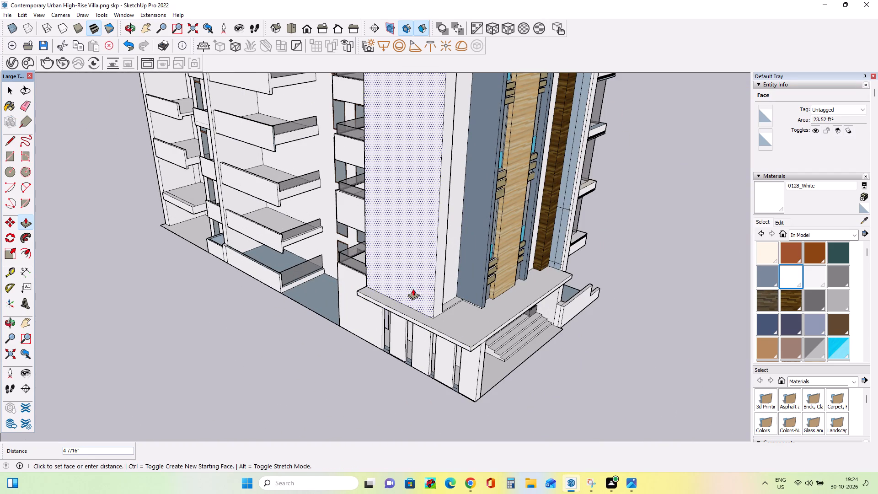
{"action": "left_click_drag", "start_coordinate": [413, 289], "coordinate": [411, 291]}
{"action": "middle_click_drag", "start_coordinate": [466, 287], "coordinate": [344, 297]}
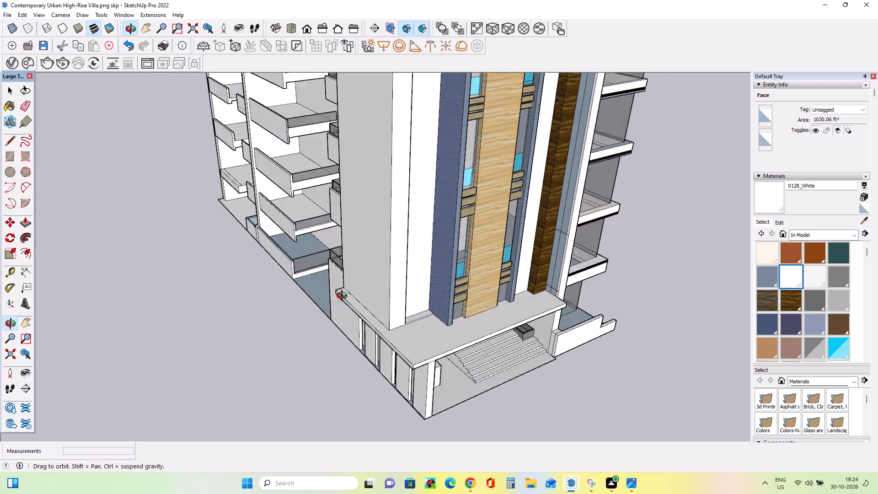
{"action": "middle_click_drag", "start_coordinate": [344, 297], "coordinate": [251, 300]}
{"action": "scroll", "coordinate": [323, 291], "scroll_direction": "up", "scroll_amount": 4}
{"action": "middle_click_drag", "start_coordinate": [322, 293], "coordinate": [289, 305]}
{"action": "left_click_drag", "start_coordinate": [286, 301], "coordinate": [276, 301]}
{"action": "middle_click_drag", "start_coordinate": [284, 302], "coordinate": [384, 304]}
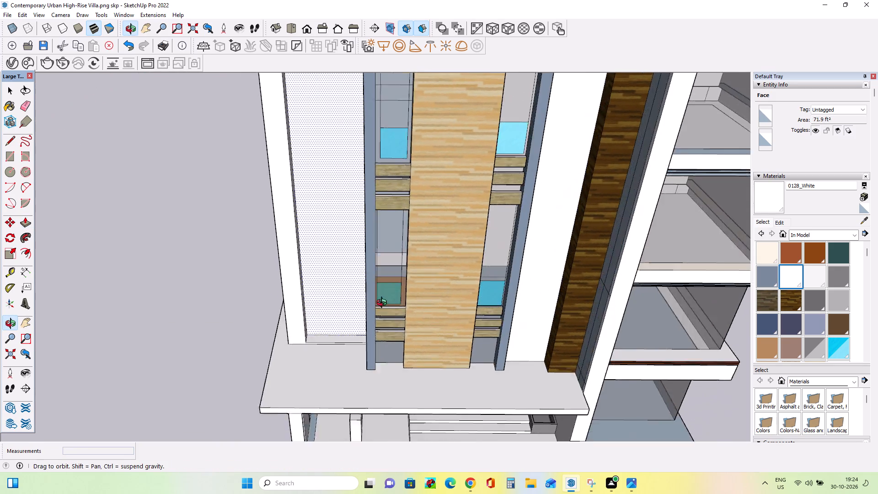
{"action": "middle_click_drag", "start_coordinate": [384, 304], "coordinate": [440, 316]}
{"action": "scroll", "coordinate": [400, 335], "scroll_direction": "down", "scroll_amount": 12}
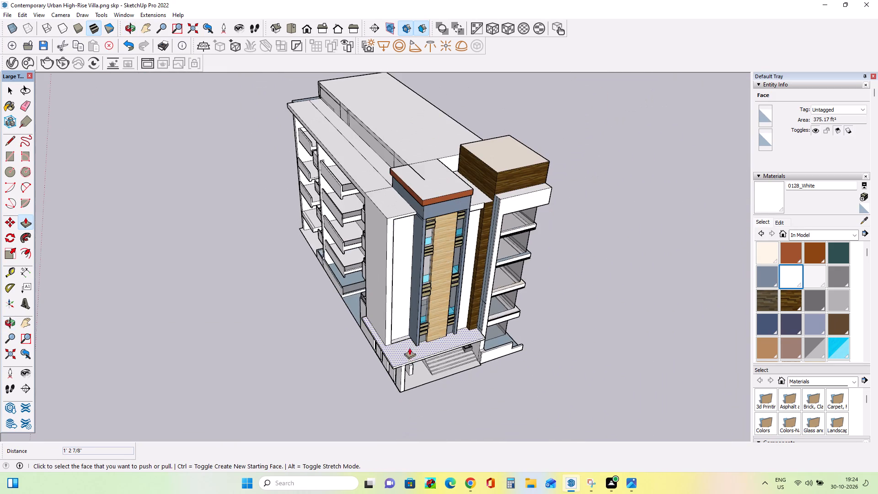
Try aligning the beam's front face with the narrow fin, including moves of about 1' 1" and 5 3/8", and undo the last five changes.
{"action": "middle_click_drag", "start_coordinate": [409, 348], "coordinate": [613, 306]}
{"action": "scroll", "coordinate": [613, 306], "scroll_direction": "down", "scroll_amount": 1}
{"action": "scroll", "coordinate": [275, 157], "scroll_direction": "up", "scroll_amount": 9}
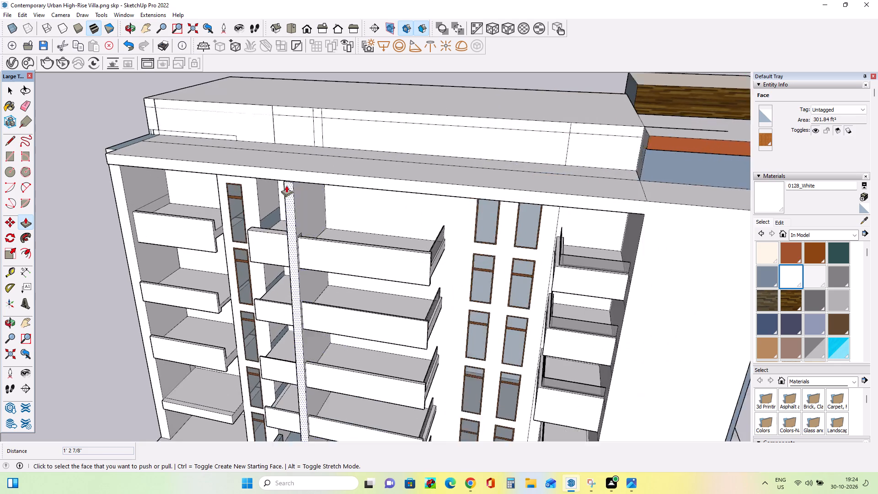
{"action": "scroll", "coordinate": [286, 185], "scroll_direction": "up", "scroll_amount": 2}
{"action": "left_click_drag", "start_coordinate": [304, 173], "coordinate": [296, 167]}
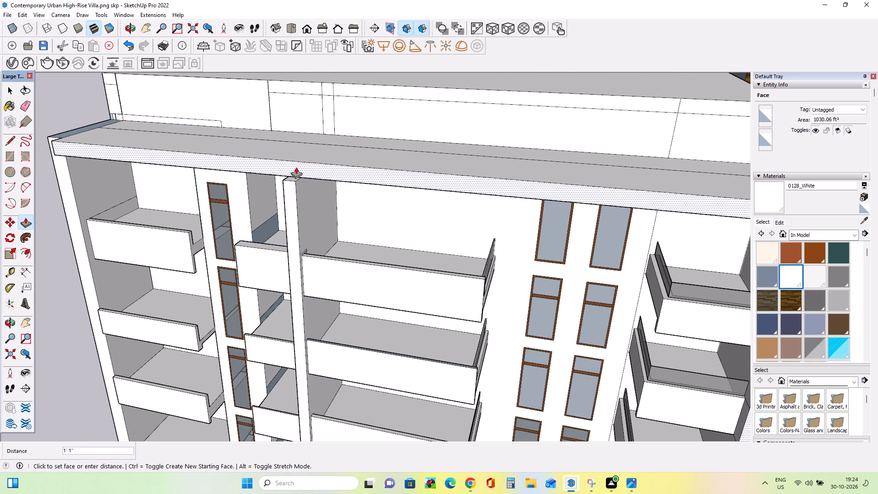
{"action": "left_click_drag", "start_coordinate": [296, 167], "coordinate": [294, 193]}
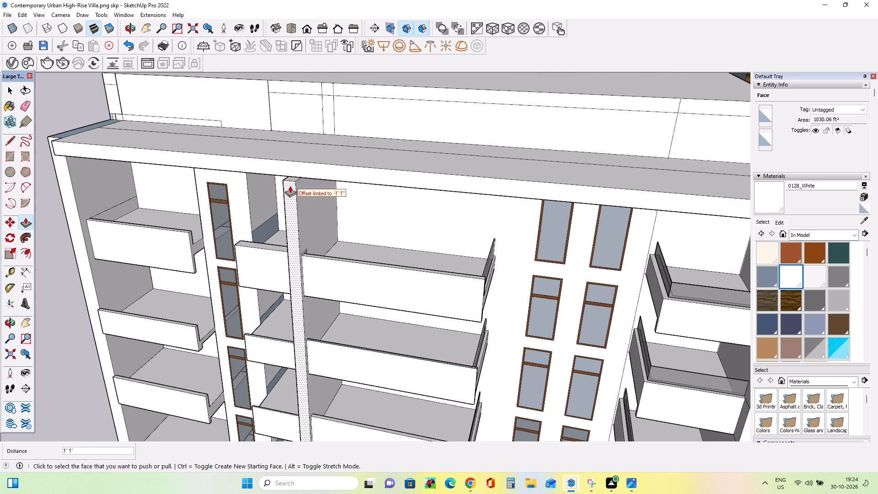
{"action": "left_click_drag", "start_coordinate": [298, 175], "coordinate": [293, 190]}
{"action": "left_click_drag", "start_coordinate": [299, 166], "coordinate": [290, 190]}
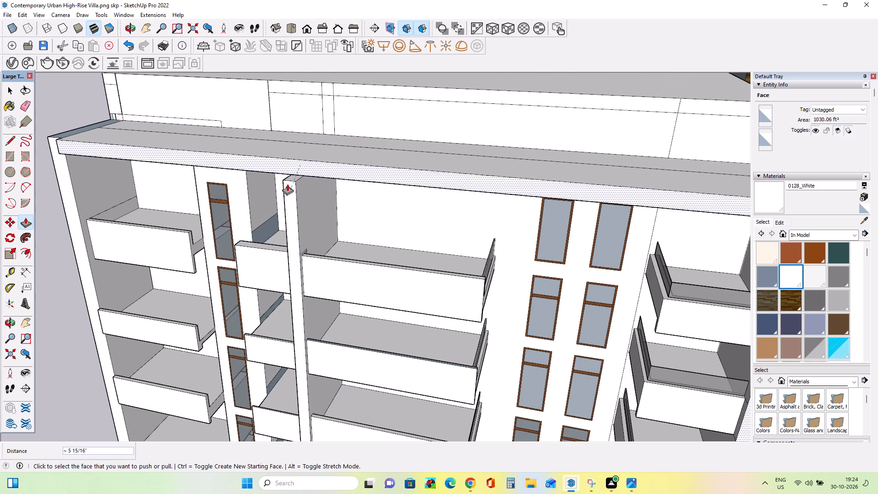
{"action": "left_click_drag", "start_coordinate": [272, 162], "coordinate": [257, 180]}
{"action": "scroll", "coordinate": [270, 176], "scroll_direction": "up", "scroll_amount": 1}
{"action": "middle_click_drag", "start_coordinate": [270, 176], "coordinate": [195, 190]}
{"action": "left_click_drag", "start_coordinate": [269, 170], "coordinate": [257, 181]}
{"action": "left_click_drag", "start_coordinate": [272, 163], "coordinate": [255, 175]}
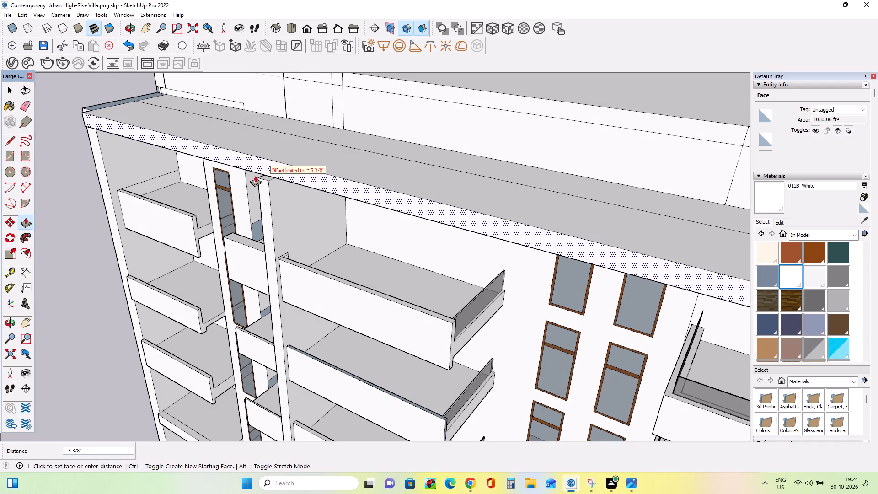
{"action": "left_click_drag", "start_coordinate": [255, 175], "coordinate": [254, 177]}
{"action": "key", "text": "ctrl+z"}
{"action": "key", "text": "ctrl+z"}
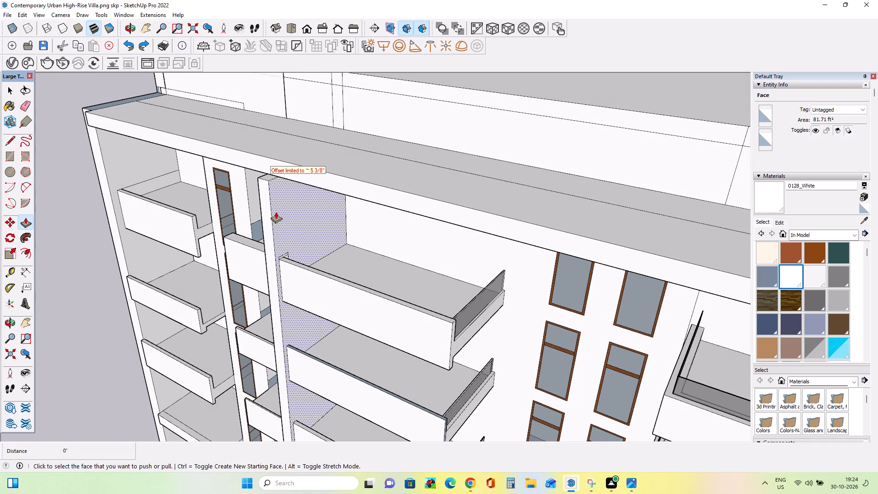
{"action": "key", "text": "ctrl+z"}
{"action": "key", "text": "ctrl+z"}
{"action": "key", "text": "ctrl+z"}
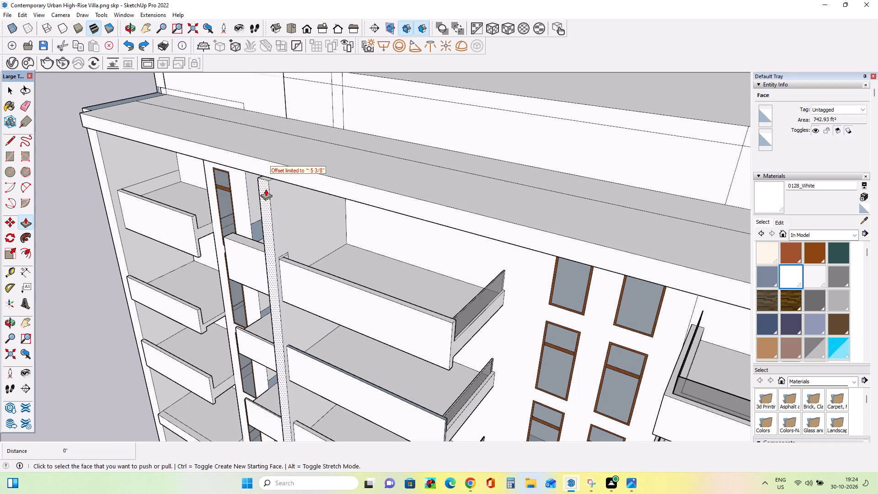
Push the narrow fin's front face back about 6 13/16" beneath the beam.
{"action": "left_click_drag", "start_coordinate": [266, 188], "coordinate": [272, 187]}
{"action": "scroll", "coordinate": [272, 183], "scroll_direction": "down", "scroll_amount": 4}
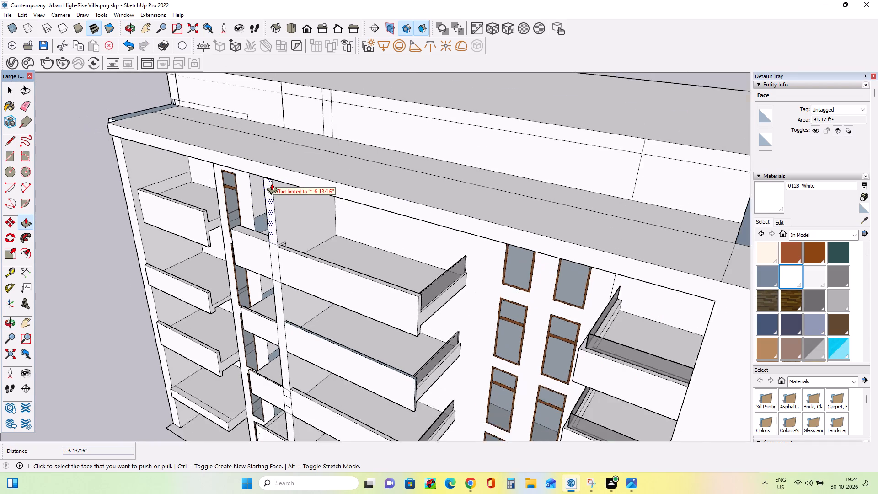
Raise the narrow fin's top face 4 13/16" so it meets the underside of the horizontal beam.
{"action": "scroll", "coordinate": [272, 183], "scroll_direction": "down", "scroll_amount": 5}
{"action": "middle_click_drag", "start_coordinate": [278, 231], "coordinate": [398, 188]}
{"action": "middle_click_drag", "start_coordinate": [302, 281], "coordinate": [319, 244]}
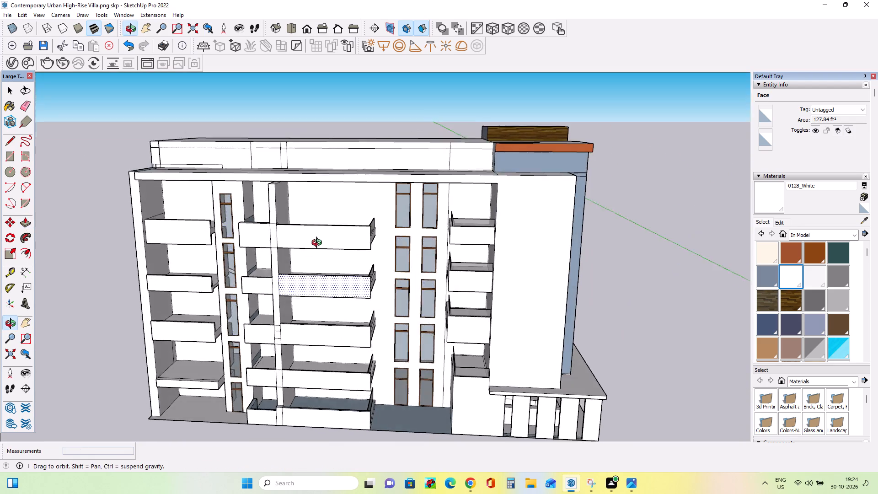
{"action": "middle_click_drag", "start_coordinate": [319, 244], "coordinate": [325, 236]}
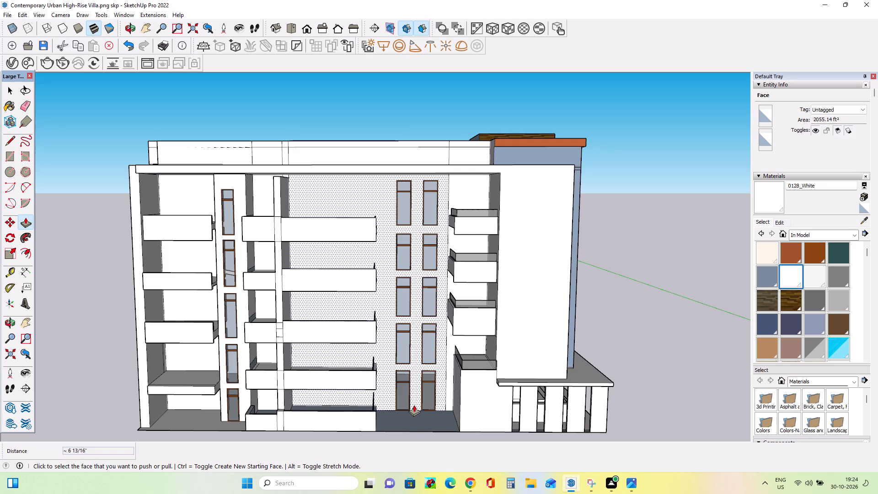
{"action": "middle_click_drag", "start_coordinate": [337, 298], "coordinate": [278, 352]}
{"action": "scroll", "coordinate": [266, 169], "scroll_direction": "up", "scroll_amount": 3}
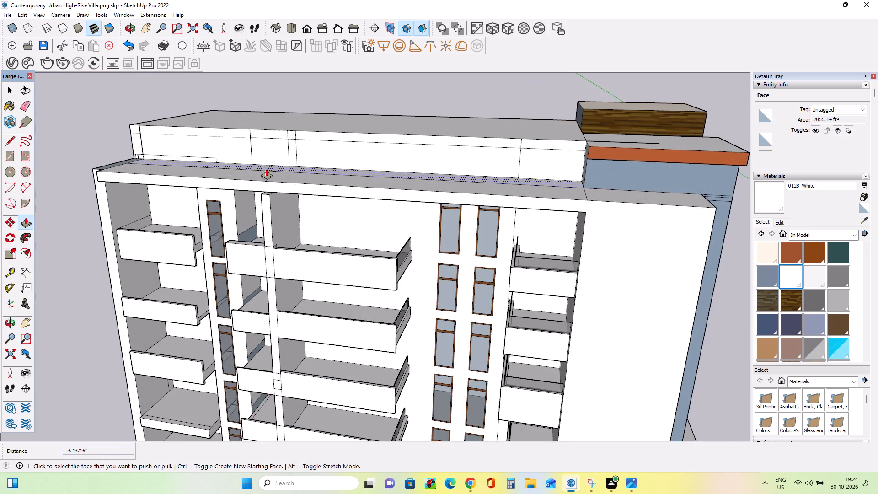
{"action": "scroll", "coordinate": [266, 172], "scroll_direction": "up", "scroll_amount": 4}
{"action": "middle_click_drag", "start_coordinate": [269, 212], "coordinate": [274, 244]}
{"action": "scroll", "coordinate": [271, 225], "scroll_direction": "up", "scroll_amount": 4}
{"action": "scroll", "coordinate": [278, 274], "scroll_direction": "up", "scroll_amount": 5}
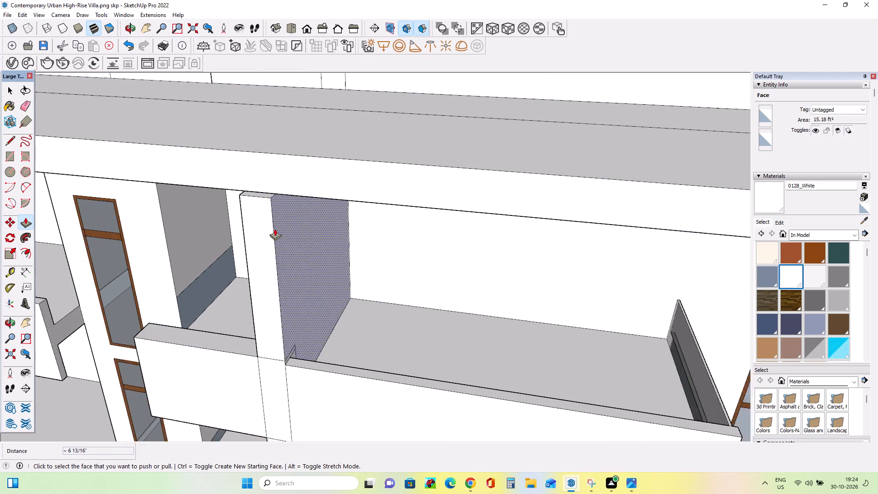
{"action": "scroll", "coordinate": [259, 192], "scroll_direction": "up", "scroll_amount": 3}
{"action": "left_click_drag", "start_coordinate": [258, 186], "coordinate": [263, 174]}
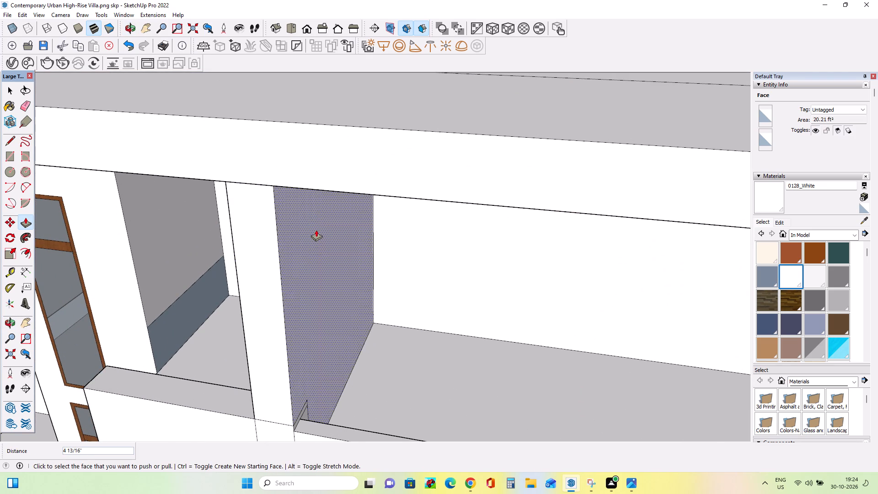
Examine the whole front façade, fin, beam and roofline from several angles.
{"action": "scroll", "coordinate": [316, 233], "scroll_direction": "down", "scroll_amount": 20}
{"action": "scroll", "coordinate": [316, 233], "scroll_direction": "down", "scroll_amount": 5}
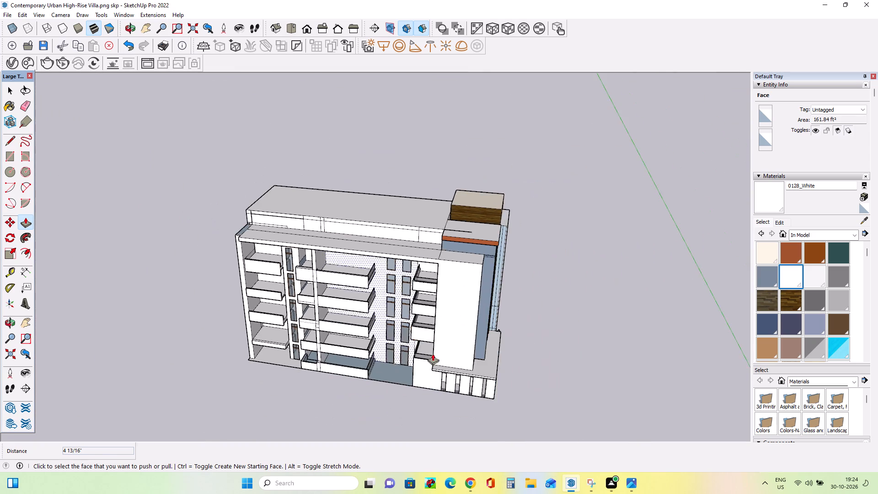
{"action": "middle_click_drag", "start_coordinate": [433, 357], "coordinate": [406, 269]}
{"action": "scroll", "coordinate": [406, 269], "scroll_direction": "down", "scroll_amount": 1}
{"action": "scroll", "coordinate": [334, 227], "scroll_direction": "up", "scroll_amount": 4}
{"action": "middle_click_drag", "start_coordinate": [334, 227], "coordinate": [348, 252]}
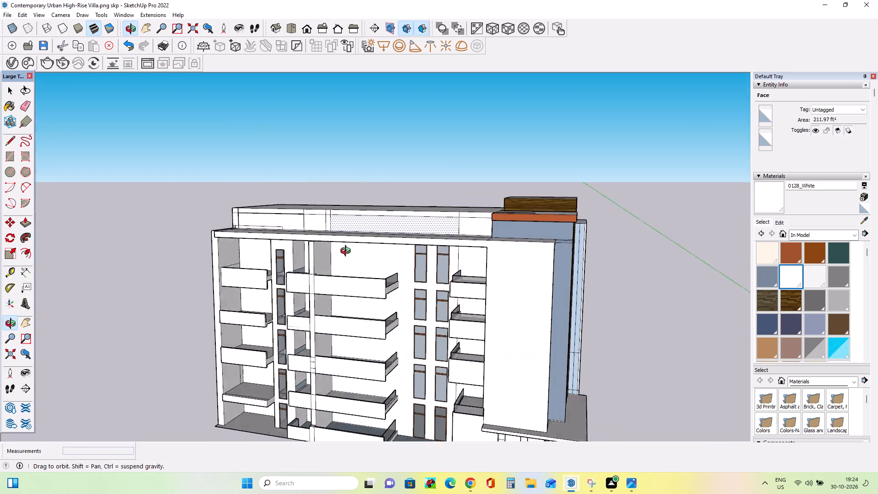
{"action": "middle_click_drag", "start_coordinate": [348, 252], "coordinate": [358, 267]}
{"action": "middle_click_drag", "start_coordinate": [404, 356], "coordinate": [534, 397]}
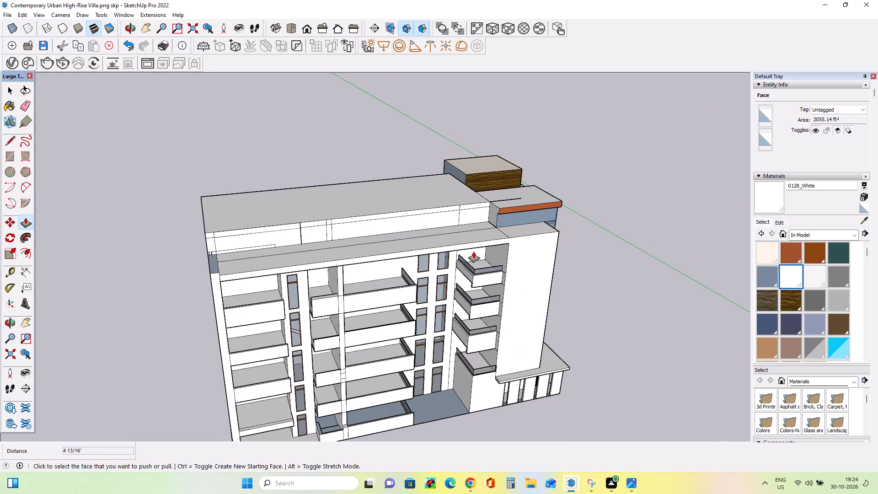
{"action": "middle_click_drag", "start_coordinate": [486, 253], "coordinate": [490, 260]}
{"action": "scroll", "coordinate": [466, 258], "scroll_direction": "down", "scroll_amount": 4}
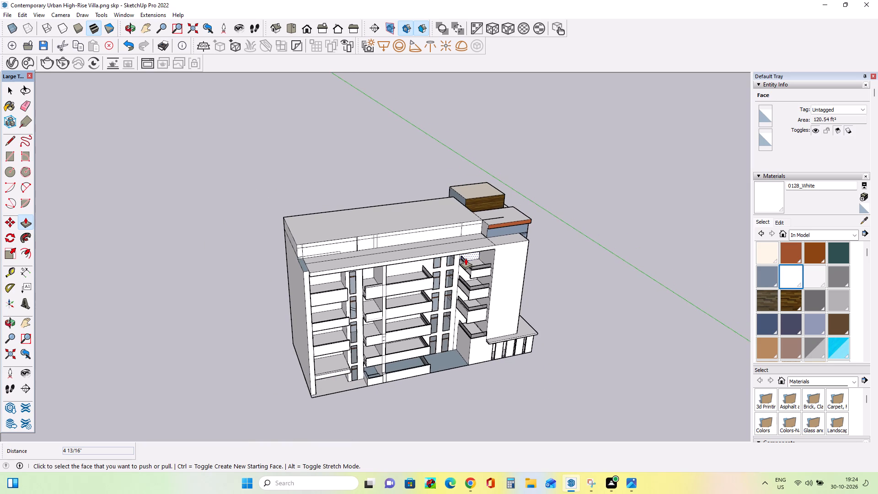
{"action": "scroll", "coordinate": [466, 258], "scroll_direction": "down", "scroll_amount": 5}
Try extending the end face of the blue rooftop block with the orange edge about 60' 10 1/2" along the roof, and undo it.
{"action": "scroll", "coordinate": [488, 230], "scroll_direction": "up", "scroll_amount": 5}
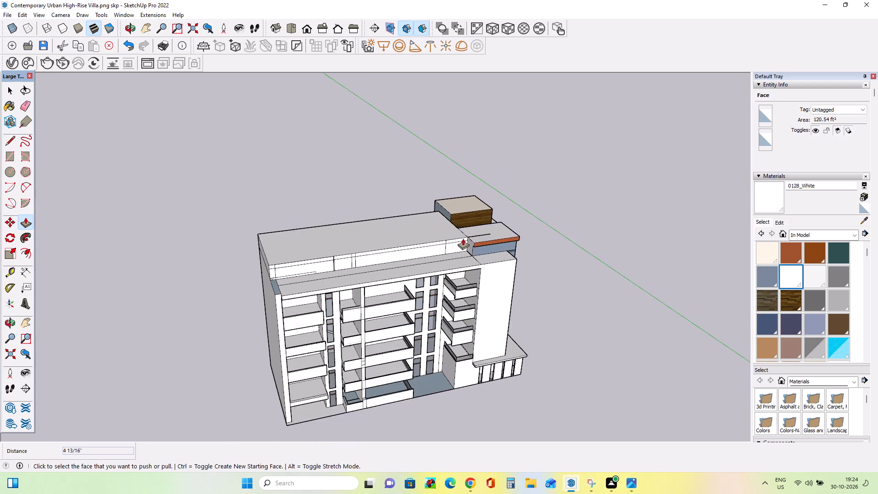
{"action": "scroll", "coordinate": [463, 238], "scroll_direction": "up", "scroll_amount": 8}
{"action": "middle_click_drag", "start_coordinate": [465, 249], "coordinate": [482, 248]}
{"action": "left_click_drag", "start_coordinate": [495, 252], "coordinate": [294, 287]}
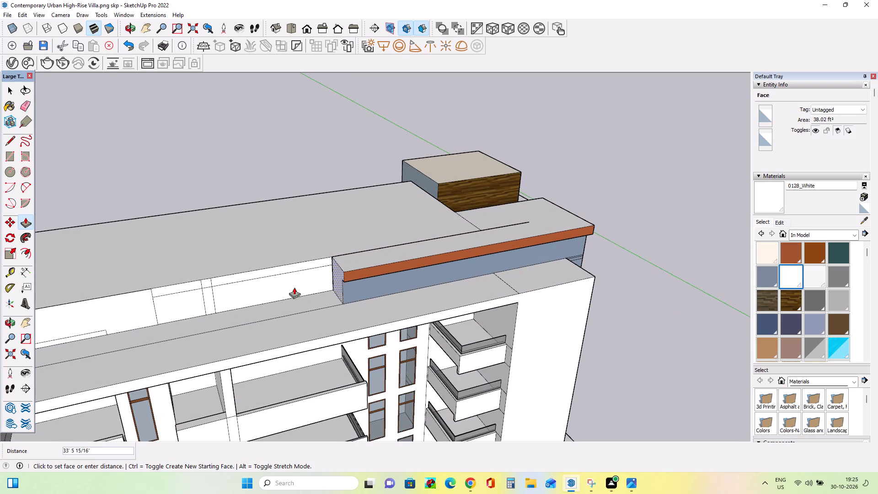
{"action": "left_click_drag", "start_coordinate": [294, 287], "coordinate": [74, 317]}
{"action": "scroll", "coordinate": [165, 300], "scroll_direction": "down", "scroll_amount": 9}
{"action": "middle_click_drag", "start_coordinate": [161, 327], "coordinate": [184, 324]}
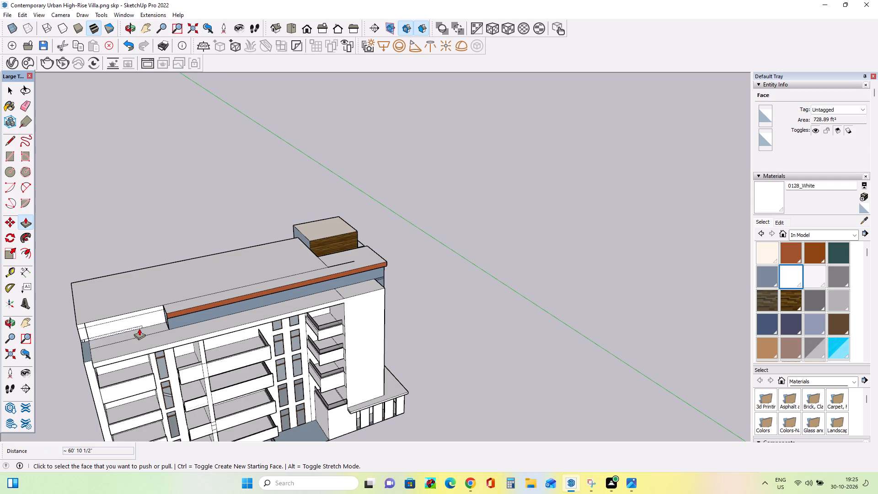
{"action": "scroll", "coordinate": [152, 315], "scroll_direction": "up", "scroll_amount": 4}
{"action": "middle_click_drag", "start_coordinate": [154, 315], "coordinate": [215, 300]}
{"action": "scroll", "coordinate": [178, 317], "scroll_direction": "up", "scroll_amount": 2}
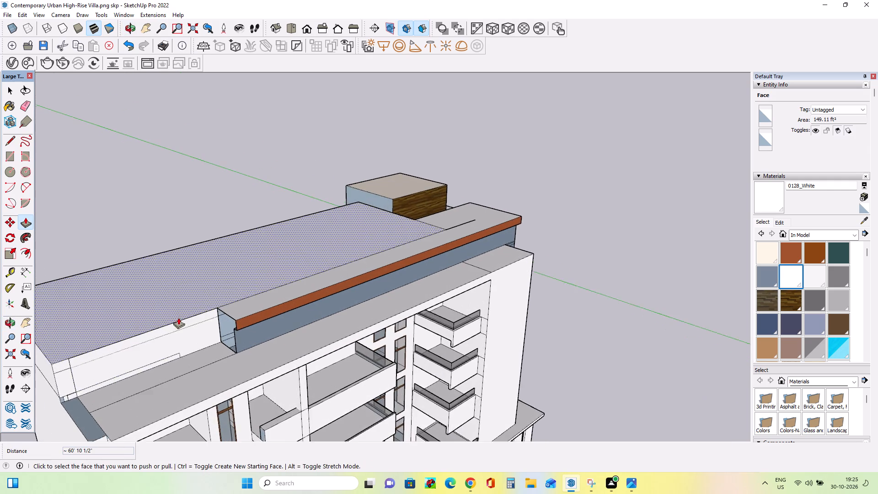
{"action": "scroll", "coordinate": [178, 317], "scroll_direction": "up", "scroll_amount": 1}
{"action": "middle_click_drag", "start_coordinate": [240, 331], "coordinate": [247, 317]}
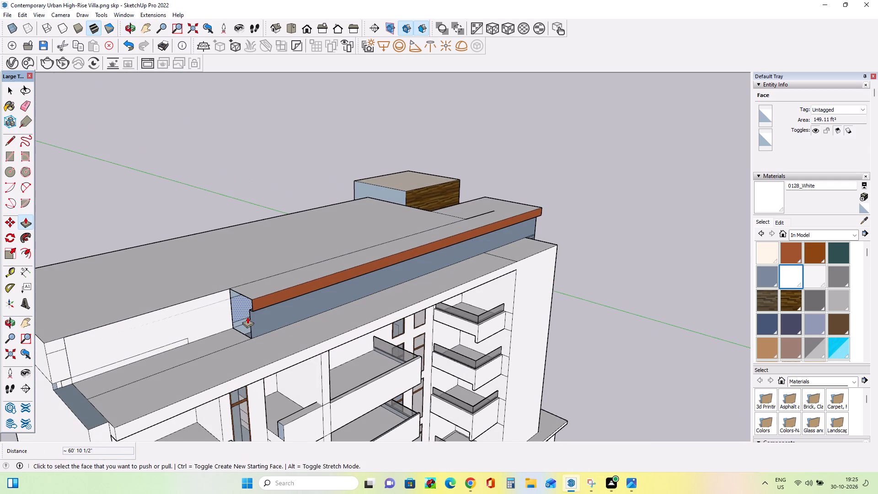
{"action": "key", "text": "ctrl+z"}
Extend the blue rooftop block's end face along the roof by 50' 11 7/8", with further pulls of about 1' 7 1/4" and 7' 8 11/16".
{"action": "left_click_drag", "start_coordinate": [469, 242], "coordinate": [290, 313]}
{"action": "scroll", "coordinate": [311, 293], "scroll_direction": "down", "scroll_amount": 2}
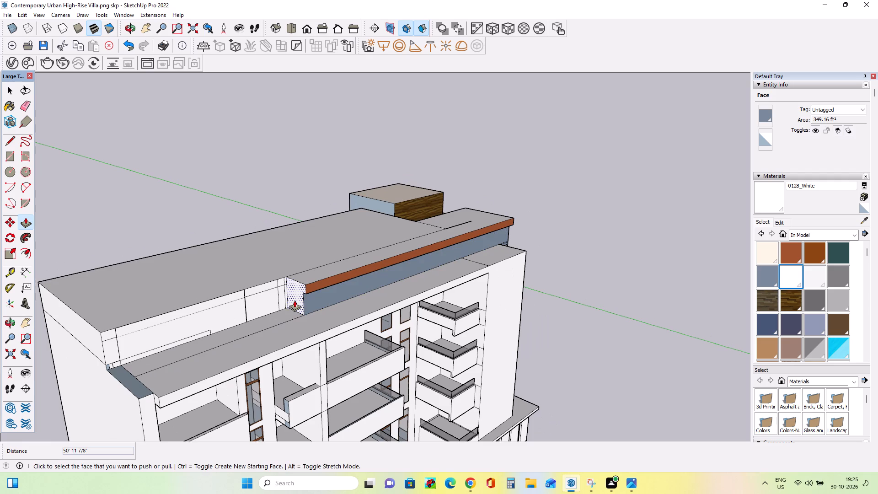
{"action": "left_click_drag", "start_coordinate": [294, 300], "coordinate": [245, 327]}
{"action": "left_click_drag", "start_coordinate": [301, 293], "coordinate": [248, 321]}
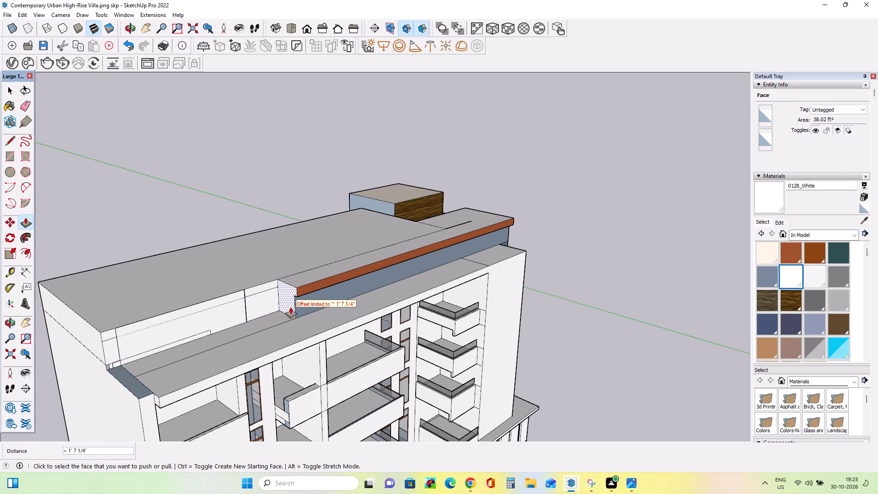
{"action": "scroll", "coordinate": [289, 304], "scroll_direction": "up", "scroll_amount": 3}
{"action": "left_click_drag", "start_coordinate": [289, 304], "coordinate": [243, 325]}
Close the rooftop block's open end with a rectangle from the orange band's lower corner to the inner top corner.
{"action": "scroll", "coordinate": [256, 317], "scroll_direction": "up", "scroll_amount": 3}
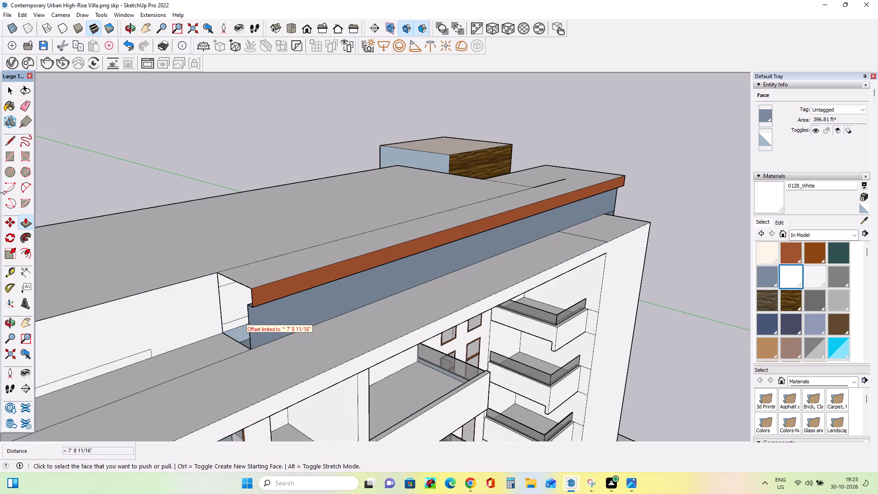
{"action": "left_click", "coordinate": [9, 154]}
{"action": "middle_click_drag", "start_coordinate": [250, 292], "coordinate": [332, 274]}
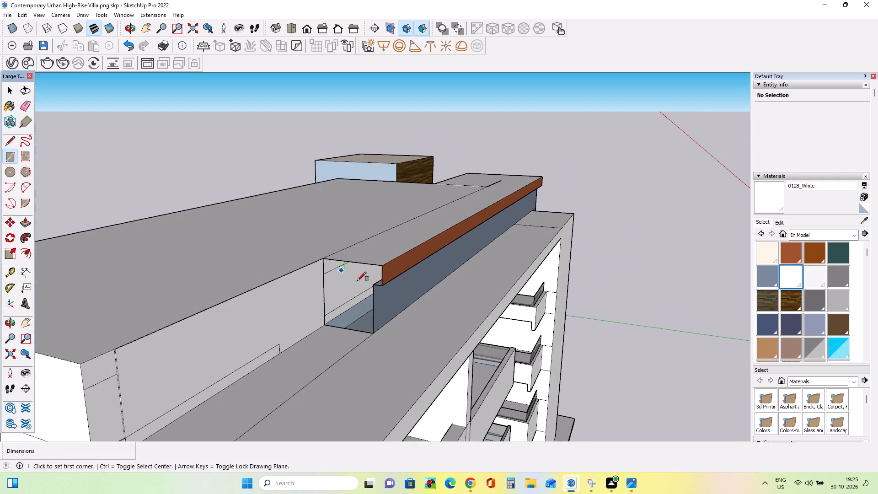
{"action": "scroll", "coordinate": [363, 283], "scroll_direction": "up", "scroll_amount": 3}
{"action": "left_click", "coordinate": [390, 288]}
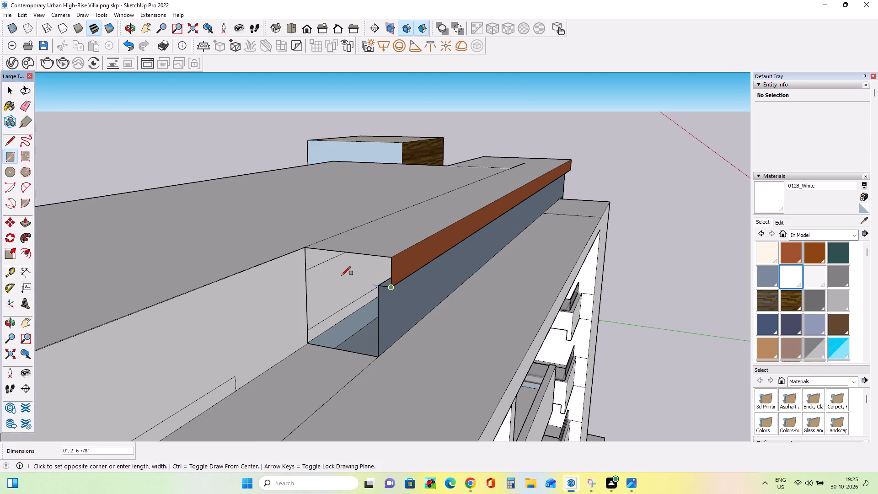
{"action": "left_click", "coordinate": [305, 249]}
{"action": "middle_click_drag", "start_coordinate": [375, 319], "coordinate": [364, 306]}
Pull the rooftop block's lower end face and the orange band's end face about 24' 4" towards the building's end wall.
{"action": "scroll", "coordinate": [364, 306], "scroll_direction": "down", "scroll_amount": 7}
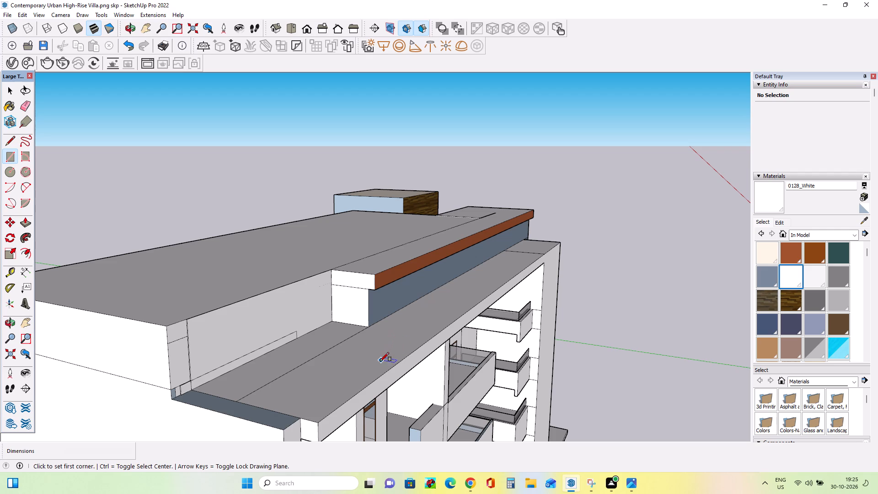
{"action": "left_click", "coordinate": [21, 222]}
{"action": "left_click_drag", "start_coordinate": [348, 300], "coordinate": [210, 378]}
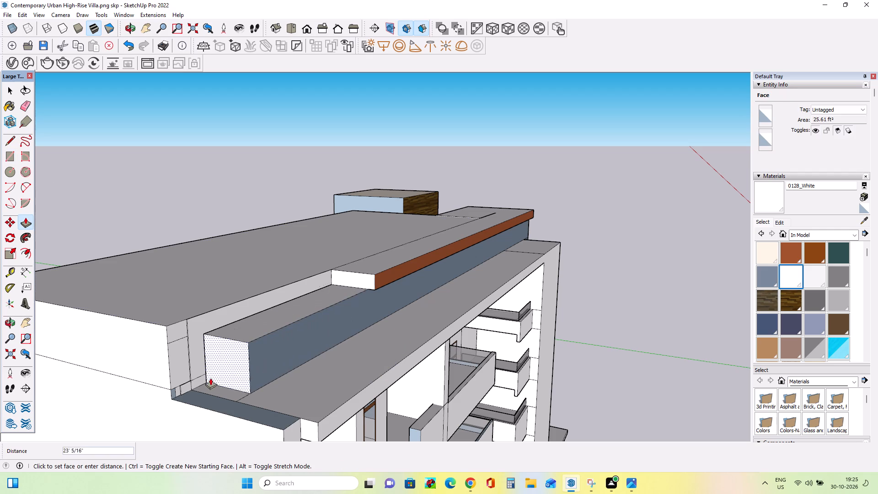
{"action": "left_click_drag", "start_coordinate": [210, 378], "coordinate": [189, 393]}
{"action": "scroll", "coordinate": [220, 389], "scroll_direction": "up", "scroll_amount": 3}
{"action": "left_click_drag", "start_coordinate": [222, 383], "coordinate": [192, 401]}
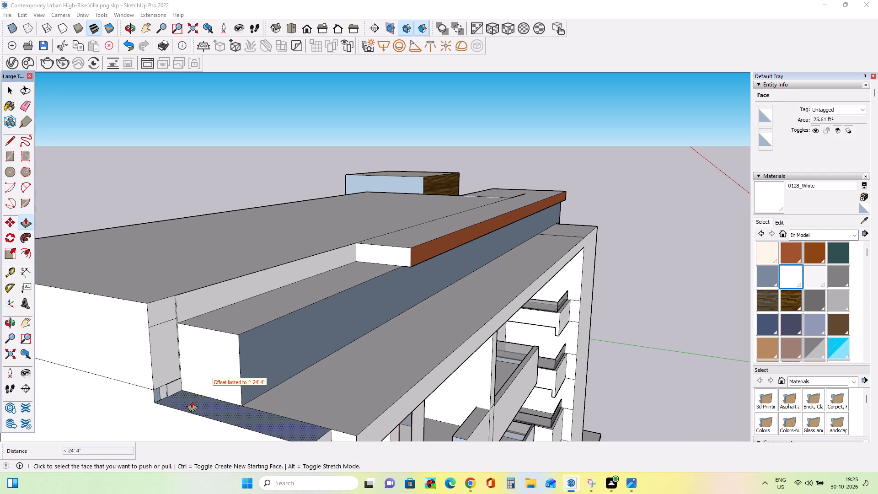
{"action": "left_click_drag", "start_coordinate": [192, 401], "coordinate": [192, 400]}
{"action": "left_click_drag", "start_coordinate": [376, 253], "coordinate": [187, 339]}
Examine the lengthened rooftop block and the front façade from the end, the front and low angles.
{"action": "middle_click_drag", "start_coordinate": [252, 303], "coordinate": [266, 274]}
{"action": "scroll", "coordinate": [316, 277], "scroll_direction": "down", "scroll_amount": 8}
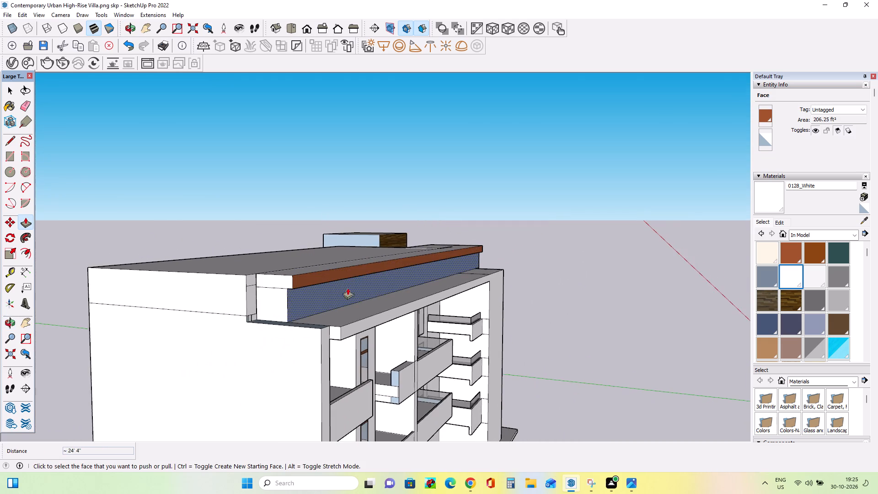
{"action": "middle_click_drag", "start_coordinate": [351, 288], "coordinate": [331, 306]}
{"action": "middle_click_drag", "start_coordinate": [330, 306], "coordinate": [341, 298]}
{"action": "scroll", "coordinate": [341, 298], "scroll_direction": "down", "scroll_amount": 3}
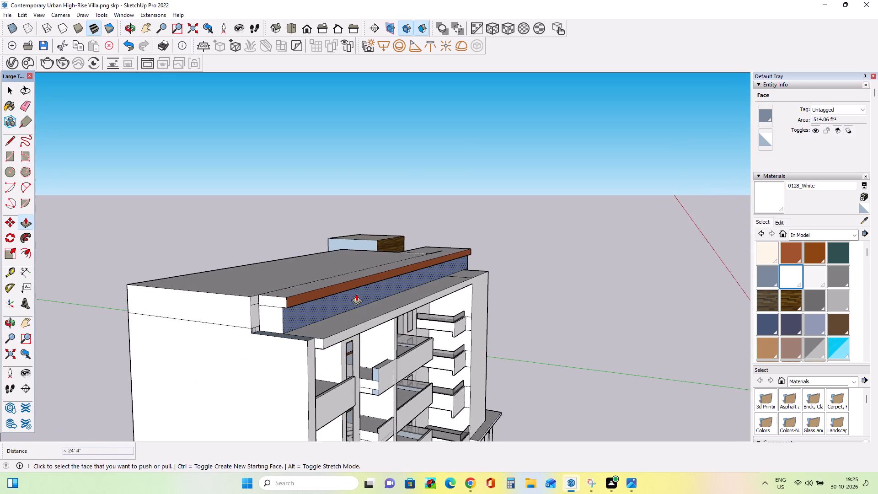
{"action": "scroll", "coordinate": [358, 293], "scroll_direction": "down", "scroll_amount": 4}
{"action": "middle_click_drag", "start_coordinate": [503, 270], "coordinate": [193, 258]}
{"action": "middle_click_drag", "start_coordinate": [403, 325], "coordinate": [405, 305]}
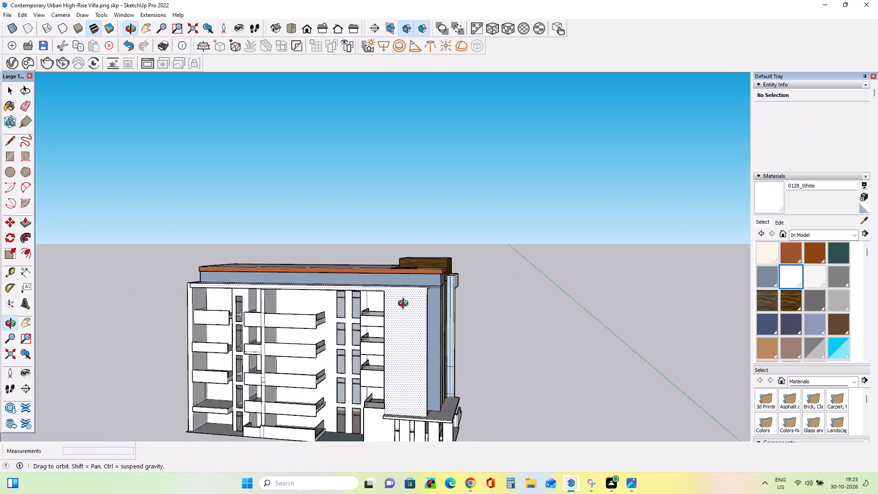
{"action": "middle_click_drag", "start_coordinate": [405, 305], "coordinate": [401, 261]}
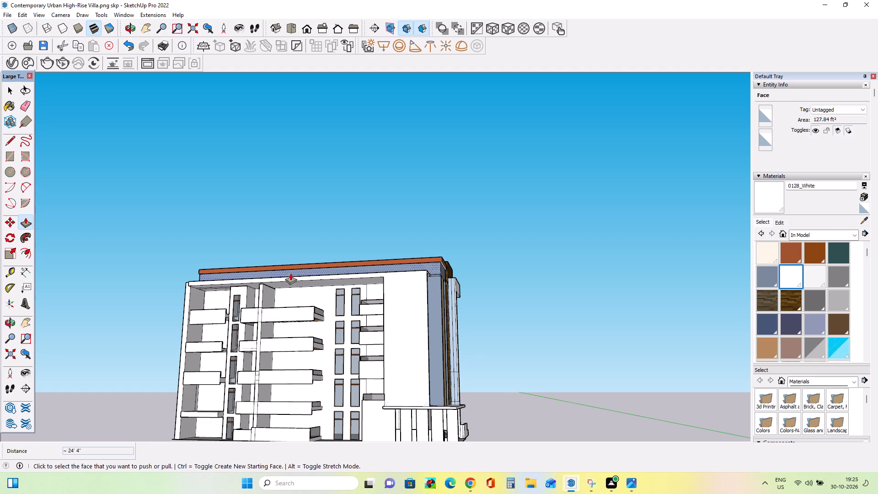
{"action": "middle_click_drag", "start_coordinate": [275, 384], "coordinate": [281, 381]}
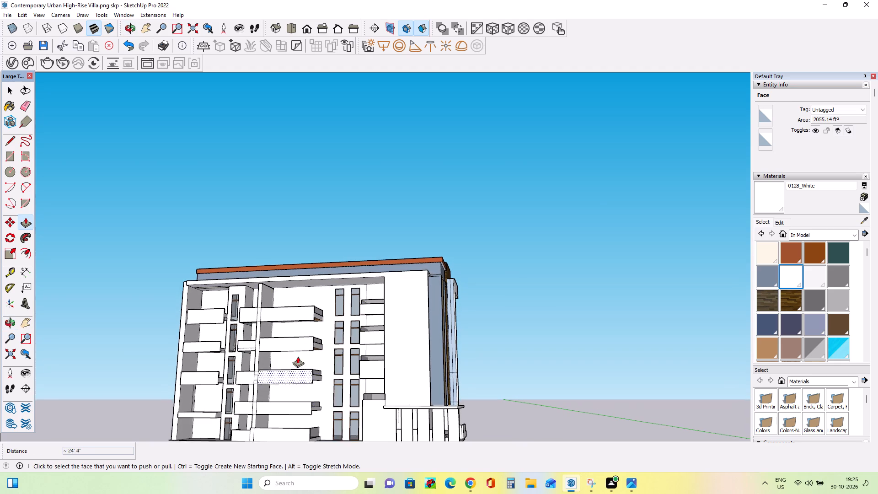
{"action": "scroll", "coordinate": [312, 343], "scroll_direction": "down", "scroll_amount": 3}
{"action": "scroll", "coordinate": [421, 345], "scroll_direction": "up", "scroll_amount": 4}
{"action": "middle_click_drag", "start_coordinate": [423, 355], "coordinate": [423, 374]}
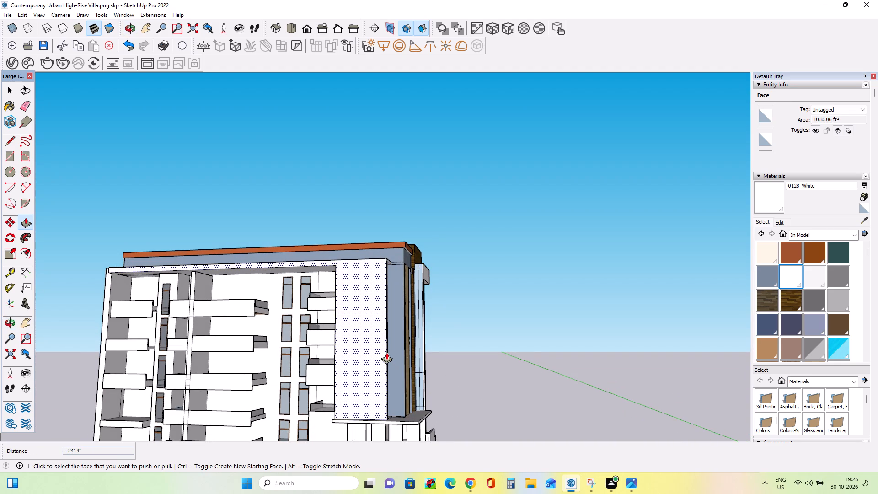
{"action": "middle_click_drag", "start_coordinate": [403, 364], "coordinate": [405, 360]}
{"action": "scroll", "coordinate": [232, 262], "scroll_direction": "up", "scroll_amount": 4}
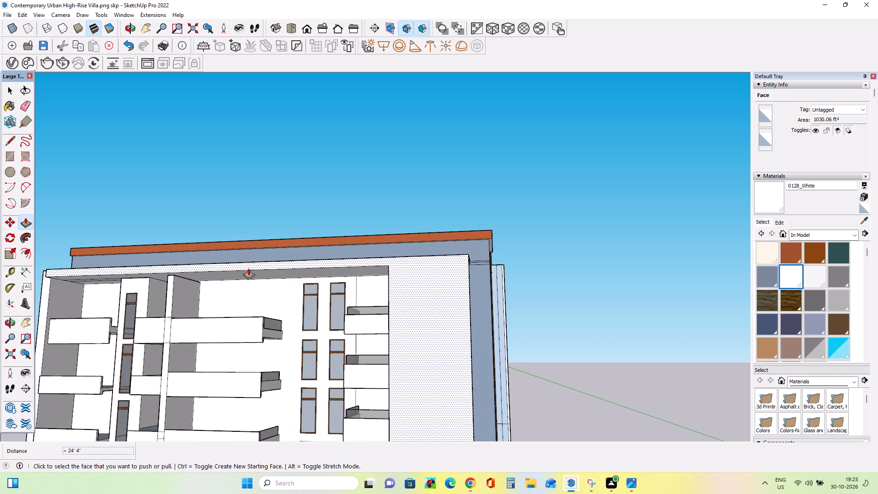
{"action": "middle_click_drag", "start_coordinate": [271, 279], "coordinate": [278, 267]}
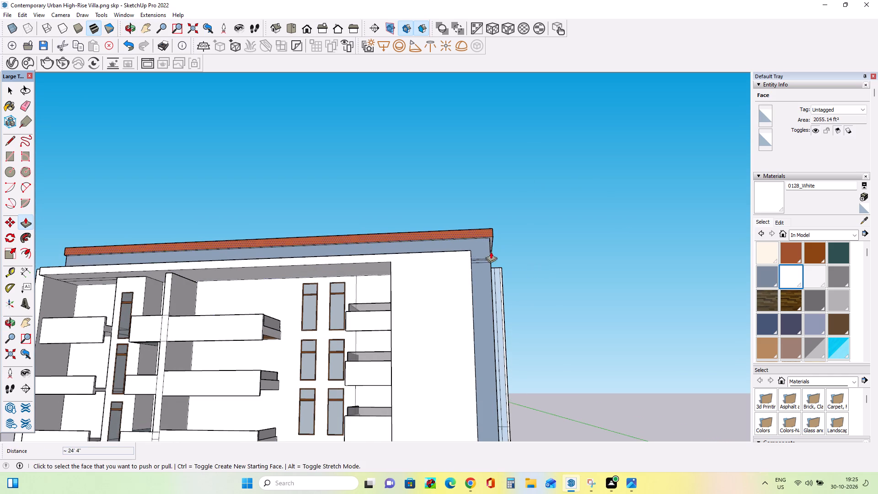
{"action": "scroll", "coordinate": [473, 235], "scroll_direction": "down", "scroll_amount": 6}
{"action": "middle_click_drag", "start_coordinate": [507, 258], "coordinate": [507, 267]}
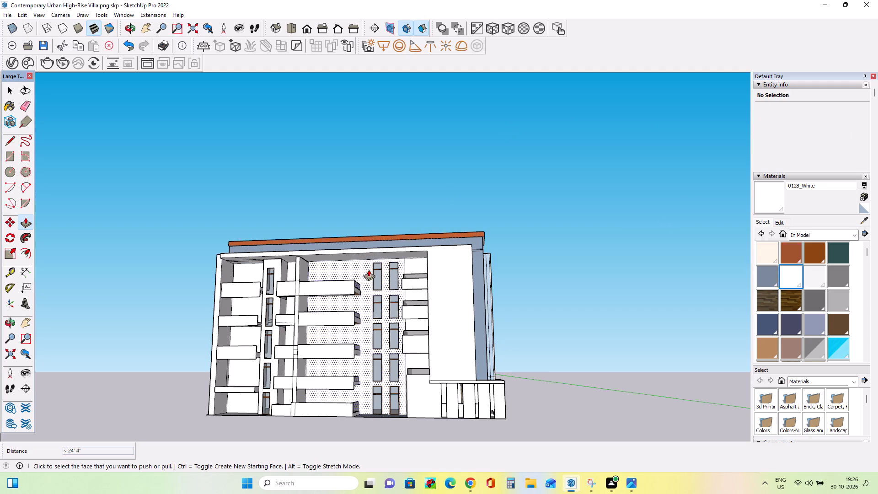
Paint the horizontal beam's underside above the balconies with the Wood Floor Light material.
{"action": "middle_click_drag", "start_coordinate": [369, 268], "coordinate": [367, 258]}
{"action": "scroll", "coordinate": [791, 260], "scroll_direction": "down", "scroll_amount": 3}
{"action": "scroll", "coordinate": [808, 295], "scroll_direction": "up", "scroll_amount": 2}
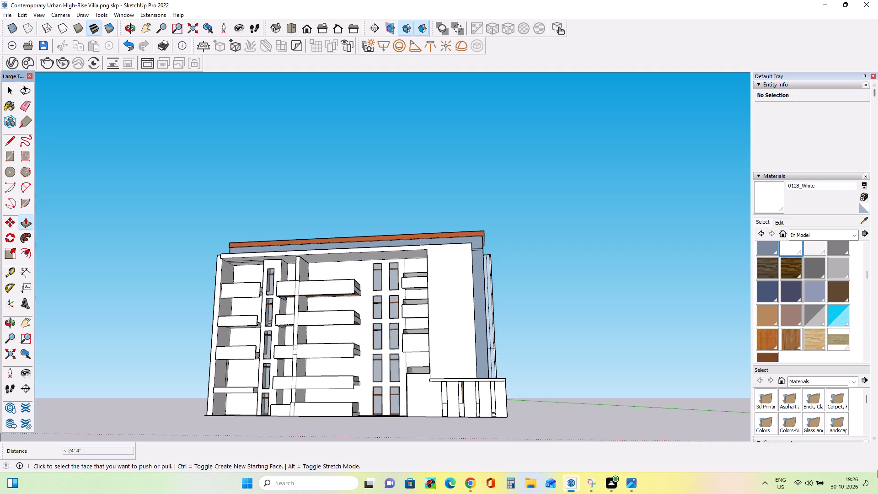
{"action": "left_click", "coordinate": [815, 343]}
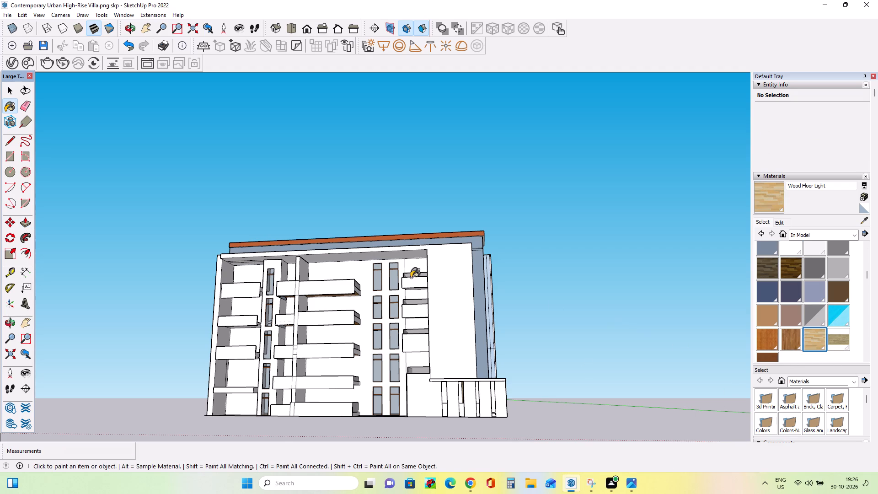
{"action": "scroll", "coordinate": [397, 208], "scroll_direction": "up", "scroll_amount": 3}
{"action": "middle_click_drag", "start_coordinate": [359, 273], "coordinate": [370, 239]}
{"action": "left_click", "coordinate": [374, 262]}
{"action": "middle_click_drag", "start_coordinate": [447, 275], "coordinate": [448, 276]}
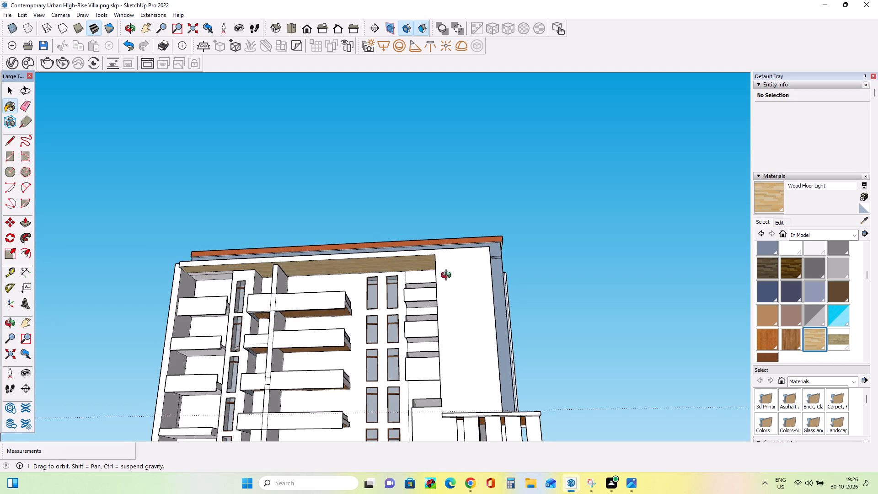
{"action": "middle_click_drag", "start_coordinate": [448, 276], "coordinate": [460, 283]}
{"action": "scroll", "coordinate": [203, 282], "scroll_direction": "up", "scroll_amount": 3}
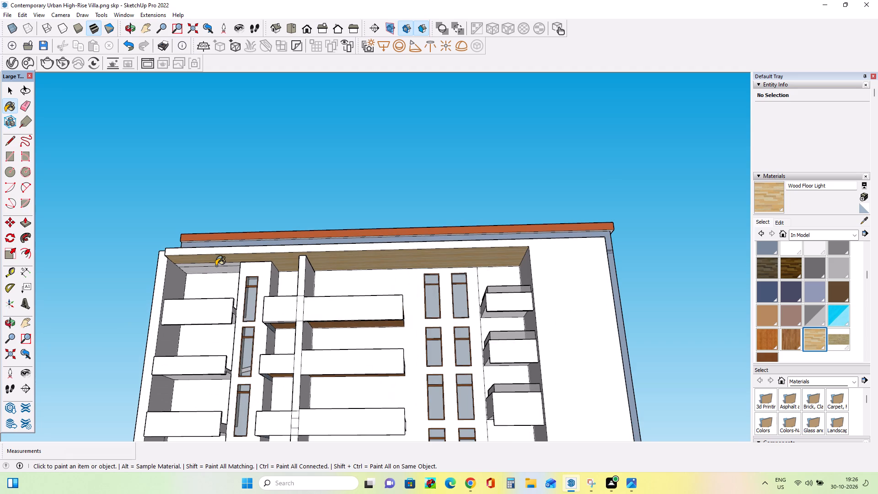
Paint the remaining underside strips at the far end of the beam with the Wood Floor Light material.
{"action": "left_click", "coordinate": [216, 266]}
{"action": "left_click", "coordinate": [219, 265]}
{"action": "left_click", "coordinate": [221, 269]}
Examine the whole building from the balcony façade, from above and around the entrance corner.
{"action": "scroll", "coordinate": [277, 285], "scroll_direction": "down", "scroll_amount": 3}
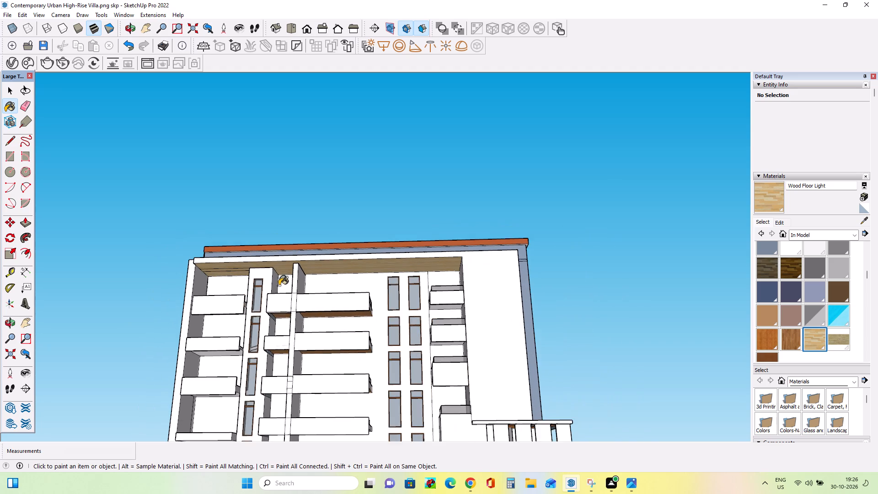
{"action": "scroll", "coordinate": [282, 286], "scroll_direction": "down", "scroll_amount": 4}
{"action": "middle_click_drag", "start_coordinate": [429, 305], "coordinate": [418, 331]}
{"action": "scroll", "coordinate": [418, 331], "scroll_direction": "down", "scroll_amount": 5}
{"action": "middle_click_drag", "start_coordinate": [450, 344], "coordinate": [448, 380]}
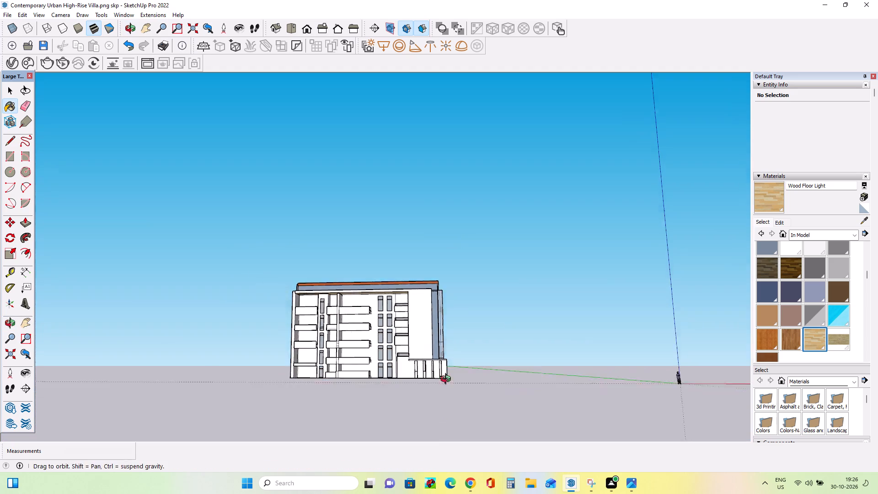
{"action": "middle_click_drag", "start_coordinate": [448, 380], "coordinate": [401, 463]}
{"action": "scroll", "coordinate": [425, 387], "scroll_direction": "up", "scroll_amount": 7}
{"action": "middle_click_drag", "start_coordinate": [425, 386], "coordinate": [266, 396]}
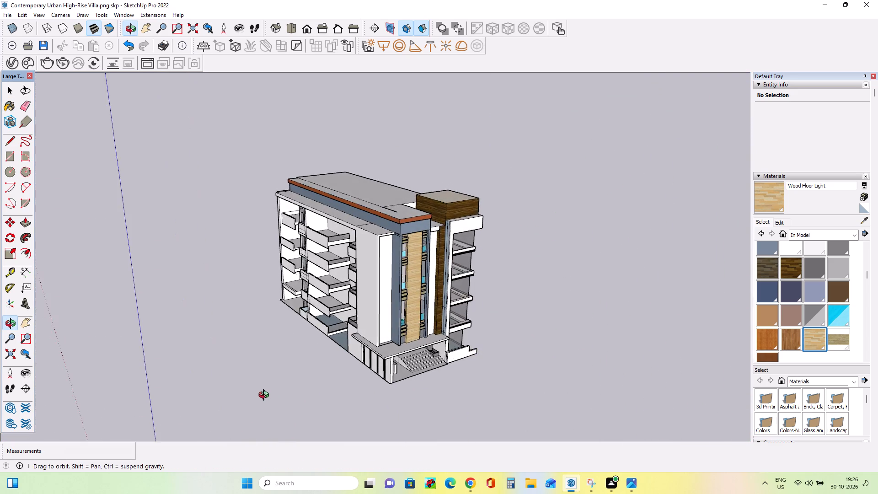
{"action": "middle_click_drag", "start_coordinate": [266, 396], "coordinate": [390, 360]}
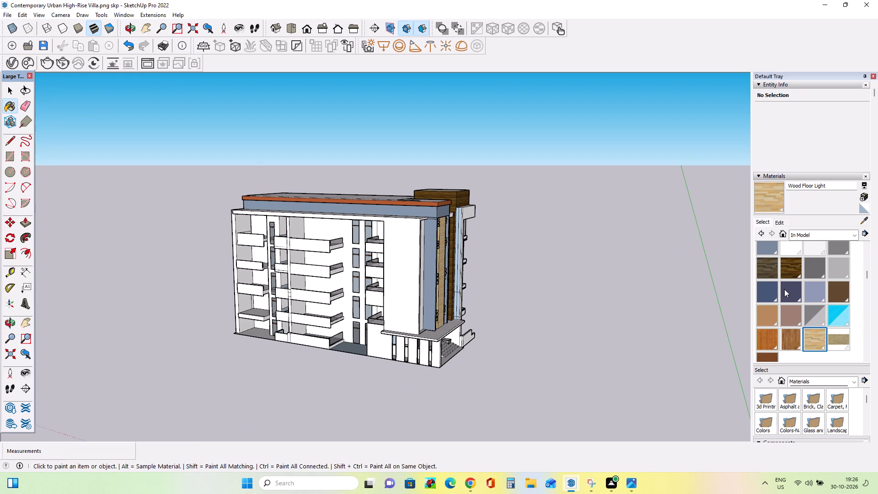
Paint the tall blank wall beside the balconies and its narrow edge face with Polished Concrete Old from Asphalt and Concrete.
{"action": "scroll", "coordinate": [839, 278], "scroll_direction": "up", "scroll_amount": 3}
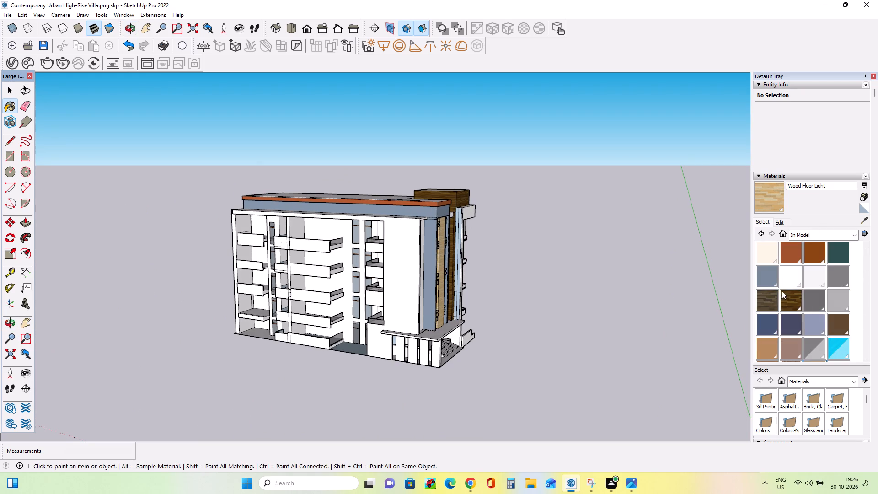
{"action": "left_click", "coordinate": [800, 237]}
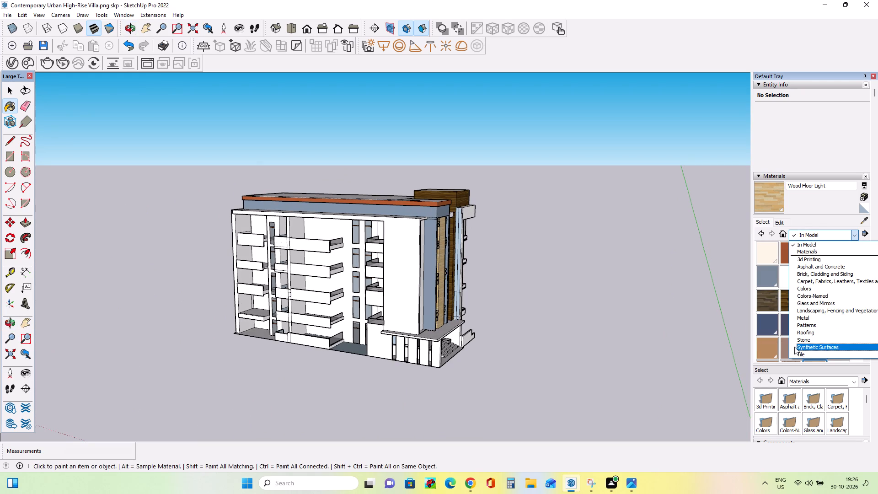
{"action": "scroll", "coordinate": [794, 347], "scroll_direction": "down", "scroll_amount": 3}
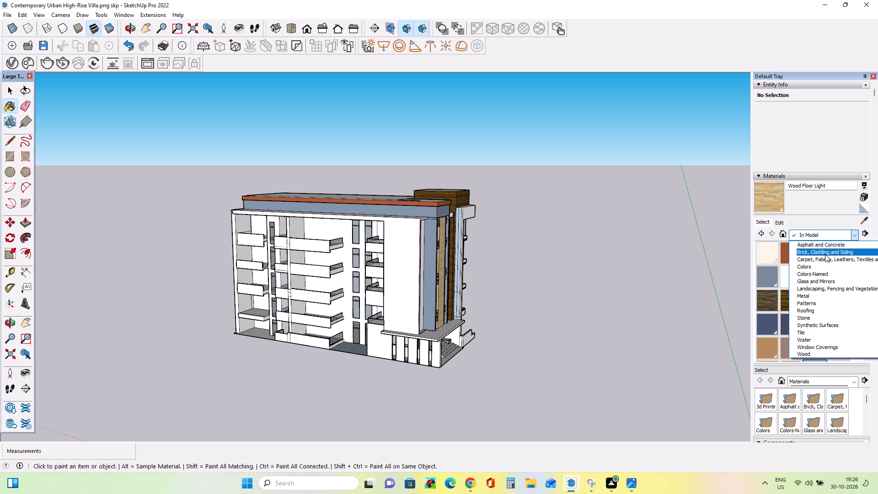
{"action": "left_click", "coordinate": [821, 242]}
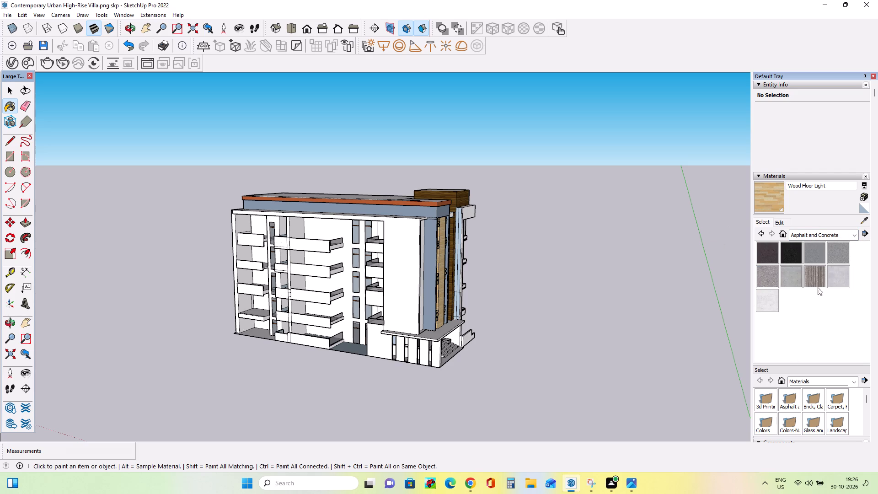
{"action": "left_click", "coordinate": [773, 304]}
{"action": "left_click", "coordinate": [411, 303]}
{"action": "scroll", "coordinate": [435, 296], "scroll_direction": "up", "scroll_amount": 3}
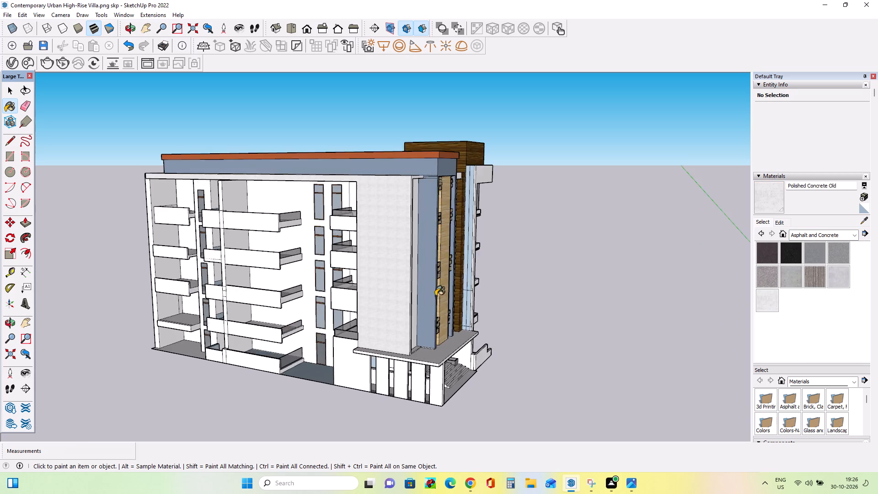
{"action": "scroll", "coordinate": [435, 296], "scroll_direction": "up", "scroll_amount": 3}
{"action": "middle_click_drag", "start_coordinate": [423, 304], "coordinate": [299, 347]}
{"action": "scroll", "coordinate": [316, 338], "scroll_direction": "up", "scroll_amount": 7}
{"action": "left_click", "coordinate": [357, 338]}
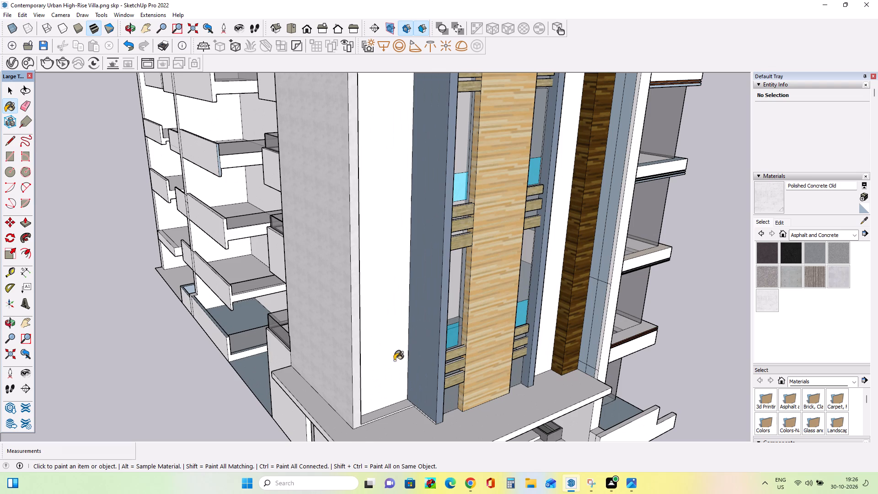
Examine the concrete-finished wall and the balcony façade from the entrance corner, the front and low angles.
{"action": "scroll", "coordinate": [427, 373], "scroll_direction": "down", "scroll_amount": 10}
{"action": "middle_click_drag", "start_coordinate": [428, 373], "coordinate": [524, 379]}
{"action": "scroll", "coordinate": [468, 368], "scroll_direction": "down", "scroll_amount": 1}
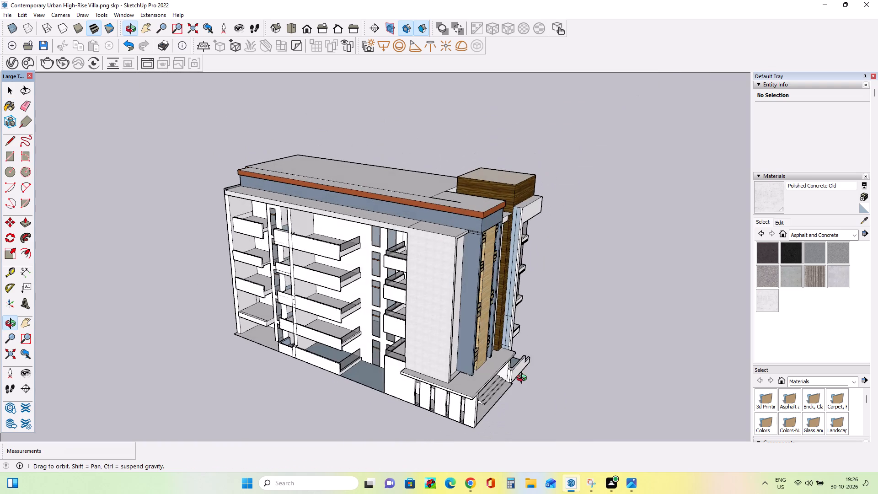
{"action": "middle_click_drag", "start_coordinate": [524, 379], "coordinate": [571, 380]}
{"action": "middle_click_drag", "start_coordinate": [313, 299], "coordinate": [340, 262]}
{"action": "scroll", "coordinate": [285, 264], "scroll_direction": "up", "scroll_amount": 3}
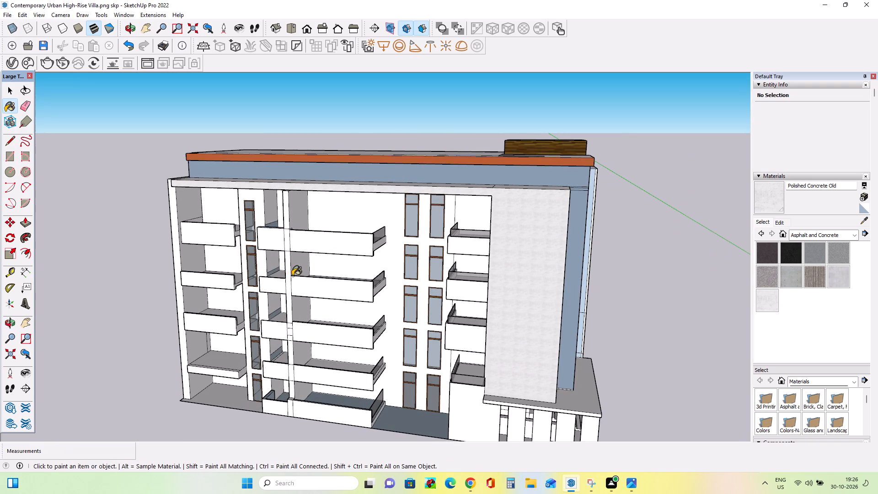
{"action": "middle_click_drag", "start_coordinate": [333, 277], "coordinate": [341, 290]}
{"action": "middle_click_drag", "start_coordinate": [264, 316], "coordinate": [301, 324]}
{"action": "middle_click_drag", "start_coordinate": [303, 318], "coordinate": [320, 261]}
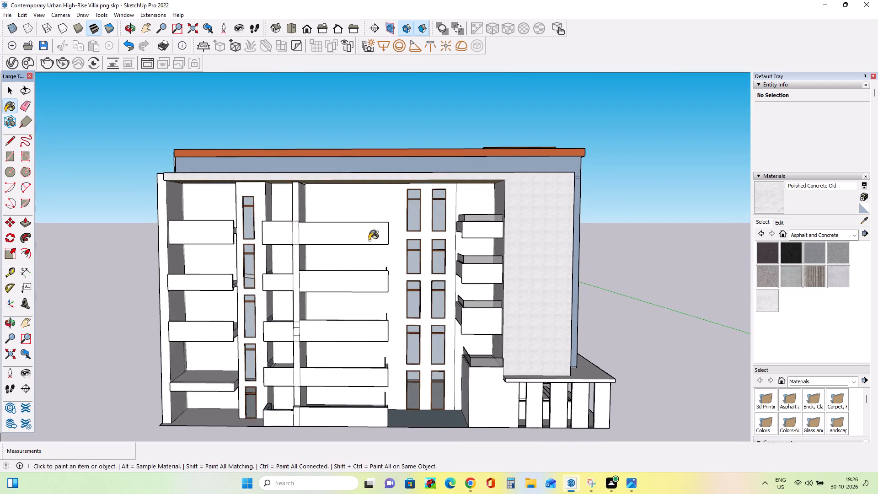
{"action": "middle_click_drag", "start_coordinate": [395, 247], "coordinate": [366, 247]}
{"action": "middle_click_drag", "start_coordinate": [384, 230], "coordinate": [402, 174]}
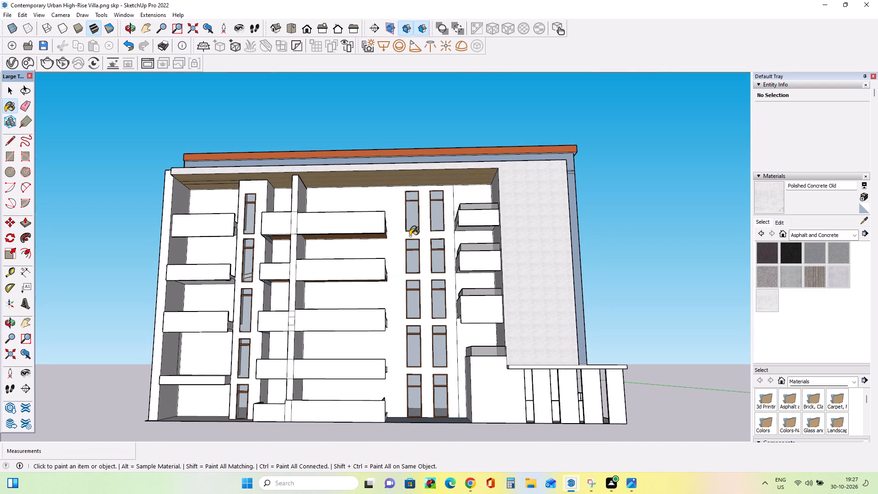
{"action": "middle_click_drag", "start_coordinate": [407, 235], "coordinate": [385, 216]}
Paint the whole underside of the horizontal beam above the balconies, including its far-end strips, with Wood Bamboo.
{"action": "left_click", "coordinate": [799, 234]}
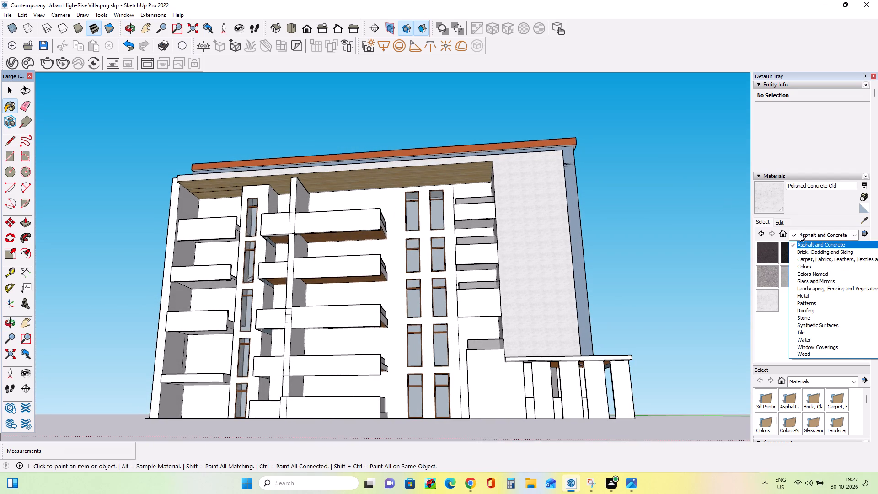
{"action": "left_click", "coordinate": [823, 355]}
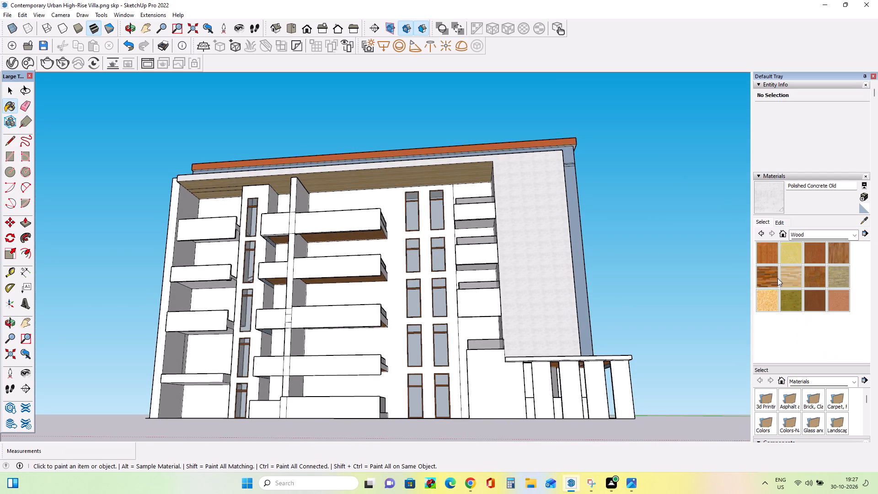
{"action": "left_click", "coordinate": [769, 255]}
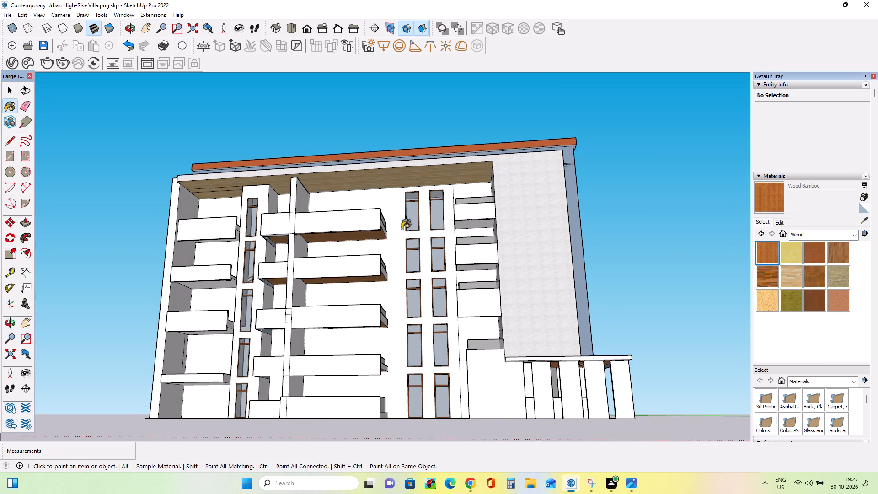
{"action": "left_click", "coordinate": [409, 175]}
{"action": "scroll", "coordinate": [205, 195], "scroll_direction": "up", "scroll_amount": 3}
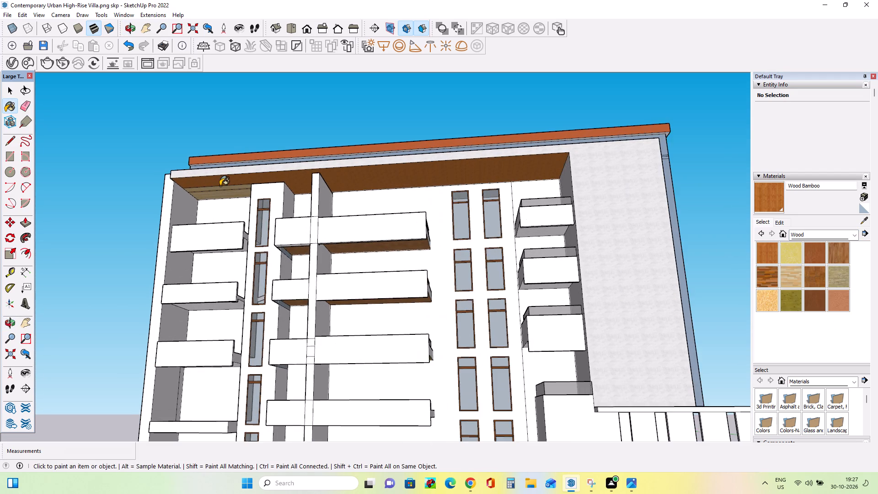
{"action": "left_click", "coordinate": [220, 186]}
{"action": "left_click", "coordinate": [224, 187]}
{"action": "left_click", "coordinate": [227, 194]}
{"action": "scroll", "coordinate": [326, 216], "scroll_direction": "down", "scroll_amount": 4}
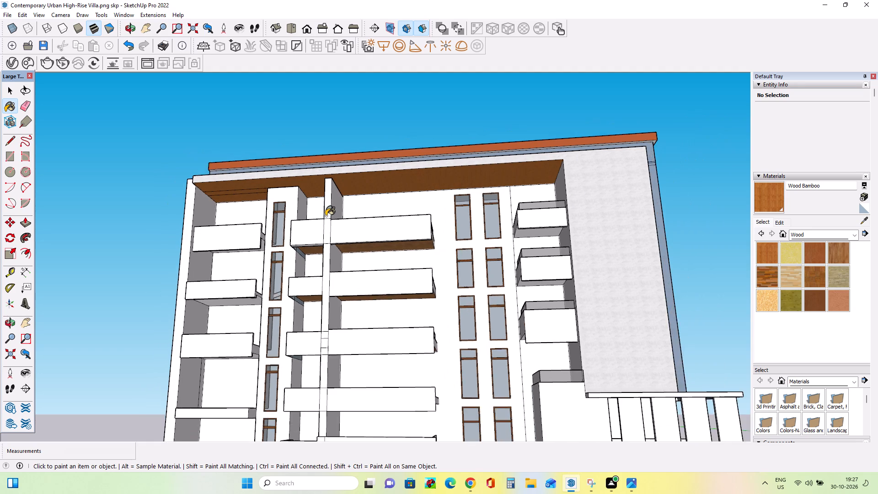
Paint the overhanging underside of the rooftop block's orange band with the Wood Bamboo material.
{"action": "scroll", "coordinate": [326, 216], "scroll_direction": "down", "scroll_amount": 4}
{"action": "middle_click_drag", "start_coordinate": [518, 261], "coordinate": [449, 340]}
{"action": "middle_click_drag", "start_coordinate": [420, 289], "coordinate": [423, 279]}
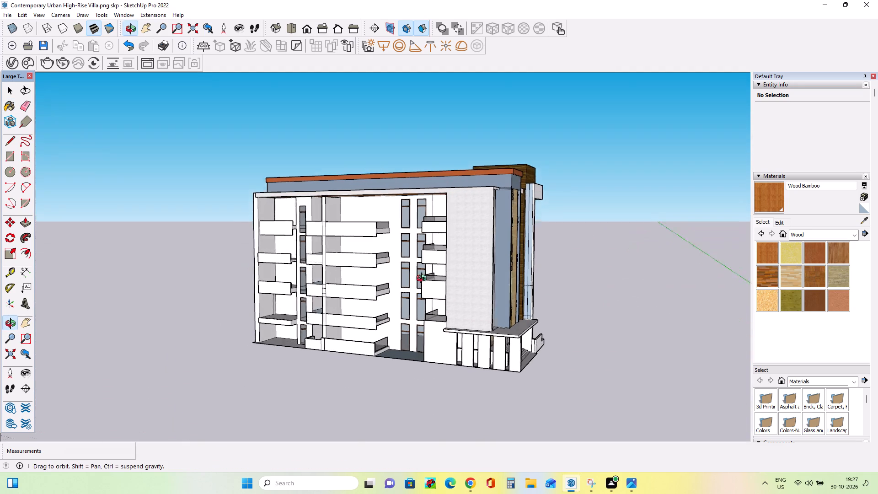
{"action": "middle_click_drag", "start_coordinate": [423, 279], "coordinate": [439, 231]}
{"action": "scroll", "coordinate": [465, 239], "scroll_direction": "up", "scroll_amount": 3}
{"action": "middle_click_drag", "start_coordinate": [487, 247], "coordinate": [343, 247]}
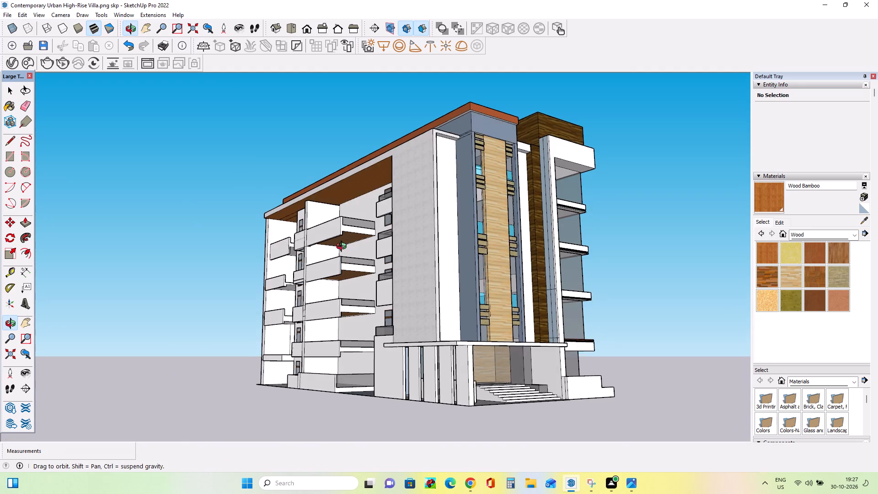
{"action": "middle_click_drag", "start_coordinate": [343, 247], "coordinate": [362, 213]}
{"action": "scroll", "coordinate": [483, 96], "scroll_direction": "up", "scroll_amount": 7}
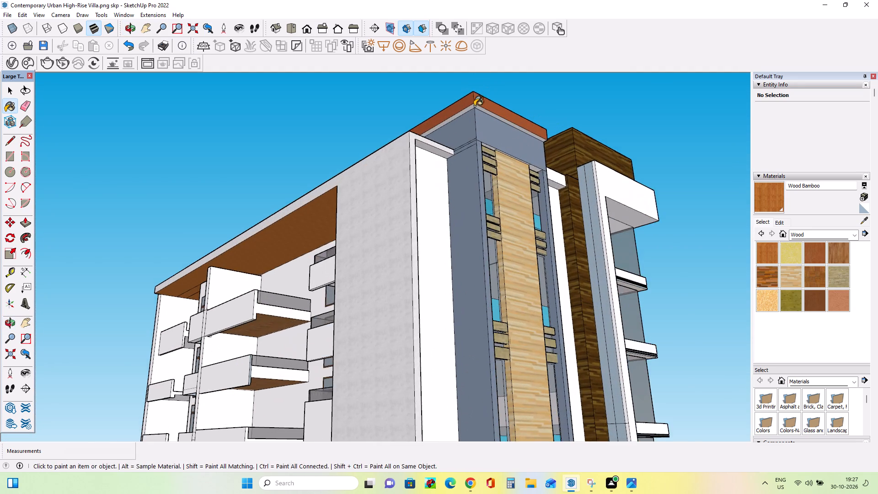
{"action": "scroll", "coordinate": [473, 107], "scroll_direction": "up", "scroll_amount": 2}
{"action": "middle_click_drag", "start_coordinate": [526, 135], "coordinate": [462, 167]}
{"action": "middle_click_drag", "start_coordinate": [458, 152], "coordinate": [479, 112]}
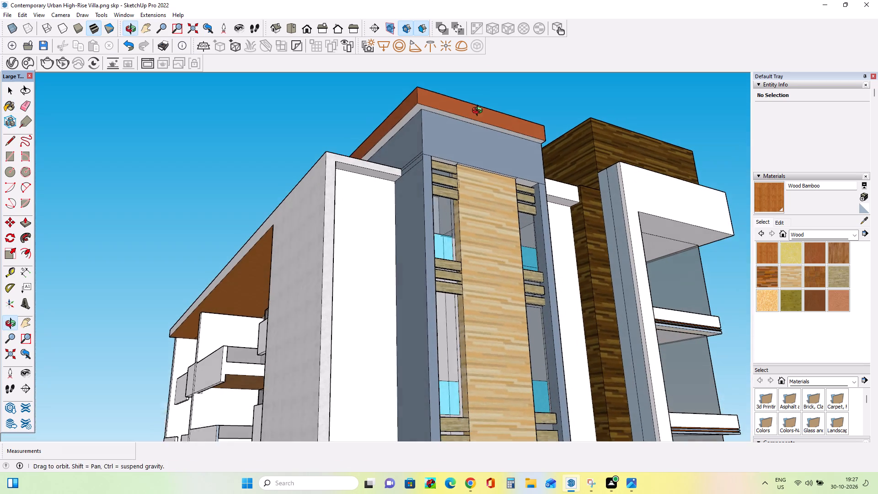
{"action": "middle_click_drag", "start_coordinate": [479, 112], "coordinate": [480, 110]}
{"action": "left_click", "coordinate": [420, 107]}
Examine the new finishes on the entrance end, the tower and the balcony façade from several angles and distances.
{"action": "middle_click_drag", "start_coordinate": [450, 104], "coordinate": [476, 140]}
{"action": "scroll", "coordinate": [477, 142], "scroll_direction": "down", "scroll_amount": 1}
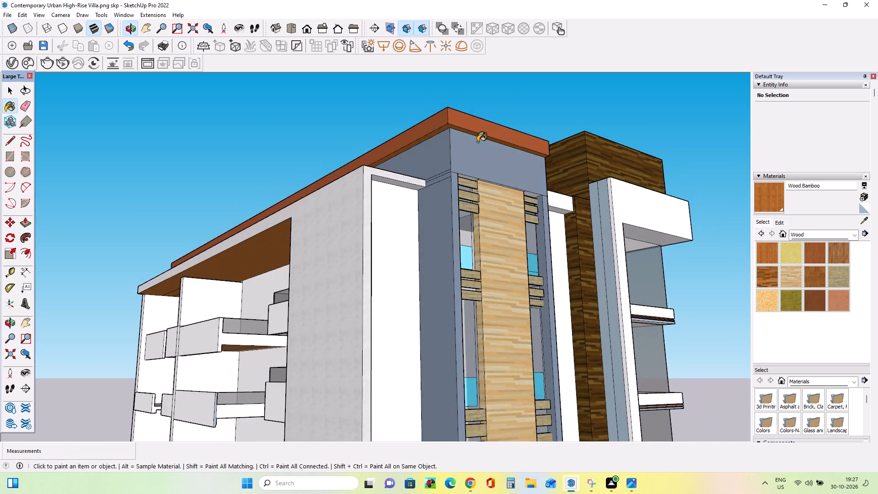
{"action": "scroll", "coordinate": [477, 142], "scroll_direction": "down", "scroll_amount": 8}
{"action": "middle_click_drag", "start_coordinate": [477, 182], "coordinate": [432, 226]}
{"action": "scroll", "coordinate": [462, 236], "scroll_direction": "up", "scroll_amount": 3}
{"action": "middle_click_drag", "start_coordinate": [496, 239], "coordinate": [465, 243]}
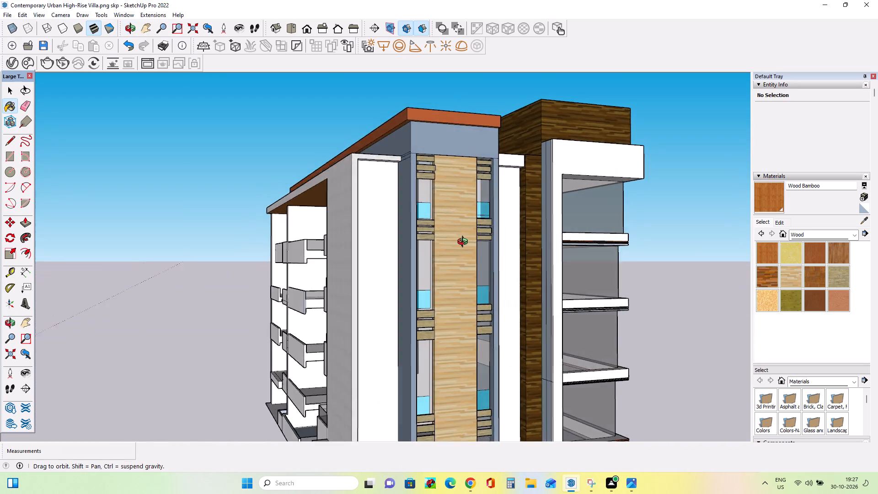
{"action": "middle_click_drag", "start_coordinate": [465, 243], "coordinate": [420, 253]}
{"action": "scroll", "coordinate": [421, 253], "scroll_direction": "down", "scroll_amount": 6}
{"action": "middle_click_drag", "start_coordinate": [464, 265], "coordinate": [538, 233]}
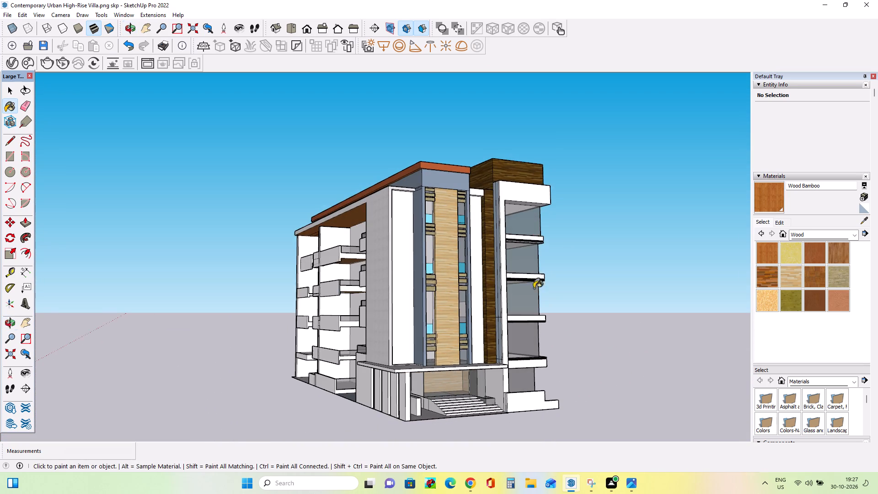
{"action": "scroll", "coordinate": [502, 372], "scroll_direction": "up", "scroll_amount": 3}
{"action": "middle_click_drag", "start_coordinate": [497, 372], "coordinate": [543, 383]}
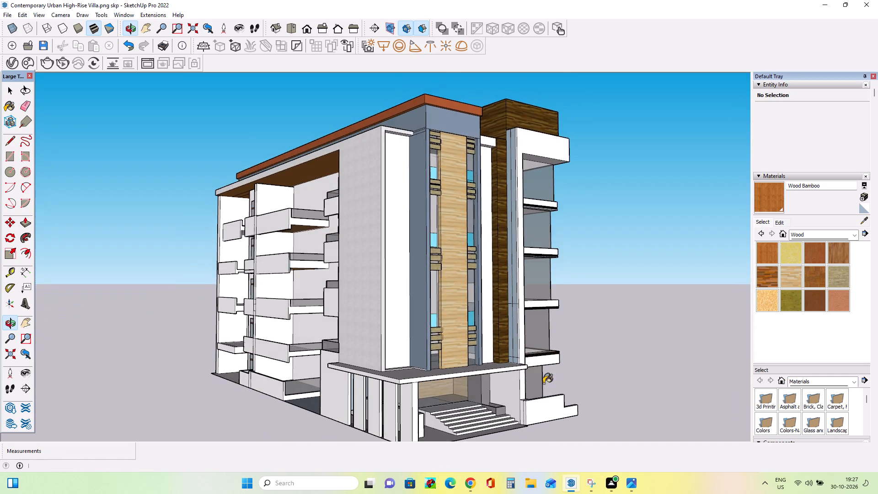
{"action": "scroll", "coordinate": [487, 367], "scroll_direction": "up", "scroll_amount": 2}
{"action": "scroll", "coordinate": [481, 337], "scroll_direction": "down", "scroll_amount": 3}
{"action": "middle_click_drag", "start_coordinate": [472, 335], "coordinate": [530, 347]}
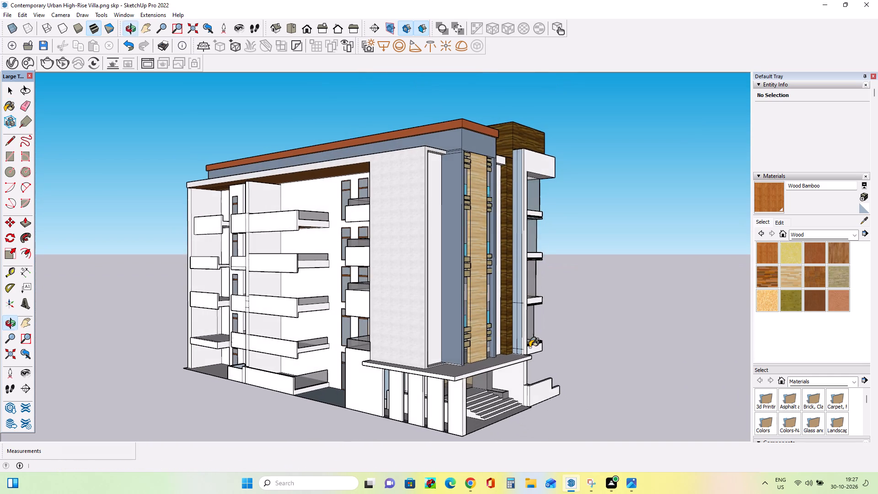
{"action": "scroll", "coordinate": [535, 338], "scroll_direction": "up", "scroll_amount": 1}
{"action": "middle_click_drag", "start_coordinate": [539, 339], "coordinate": [556, 344]}
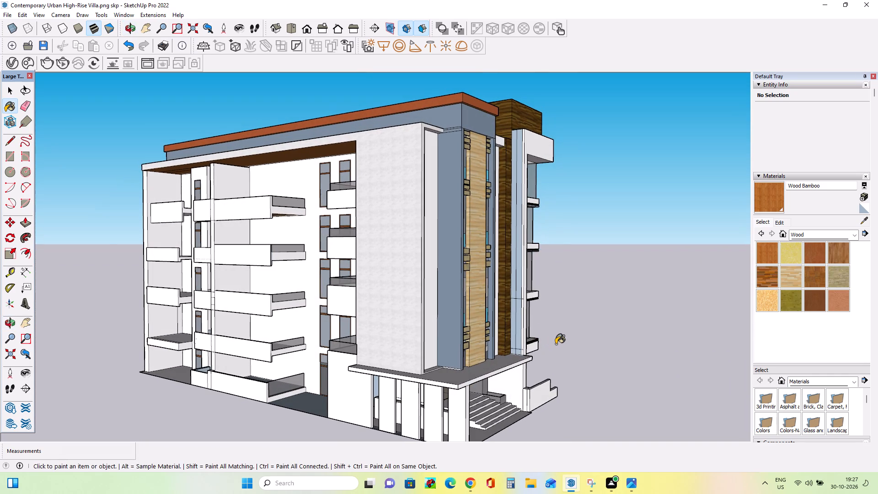
{"action": "scroll", "coordinate": [555, 344], "scroll_direction": "up", "scroll_amount": 1}
{"action": "middle_click_drag", "start_coordinate": [554, 344], "coordinate": [509, 354]}
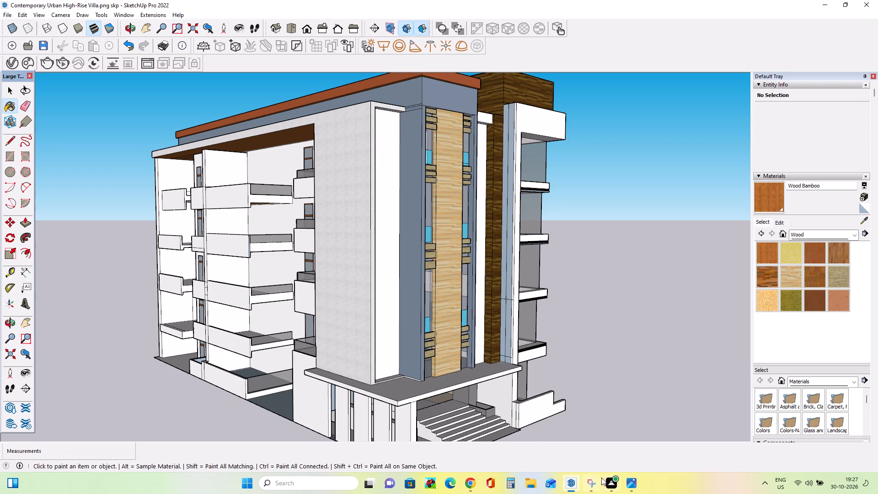
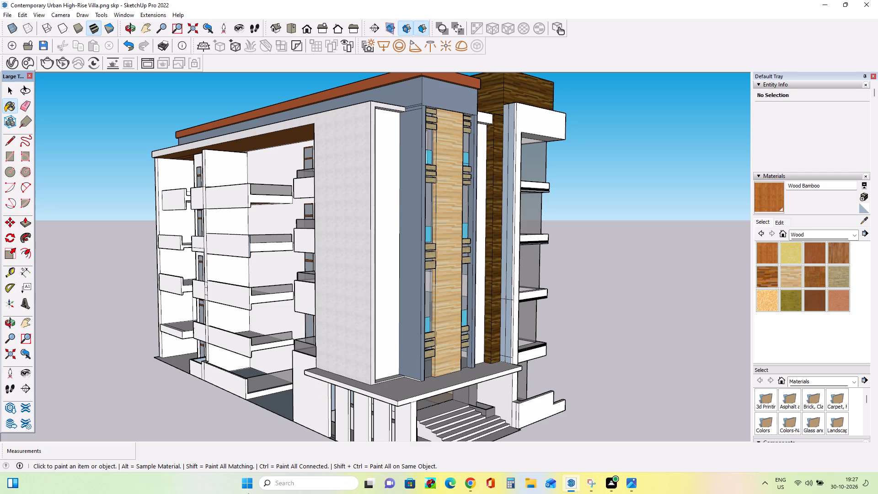
Examine the balcony façade, the concrete-finished wall and the entrance end from several angles and distances.
{"action": "middle_click_drag", "start_coordinate": [256, 227], "coordinate": [337, 220]}
{"action": "middle_click_drag", "start_coordinate": [116, 257], "coordinate": [153, 262]}
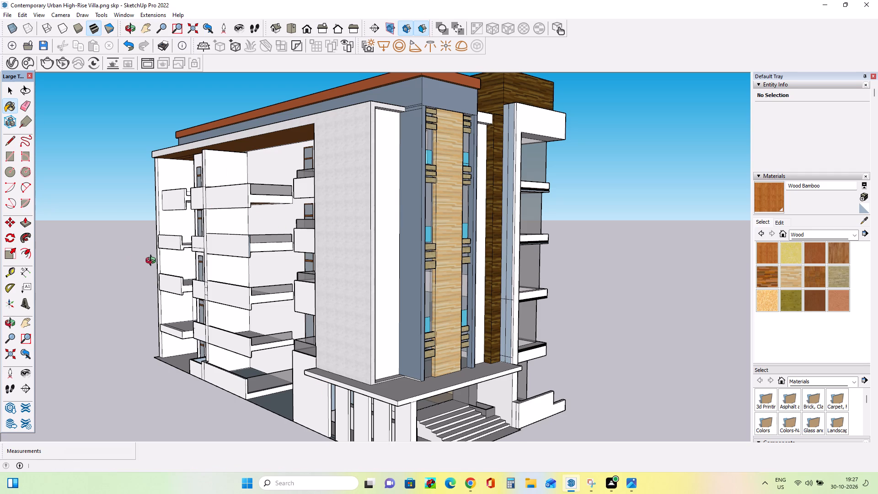
{"action": "middle_click_drag", "start_coordinate": [153, 262], "coordinate": [165, 262]}
{"action": "middle_click_drag", "start_coordinate": [295, 251], "coordinate": [274, 265]}
{"action": "scroll", "coordinate": [374, 257], "scroll_direction": "down", "scroll_amount": 3}
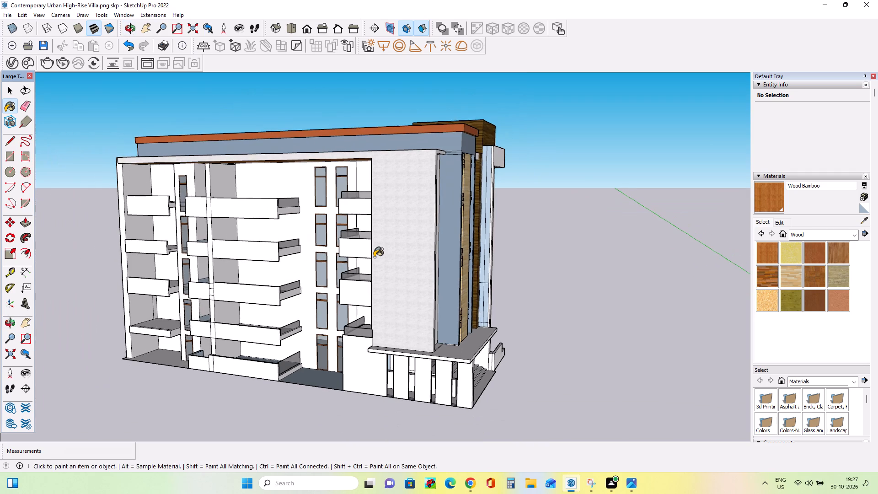
{"action": "middle_click", "coordinate": [379, 262]}
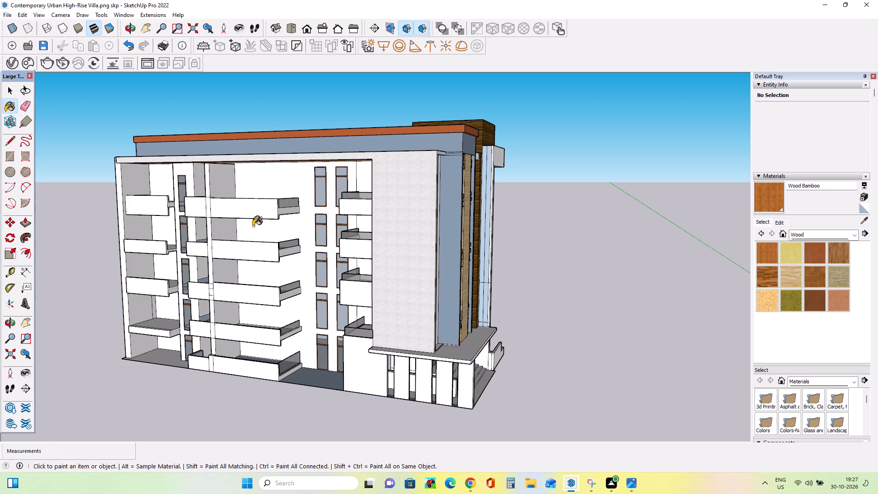
{"action": "middle_click_drag", "start_coordinate": [307, 340], "coordinate": [277, 334]}
{"action": "scroll", "coordinate": [277, 333], "scroll_direction": "down", "scroll_amount": 1}
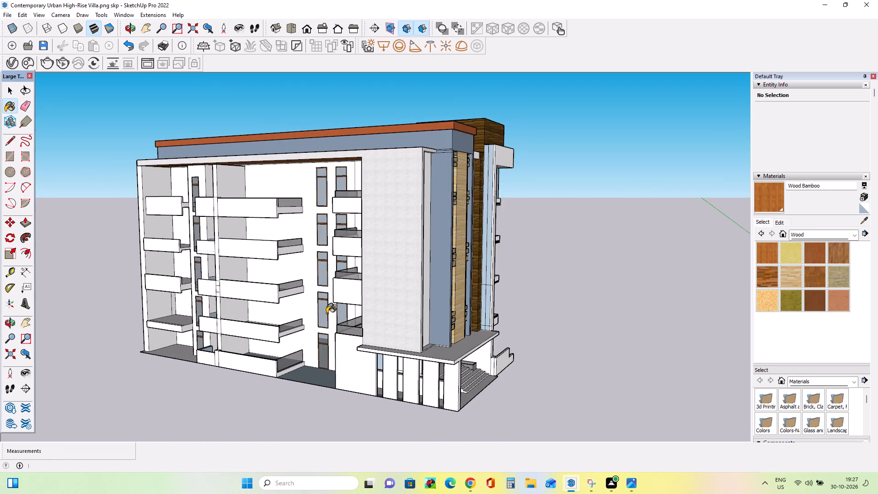
{"action": "scroll", "coordinate": [327, 313], "scroll_direction": "up", "scroll_amount": 2}
{"action": "middle_click_drag", "start_coordinate": [404, 309], "coordinate": [387, 314]}
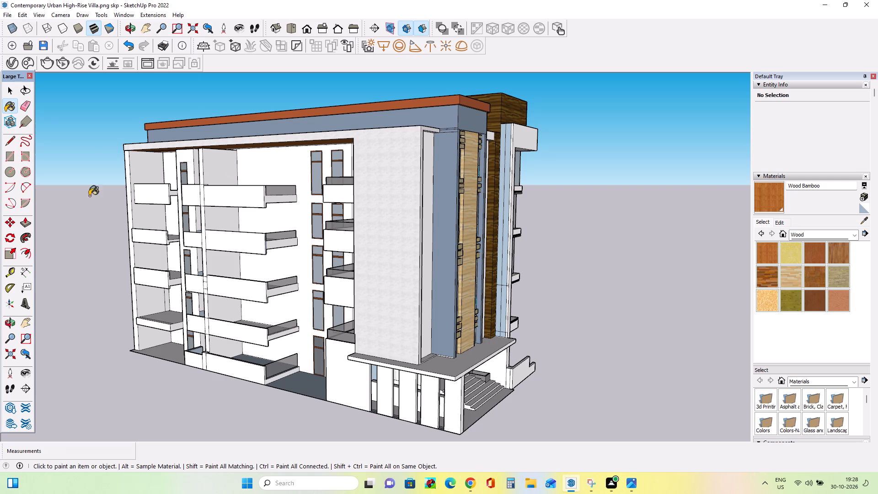
{"action": "middle_click_drag", "start_coordinate": [205, 249], "coordinate": [288, 268]}
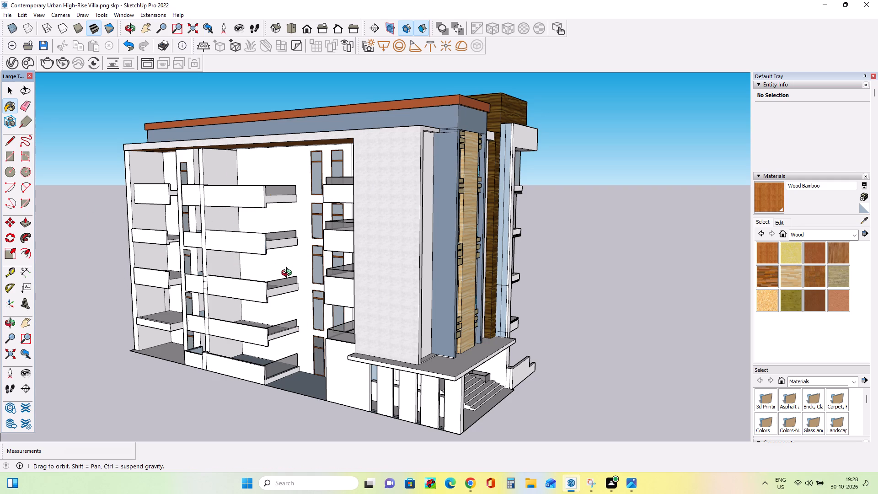
{"action": "middle_click_drag", "start_coordinate": [289, 274], "coordinate": [261, 259]}
{"action": "middle_click_drag", "start_coordinate": [260, 261], "coordinate": [261, 256]}
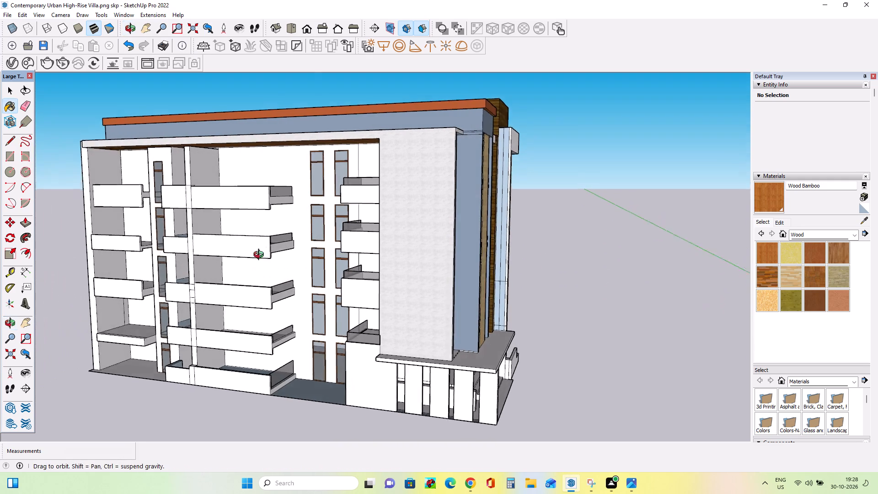
{"action": "middle_click_drag", "start_coordinate": [261, 256], "coordinate": [265, 242]}
{"action": "scroll", "coordinate": [270, 240], "scroll_direction": "up", "scroll_amount": 1}
{"action": "middle_click_drag", "start_coordinate": [272, 240], "coordinate": [272, 228]}
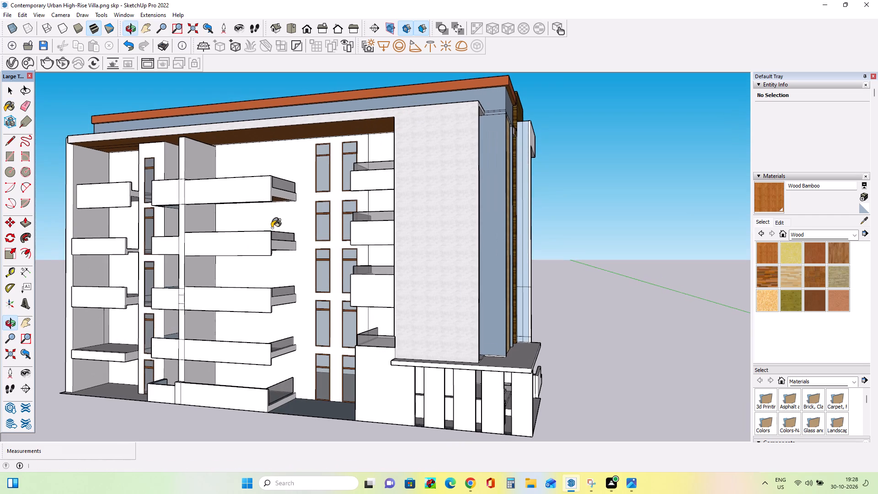
{"action": "middle_click", "coordinate": [302, 264]}
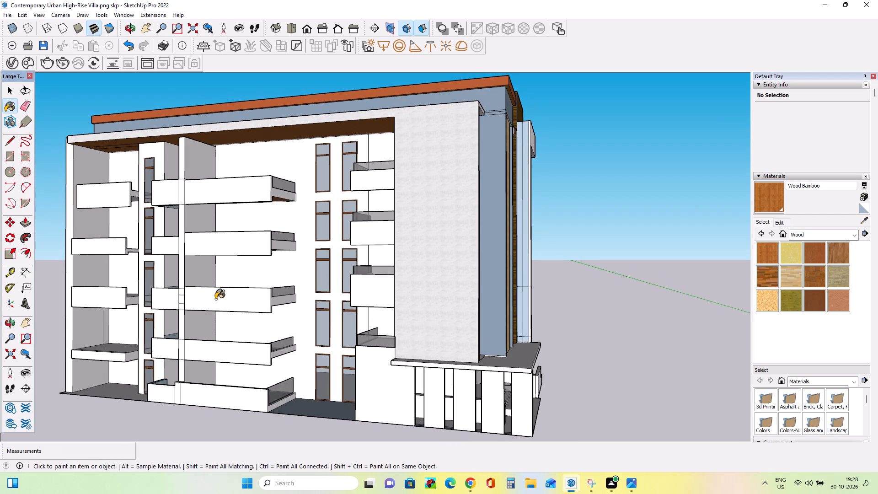
Paint the undersides of the four short balconies in the façade's far-end bay with Wood Bamboo.
{"action": "middle_click_drag", "start_coordinate": [136, 326], "coordinate": [182, 211]}
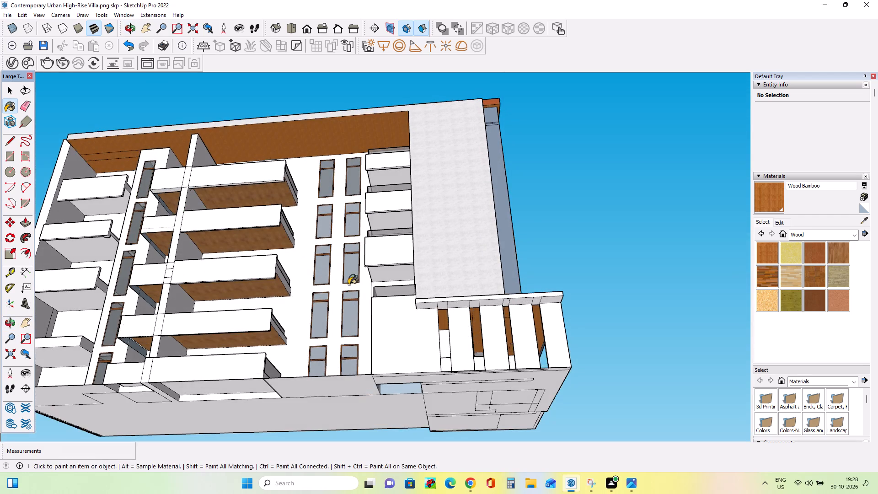
{"action": "scroll", "coordinate": [444, 270], "scroll_direction": "down", "scroll_amount": 3}
{"action": "scroll", "coordinate": [128, 338], "scroll_direction": "up", "scroll_amount": 3}
{"action": "left_click", "coordinate": [137, 331]}
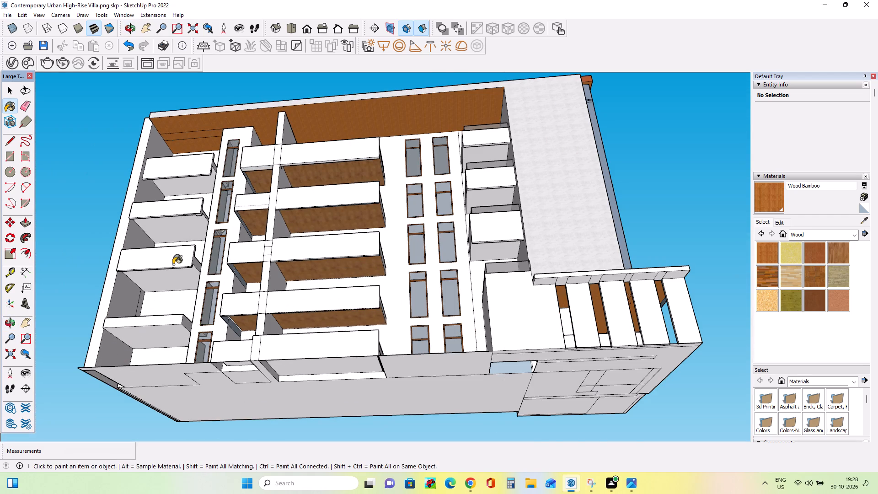
{"action": "left_click", "coordinate": [174, 271]}
{"action": "left_click", "coordinate": [196, 221]}
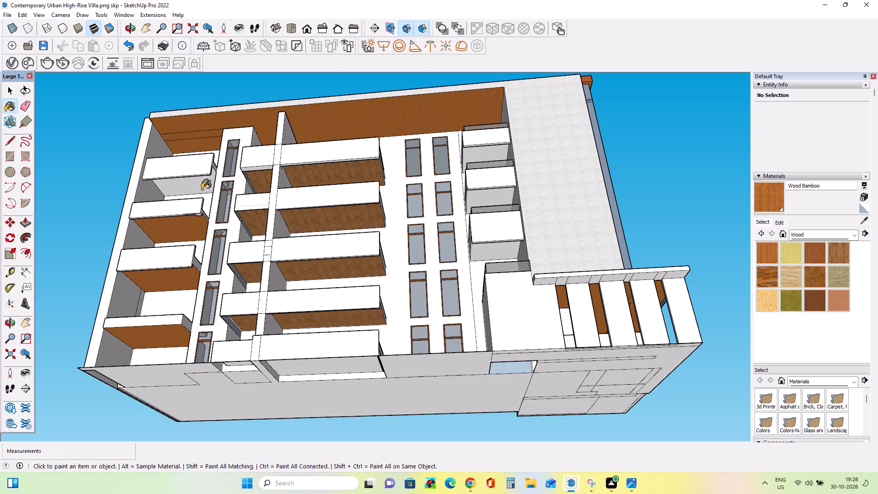
{"action": "left_click", "coordinate": [205, 180]}
Paint the inner face of the far-end side wall with Wood Bamboo on every floor, including the narrow strip beside it.
{"action": "middle_click_drag", "start_coordinate": [213, 199], "coordinate": [158, 285]}
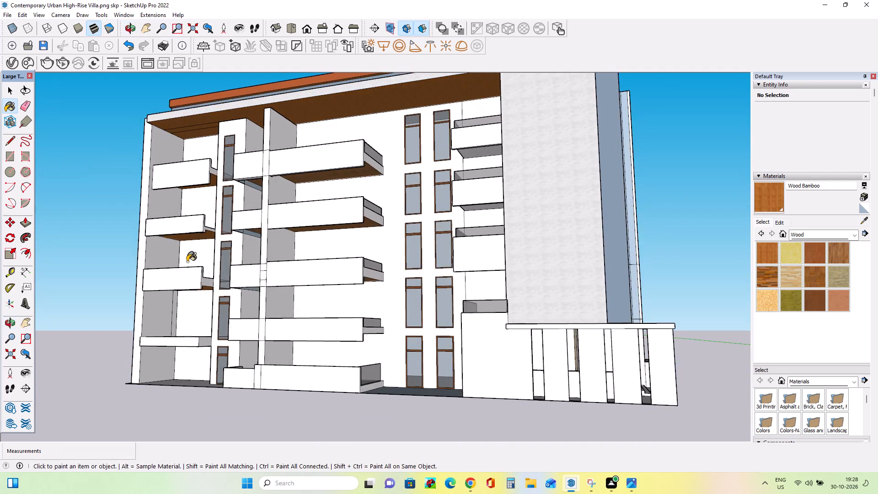
{"action": "scroll", "coordinate": [187, 262], "scroll_direction": "down", "scroll_amount": 2}
{"action": "scroll", "coordinate": [274, 250], "scroll_direction": "up", "scroll_amount": 2}
{"action": "middle_click_drag", "start_coordinate": [274, 251], "coordinate": [277, 256]}
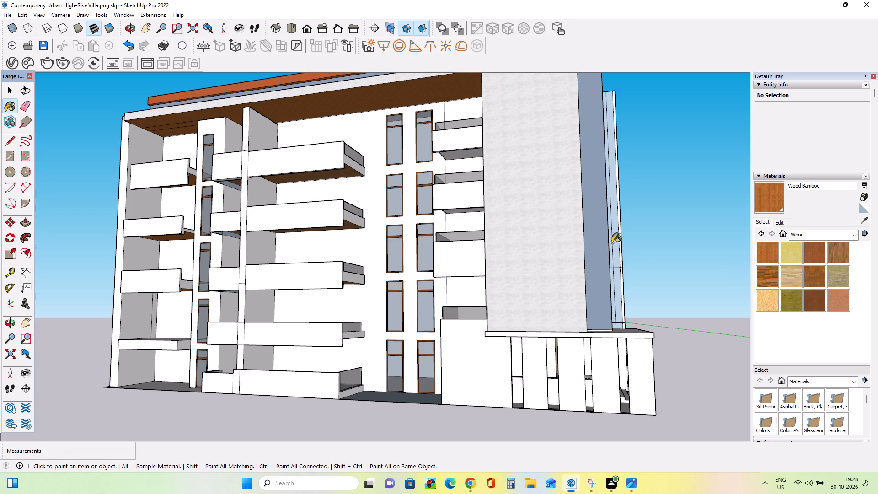
{"action": "left_click", "coordinate": [155, 153]}
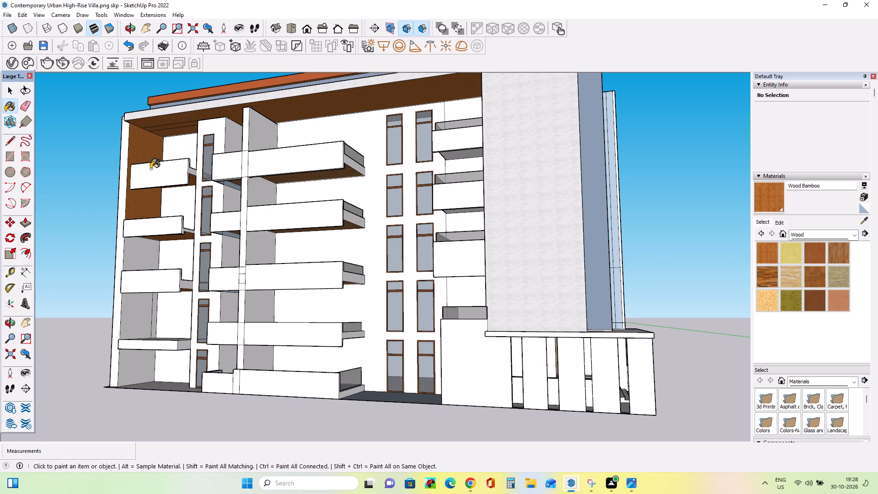
{"action": "left_click", "coordinate": [138, 250]}
{"action": "left_click", "coordinate": [140, 300]}
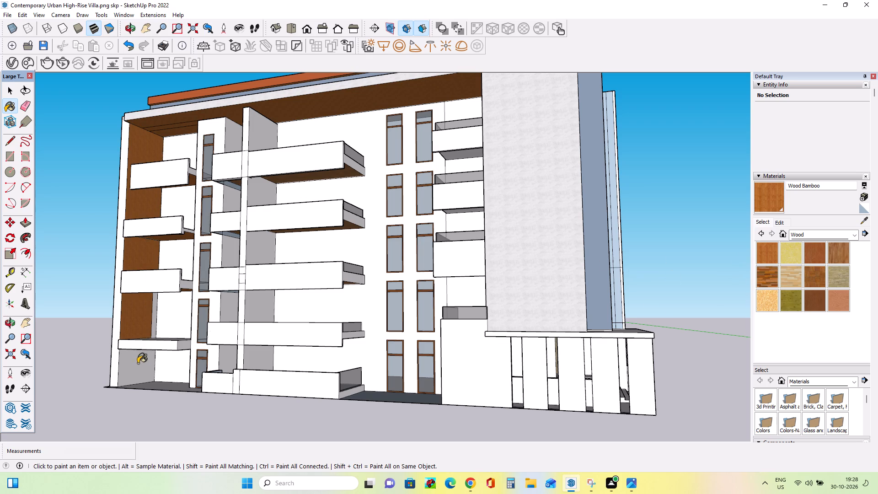
{"action": "left_click", "coordinate": [136, 364]}
{"action": "middle_click_drag", "start_coordinate": [179, 320], "coordinate": [195, 321]}
{"action": "scroll", "coordinate": [147, 330], "scroll_direction": "up", "scroll_amount": 4}
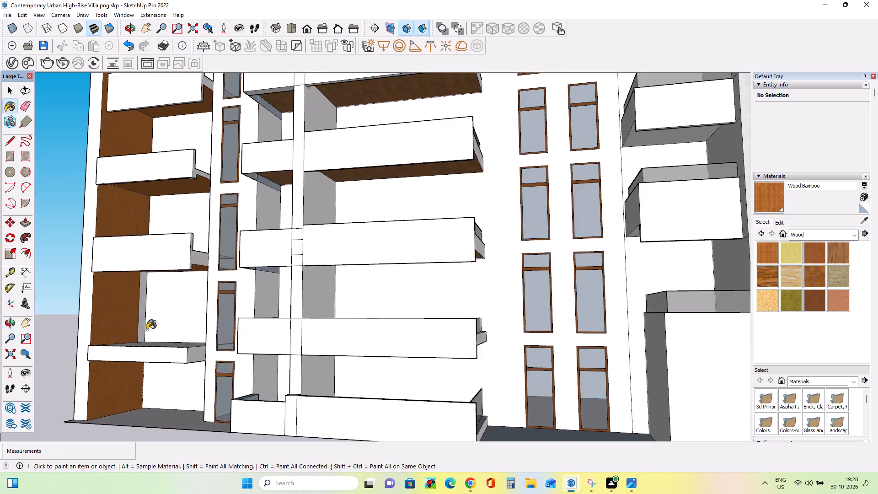
{"action": "scroll", "coordinate": [147, 330], "scroll_direction": "up", "scroll_amount": 3}
{"action": "left_click", "coordinate": [144, 324]}
Draw a rectangle about 114' 3" by 45' 11" across the underside of the building's base.
{"action": "middle_click_drag", "start_coordinate": [157, 320], "coordinate": [176, 333]}
{"action": "scroll", "coordinate": [170, 299], "scroll_direction": "down", "scroll_amount": 3}
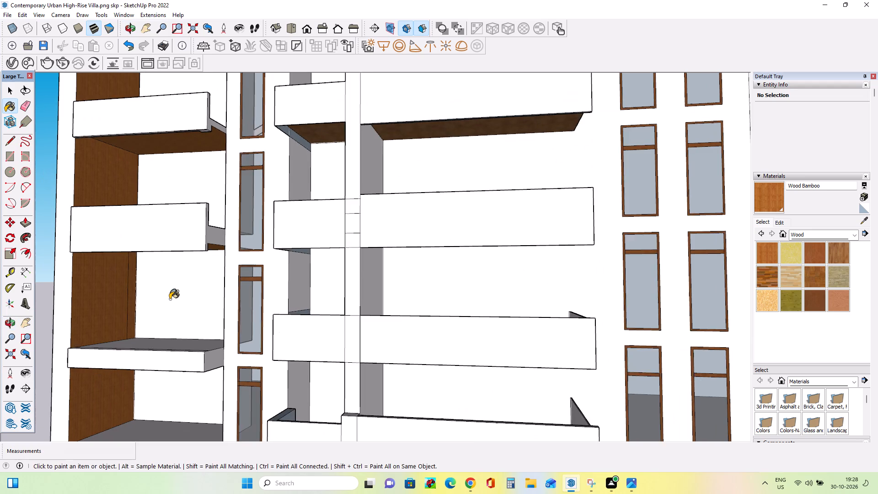
{"action": "scroll", "coordinate": [170, 299], "scroll_direction": "down", "scroll_amount": 4}
{"action": "middle_click_drag", "start_coordinate": [174, 299], "coordinate": [186, 302]}
{"action": "scroll", "coordinate": [229, 308], "scroll_direction": "down", "scroll_amount": 1}
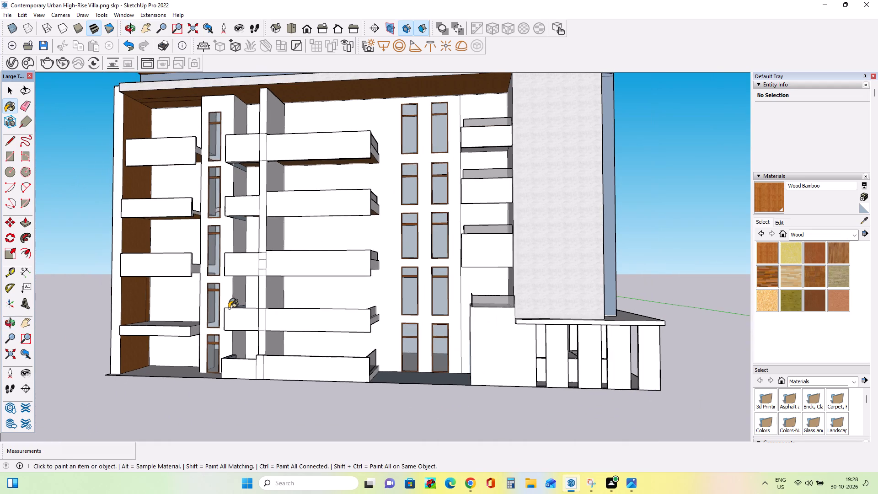
{"action": "middle_click_drag", "start_coordinate": [219, 295], "coordinate": [222, 258]}
{"action": "scroll", "coordinate": [255, 298], "scroll_direction": "down", "scroll_amount": 4}
{"action": "middle_click_drag", "start_coordinate": [391, 302], "coordinate": [364, 305]}
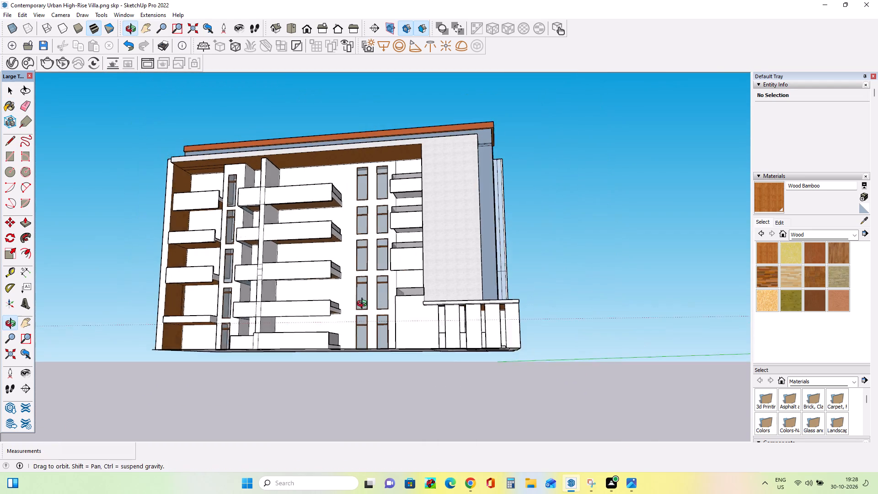
{"action": "middle_click_drag", "start_coordinate": [364, 305], "coordinate": [294, 233]}
{"action": "left_click", "coordinate": [6, 156]}
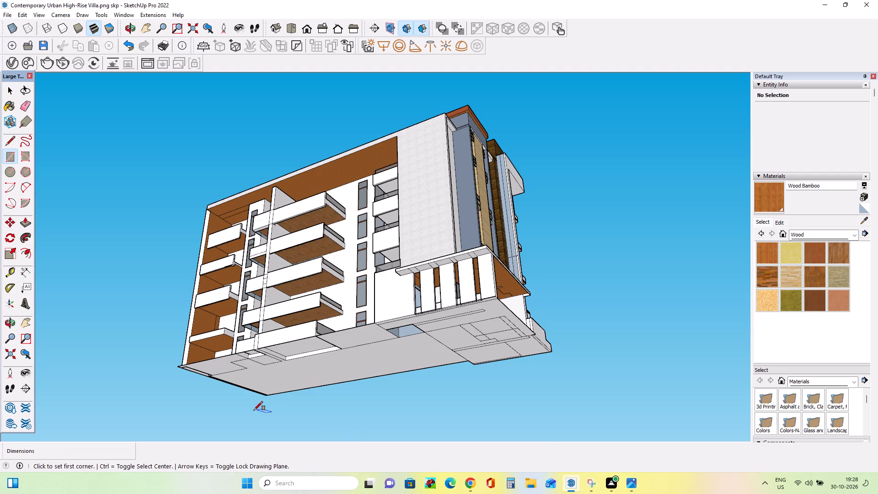
{"action": "scroll", "coordinate": [256, 410], "scroll_direction": "up", "scroll_amount": 5}
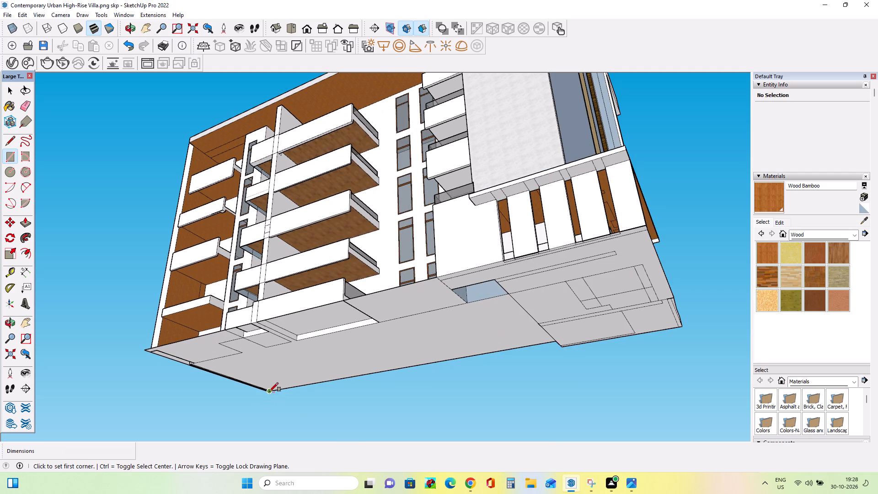
{"action": "left_click", "coordinate": [269, 392]}
{"action": "left_click", "coordinate": [647, 224]}
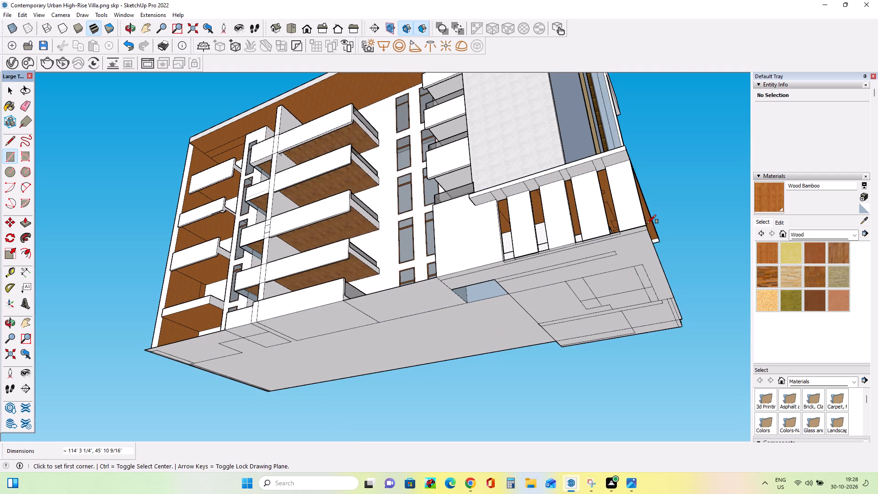
Cover the remaining opening in the base's underside with a rectangle about 8' 8" by 7' 7".
{"action": "middle_click_drag", "start_coordinate": [535, 311], "coordinate": [626, 219]}
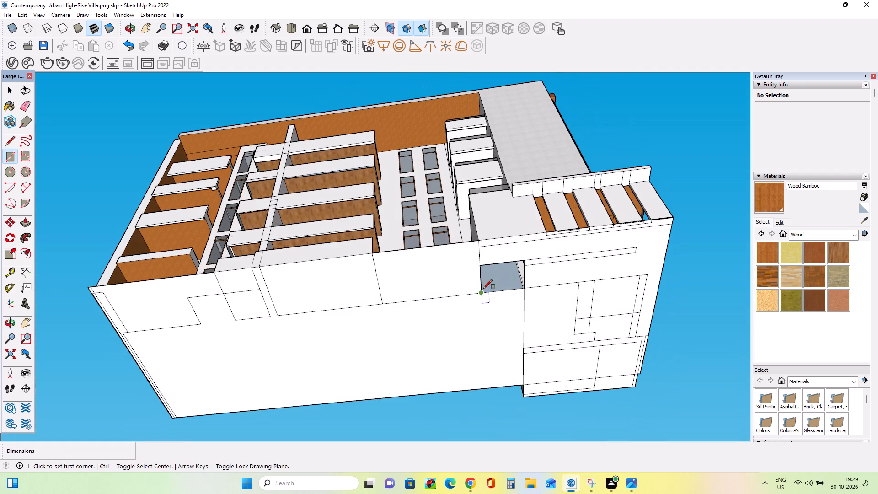
{"action": "left_click", "coordinate": [483, 291]}
{"action": "left_click", "coordinate": [526, 262]}
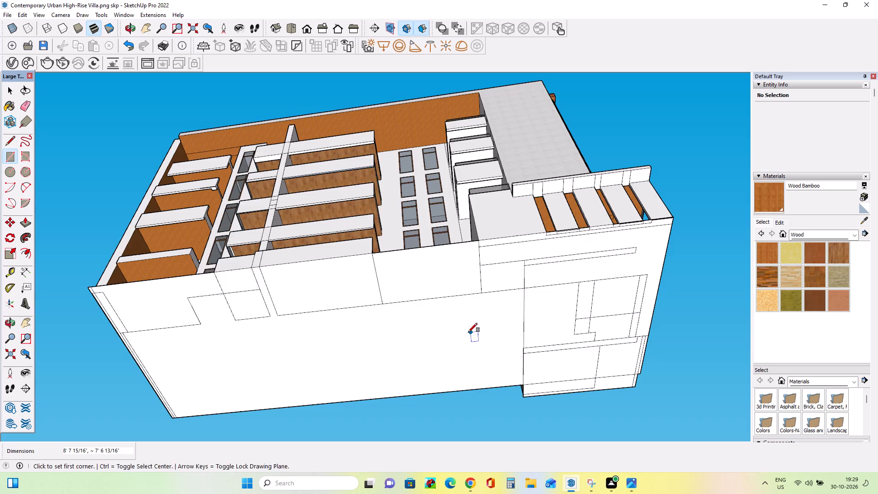
Examine the whole building from the balcony side and the entrance corner at several heights.
{"action": "middle_click_drag", "start_coordinate": [468, 332], "coordinate": [423, 374]}
{"action": "scroll", "coordinate": [423, 373], "scroll_direction": "down", "scroll_amount": 9}
{"action": "middle_click_drag", "start_coordinate": [452, 319], "coordinate": [424, 424]}
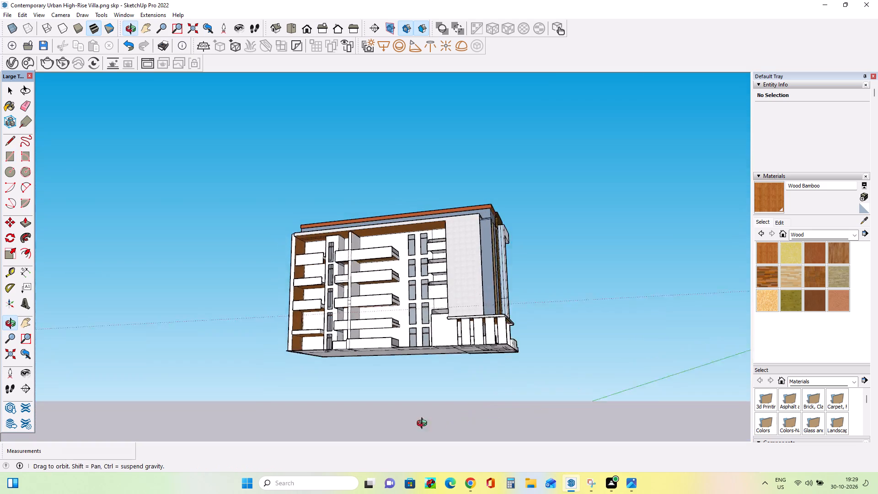
{"action": "middle_click_drag", "start_coordinate": [424, 424], "coordinate": [385, 462]}
{"action": "scroll", "coordinate": [530, 319], "scroll_direction": "up", "scroll_amount": 4}
{"action": "middle_click_drag", "start_coordinate": [530, 319], "coordinate": [597, 374]}
{"action": "scroll", "coordinate": [570, 343], "scroll_direction": "up", "scroll_amount": 4}
{"action": "middle_click_drag", "start_coordinate": [570, 343], "coordinate": [556, 359]}
{"action": "middle_click_drag", "start_coordinate": [417, 317], "coordinate": [379, 330]}
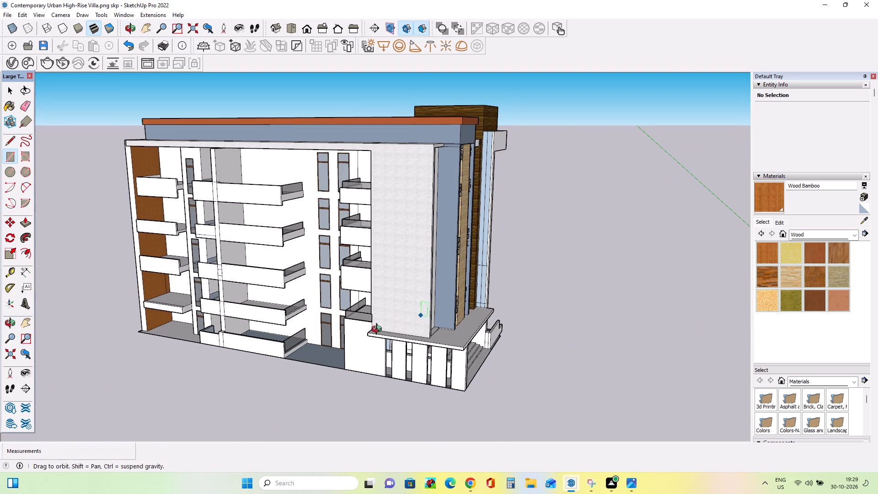
{"action": "middle_click_drag", "start_coordinate": [379, 330], "coordinate": [353, 341]}
{"action": "middle_click_drag", "start_coordinate": [348, 319], "coordinate": [283, 300]}
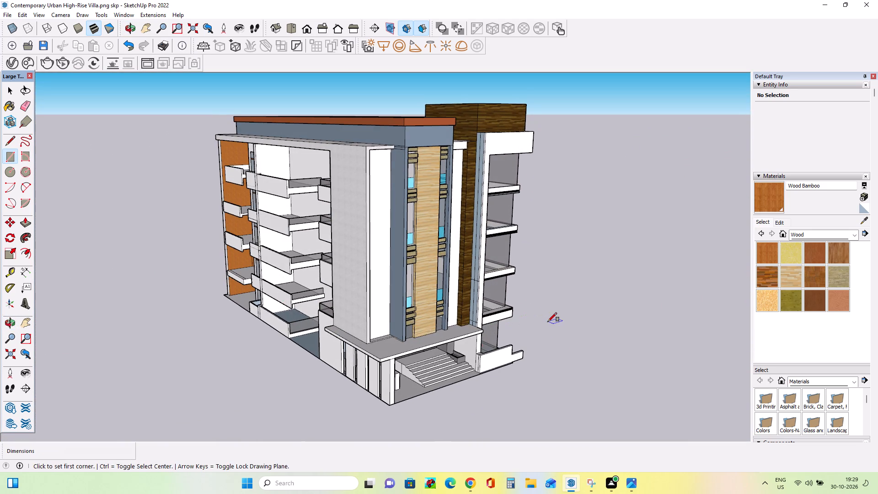
{"action": "middle_click_drag", "start_coordinate": [556, 322], "coordinate": [627, 311]}
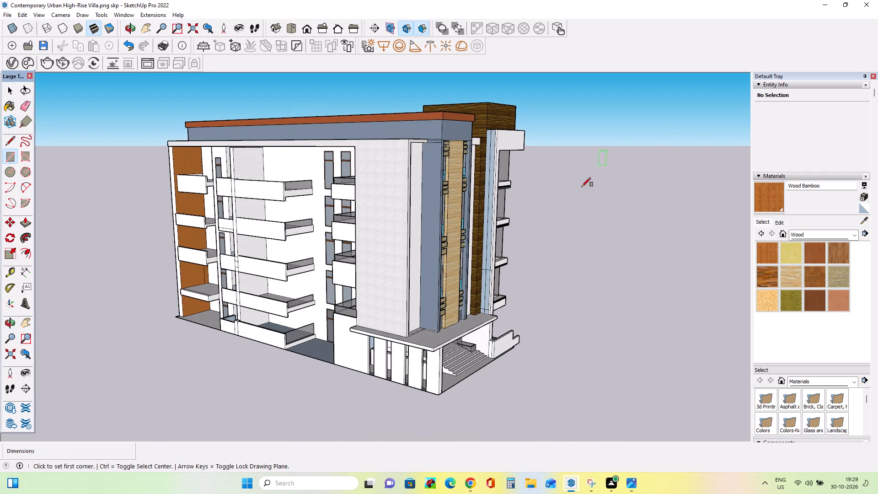
{"action": "scroll", "coordinate": [315, 402], "scroll_direction": "down", "scroll_amount": 6}
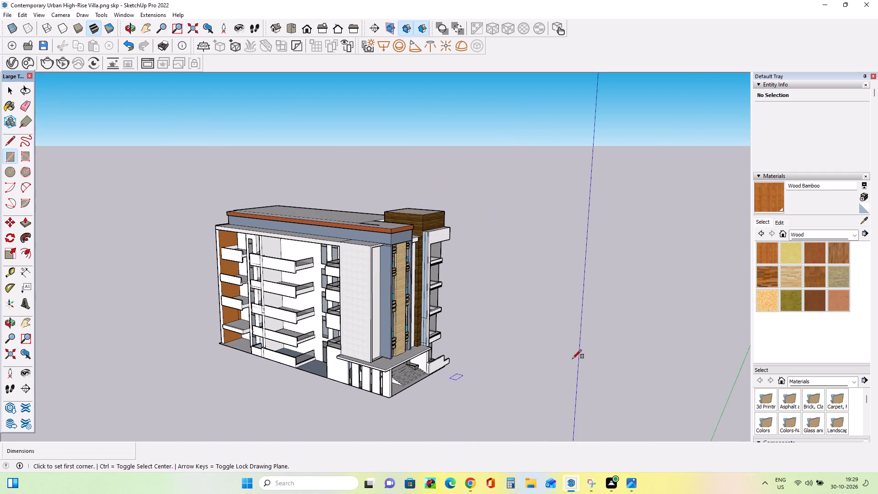
Examine the entrance canopy, steps and tower base closely from a low angle.
{"action": "middle_click_drag", "start_coordinate": [582, 343], "coordinate": [606, 290]}
{"action": "scroll", "coordinate": [475, 295], "scroll_direction": "up", "scroll_amount": 6}
{"action": "middle_click_drag", "start_coordinate": [453, 302], "coordinate": [423, 312]}
{"action": "scroll", "coordinate": [365, 416], "scroll_direction": "up", "scroll_amount": 7}
{"action": "middle_click_drag", "start_coordinate": [342, 435], "coordinate": [317, 429]}
{"action": "scroll", "coordinate": [317, 429], "scroll_direction": "up", "scroll_amount": 3}
{"action": "middle_click_drag", "start_coordinate": [329, 423], "coordinate": [343, 423]}
{"action": "scroll", "coordinate": [368, 409], "scroll_direction": "down", "scroll_amount": 5}
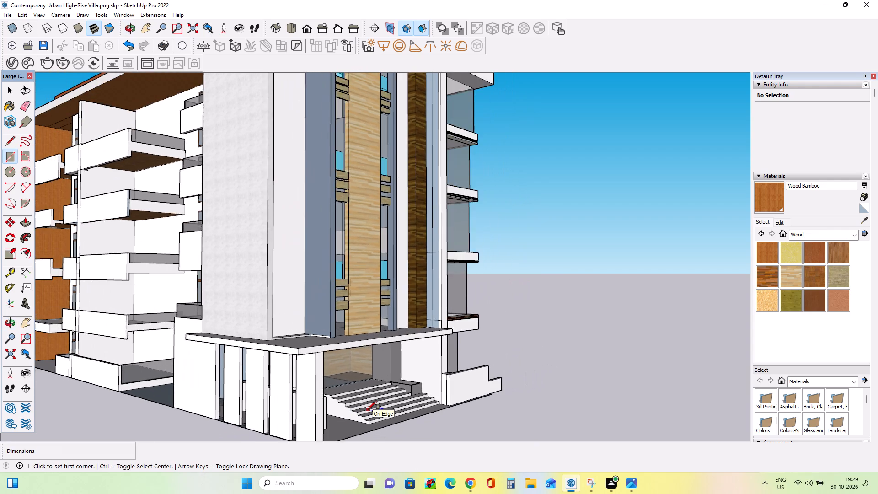
{"action": "scroll", "coordinate": [368, 409], "scroll_direction": "down", "scroll_amount": 3}
{"action": "middle_click_drag", "start_coordinate": [451, 386], "coordinate": [453, 393]}
{"action": "scroll", "coordinate": [453, 393], "scroll_direction": "down", "scroll_amount": 3}
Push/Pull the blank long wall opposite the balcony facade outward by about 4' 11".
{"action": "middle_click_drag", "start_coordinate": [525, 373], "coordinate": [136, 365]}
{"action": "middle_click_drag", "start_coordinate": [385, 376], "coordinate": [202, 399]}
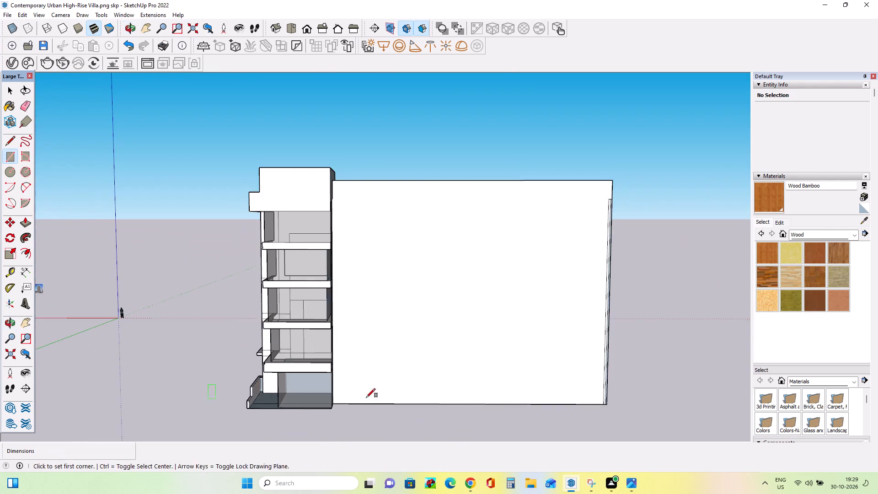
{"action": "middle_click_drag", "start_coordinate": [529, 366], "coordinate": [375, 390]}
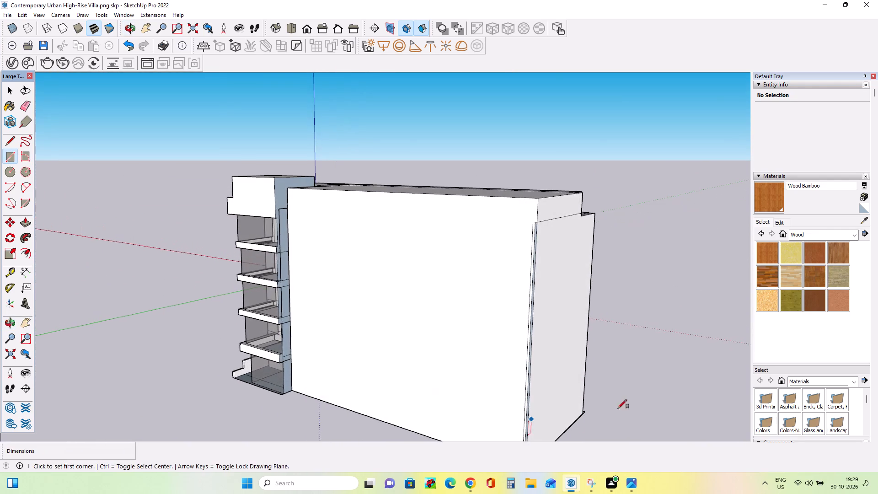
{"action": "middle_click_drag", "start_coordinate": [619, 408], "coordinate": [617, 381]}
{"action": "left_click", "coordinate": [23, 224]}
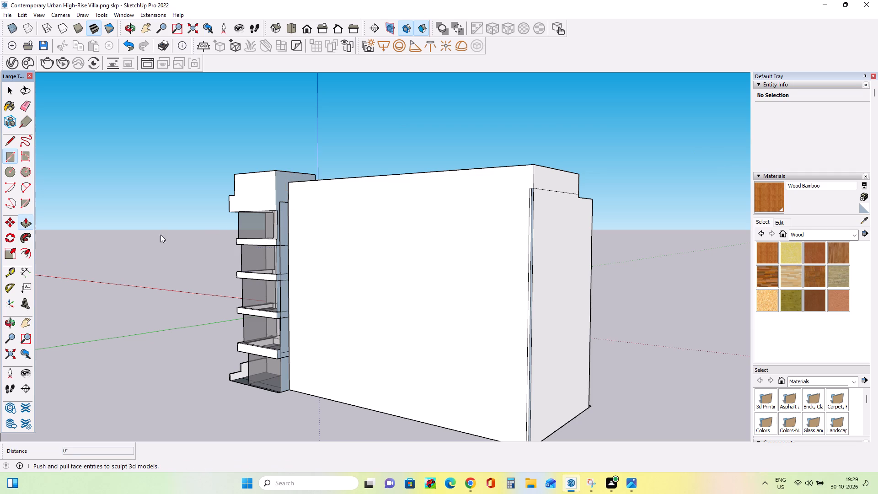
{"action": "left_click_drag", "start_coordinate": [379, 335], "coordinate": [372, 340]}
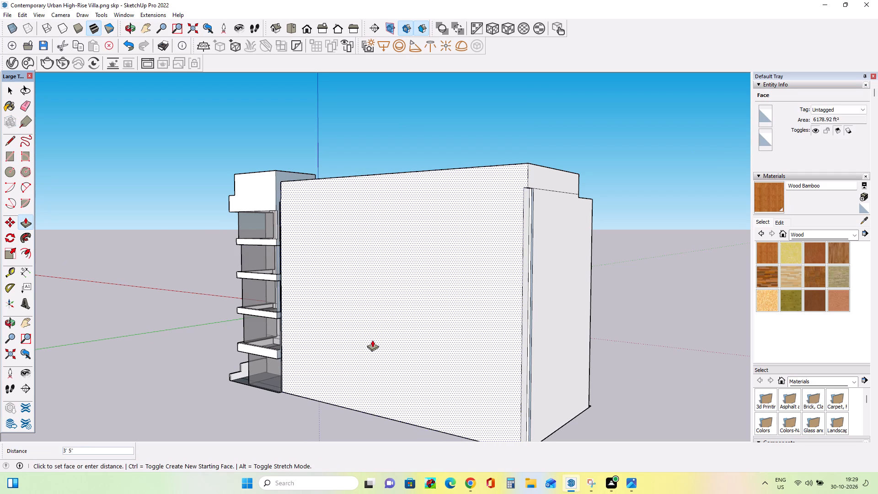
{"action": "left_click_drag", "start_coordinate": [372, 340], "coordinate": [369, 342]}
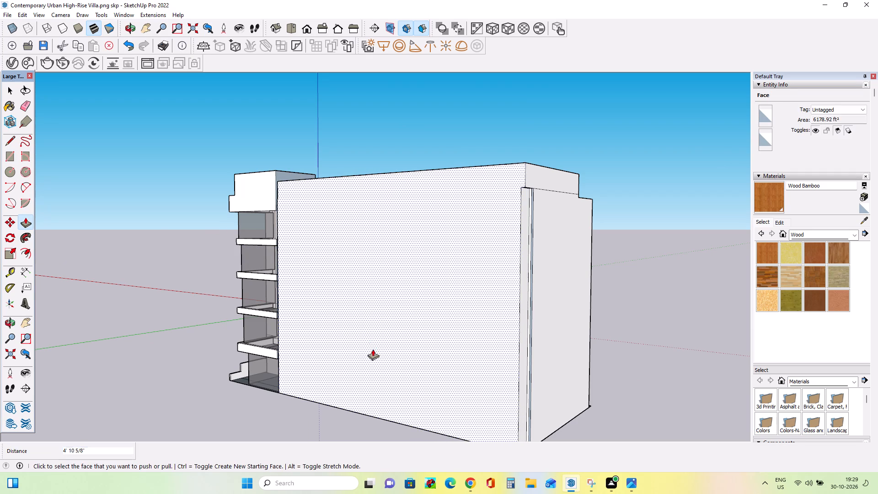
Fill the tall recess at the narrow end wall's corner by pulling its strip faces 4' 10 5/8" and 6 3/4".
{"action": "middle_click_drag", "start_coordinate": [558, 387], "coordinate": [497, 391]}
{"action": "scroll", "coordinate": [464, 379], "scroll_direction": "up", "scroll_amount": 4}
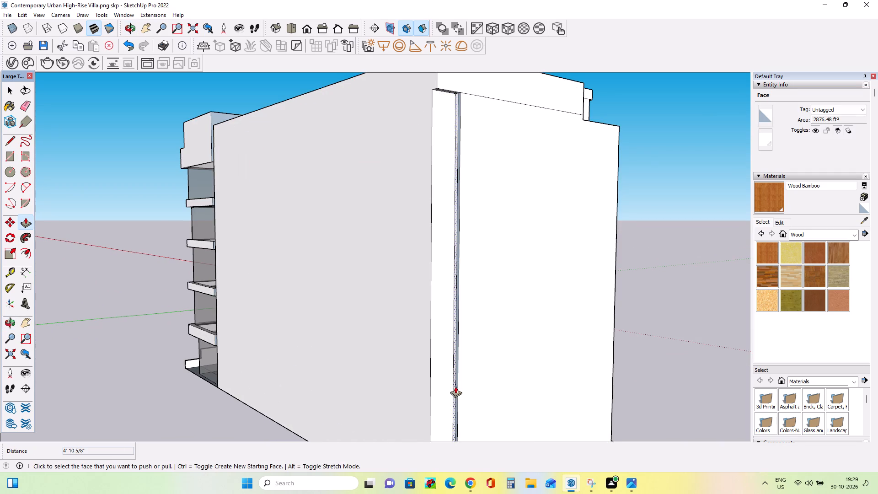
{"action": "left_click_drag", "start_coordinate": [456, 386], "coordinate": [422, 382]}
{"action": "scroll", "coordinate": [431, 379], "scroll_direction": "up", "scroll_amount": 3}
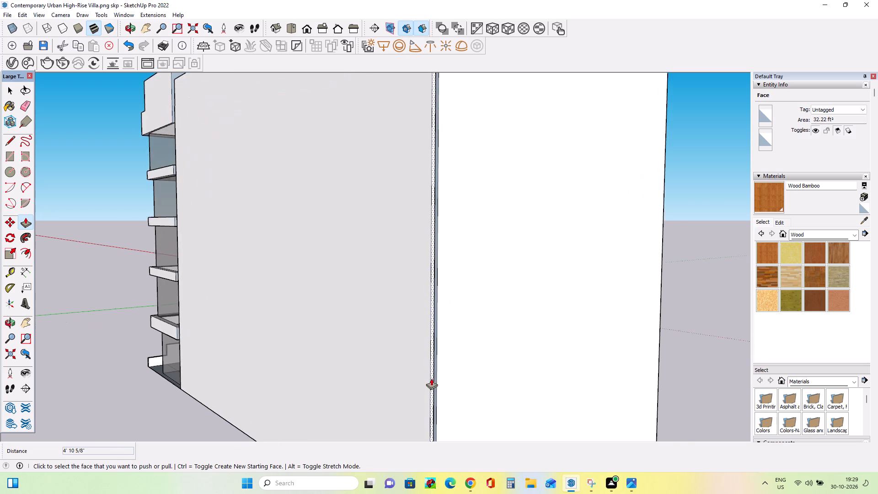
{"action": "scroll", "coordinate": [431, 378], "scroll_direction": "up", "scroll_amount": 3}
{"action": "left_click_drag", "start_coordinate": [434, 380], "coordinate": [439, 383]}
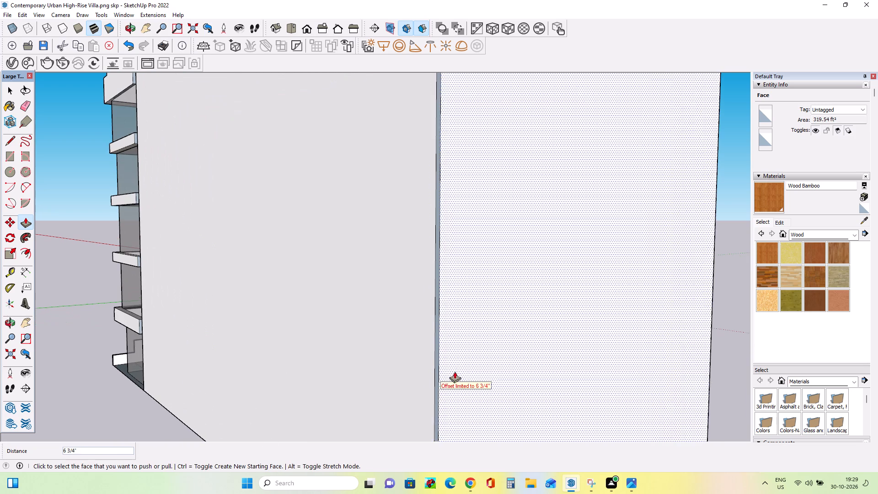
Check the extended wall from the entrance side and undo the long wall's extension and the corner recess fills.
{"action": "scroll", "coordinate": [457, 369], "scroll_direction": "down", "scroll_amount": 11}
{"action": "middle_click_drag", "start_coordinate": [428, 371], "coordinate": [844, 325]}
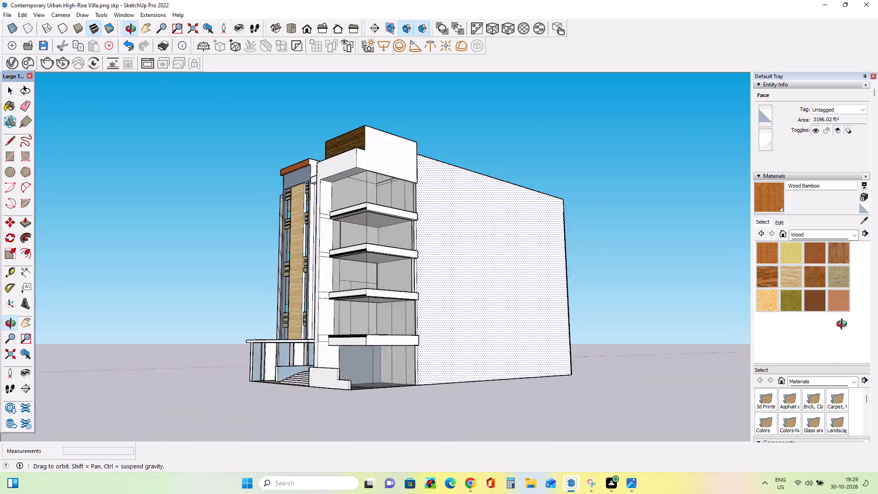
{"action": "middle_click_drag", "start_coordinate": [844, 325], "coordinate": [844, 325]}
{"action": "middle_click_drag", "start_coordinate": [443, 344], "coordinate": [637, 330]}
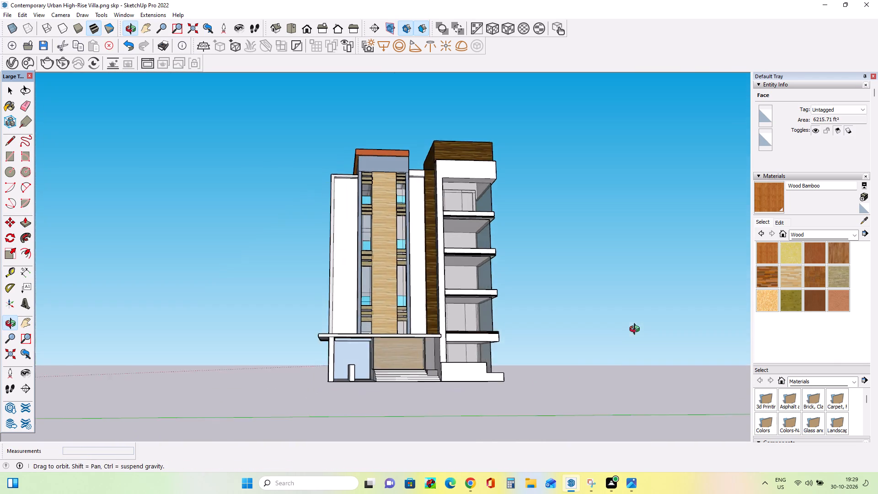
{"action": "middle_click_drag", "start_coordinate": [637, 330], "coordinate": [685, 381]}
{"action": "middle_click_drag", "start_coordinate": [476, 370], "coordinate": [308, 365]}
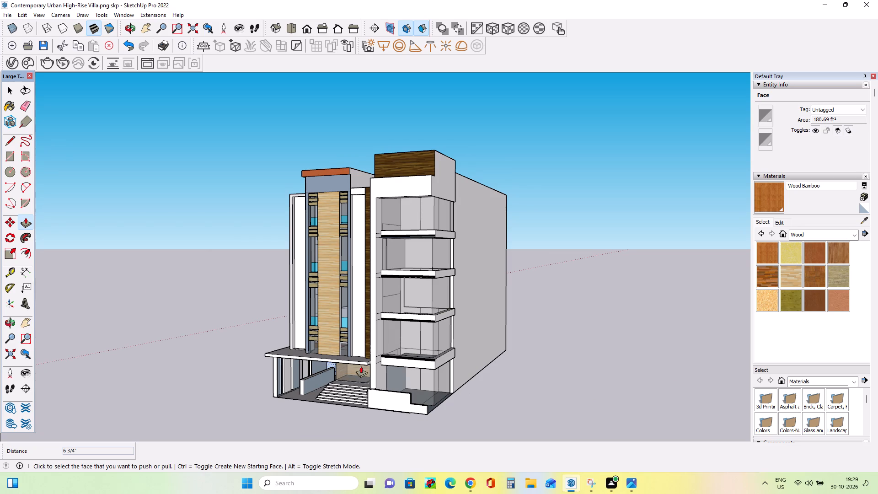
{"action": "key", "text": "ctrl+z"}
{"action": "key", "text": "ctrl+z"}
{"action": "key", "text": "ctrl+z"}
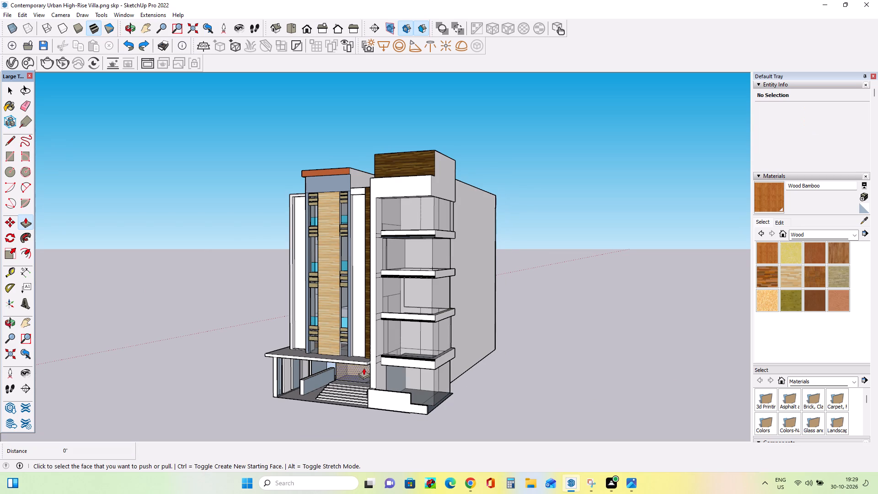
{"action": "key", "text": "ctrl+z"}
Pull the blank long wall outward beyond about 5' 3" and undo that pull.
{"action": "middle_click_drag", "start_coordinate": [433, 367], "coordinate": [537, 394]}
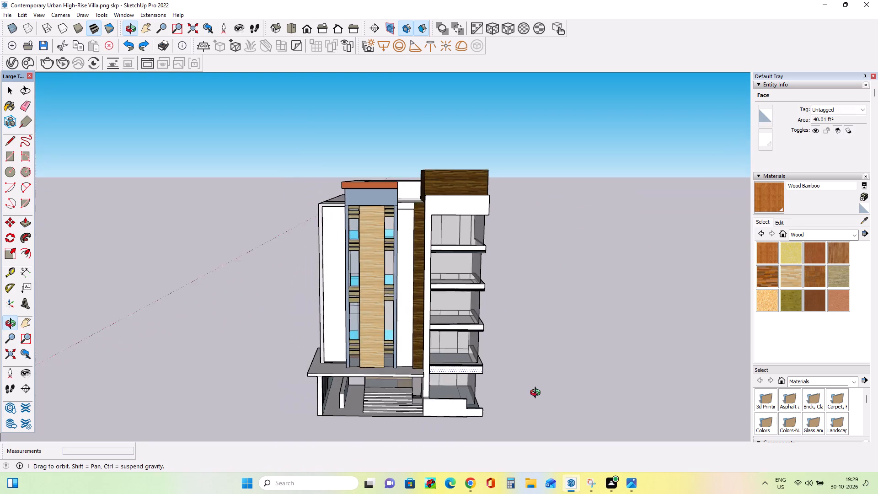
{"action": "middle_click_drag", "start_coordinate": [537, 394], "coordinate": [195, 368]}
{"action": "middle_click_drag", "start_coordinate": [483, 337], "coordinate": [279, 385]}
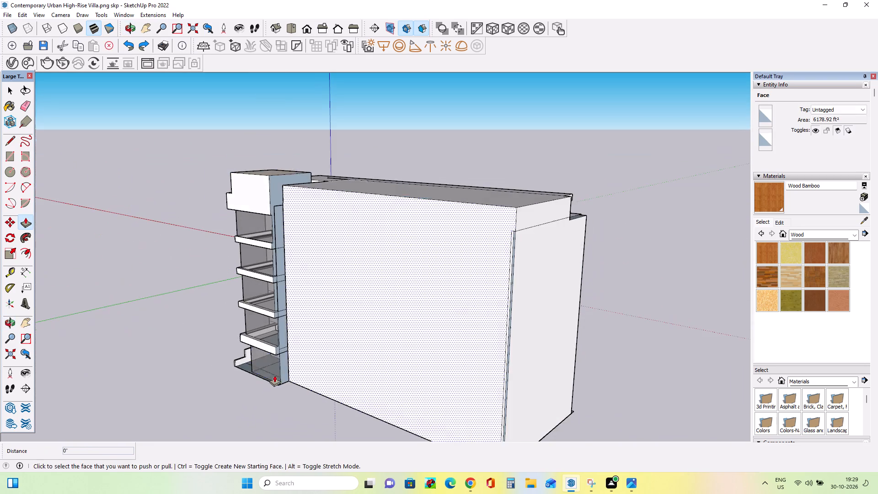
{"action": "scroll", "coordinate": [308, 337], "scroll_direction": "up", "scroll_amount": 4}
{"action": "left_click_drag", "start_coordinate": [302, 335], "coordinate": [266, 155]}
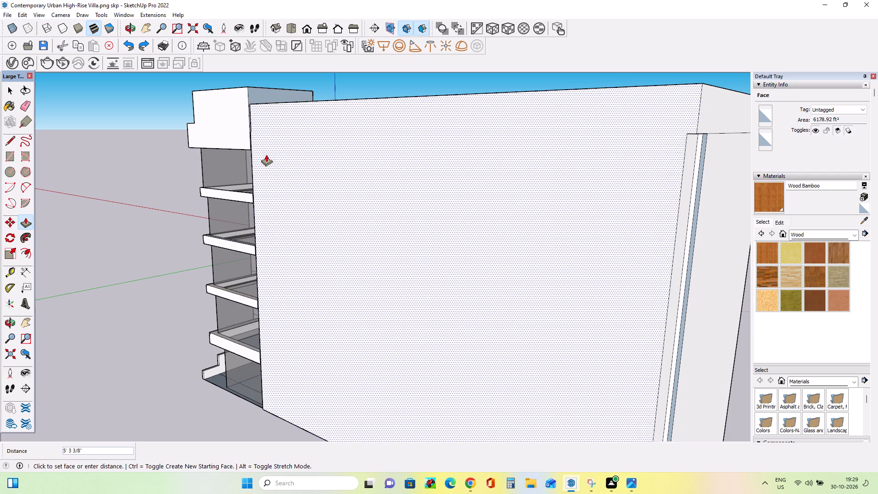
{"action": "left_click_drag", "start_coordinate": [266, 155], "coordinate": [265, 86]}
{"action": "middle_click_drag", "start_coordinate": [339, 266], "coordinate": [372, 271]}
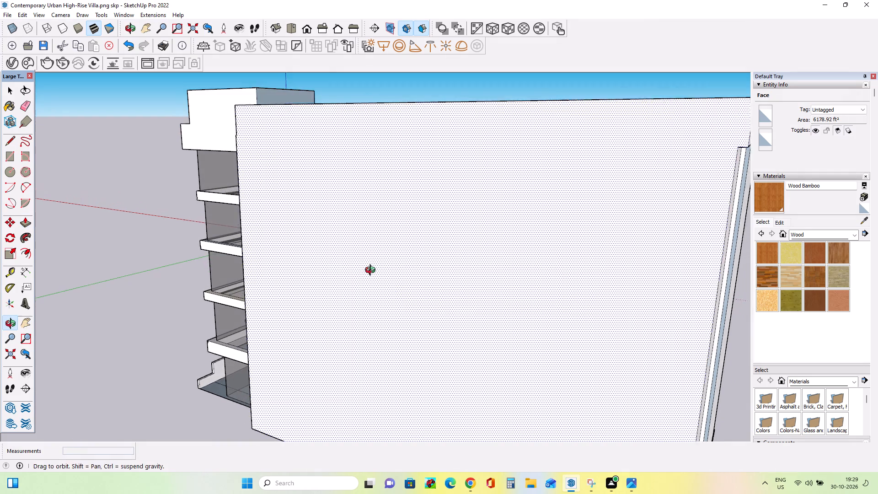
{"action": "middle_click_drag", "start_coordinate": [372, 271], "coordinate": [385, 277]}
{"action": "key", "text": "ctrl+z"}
Pull the blank long wall outward in two stages, about 4' 10" in total, toward the corner balcony tower's outer side.
{"action": "left_click_drag", "start_coordinate": [307, 325], "coordinate": [298, 328]}
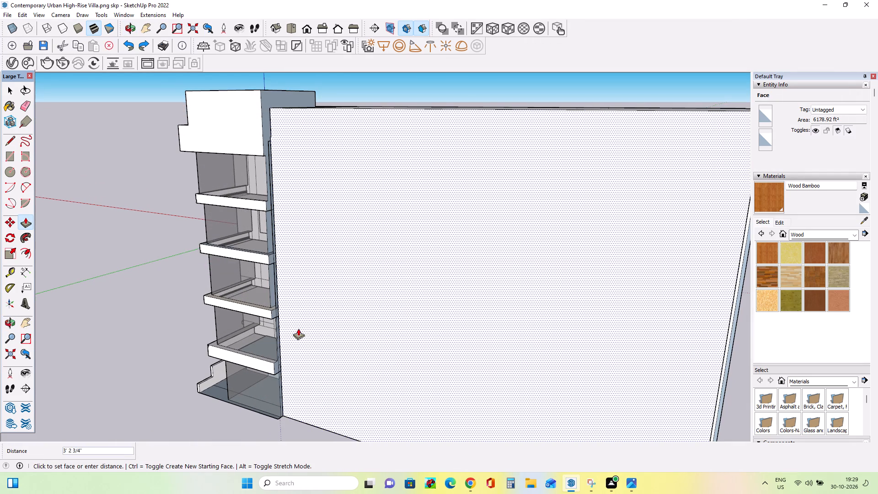
{"action": "left_click_drag", "start_coordinate": [298, 328], "coordinate": [297, 328]}
{"action": "scroll", "coordinate": [253, 112], "scroll_direction": "up", "scroll_amount": 4}
{"action": "left_click_drag", "start_coordinate": [308, 193], "coordinate": [307, 193]}
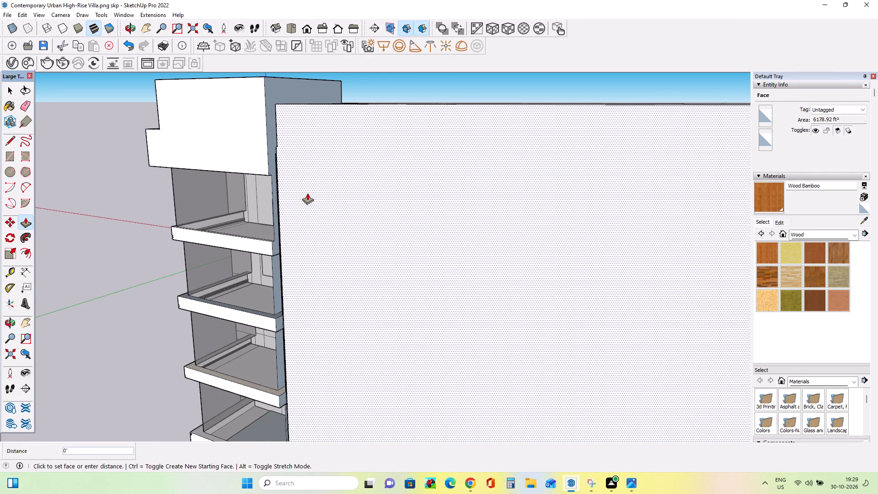
{"action": "left_click_drag", "start_coordinate": [307, 193], "coordinate": [303, 195]}
{"action": "scroll", "coordinate": [302, 175], "scroll_direction": "down", "scroll_amount": 6}
{"action": "middle_click_drag", "start_coordinate": [341, 204], "coordinate": [407, 194]}
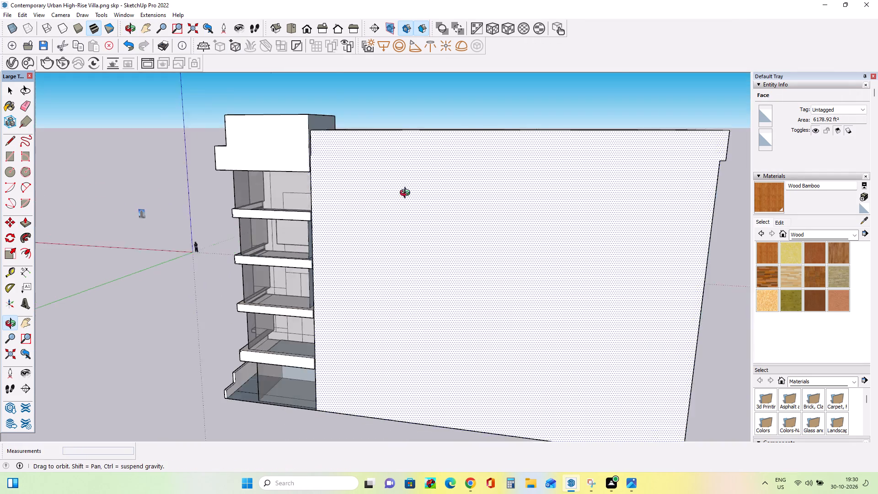
Fill the tall recess at the narrow end wall's corner by pulling its strip faces 4' 10 1/8" and 6 3/4".
{"action": "middle_click_drag", "start_coordinate": [407, 194], "coordinate": [150, 186]}
{"action": "middle_click_drag", "start_coordinate": [305, 253], "coordinate": [395, 264]}
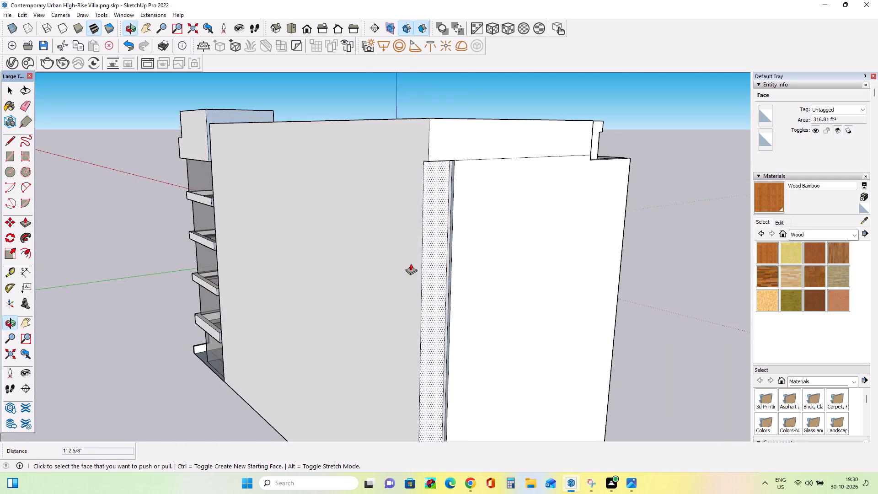
{"action": "scroll", "coordinate": [448, 276], "scroll_direction": "up", "scroll_amount": 3}
{"action": "left_click_drag", "start_coordinate": [450, 279], "coordinate": [408, 287]}
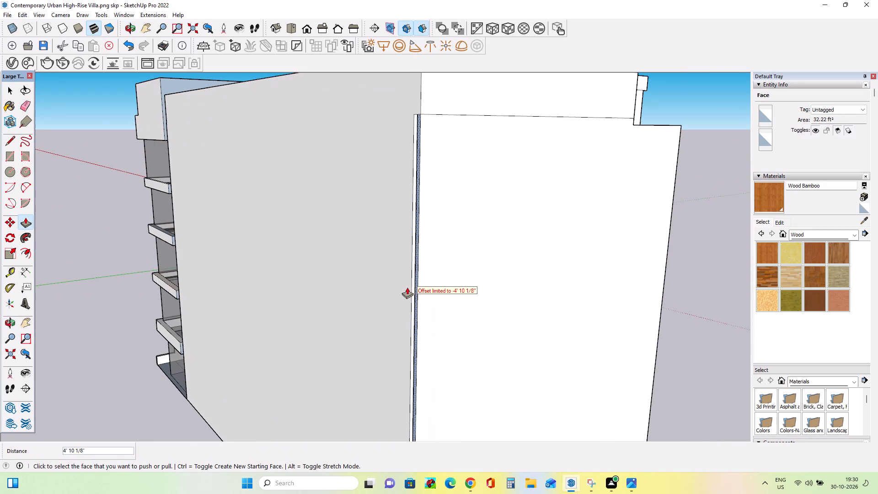
{"action": "scroll", "coordinate": [410, 294], "scroll_direction": "up", "scroll_amount": 3}
{"action": "left_click_drag", "start_coordinate": [415, 295], "coordinate": [421, 300]}
Extend the ends of the blue-grey parapet band and the orange-edged roof slab about 2' 3 3/4" to the narrow end wall.
{"action": "scroll", "coordinate": [420, 284], "scroll_direction": "down", "scroll_amount": 6}
{"action": "middle_click_drag", "start_coordinate": [503, 243], "coordinate": [320, 315]}
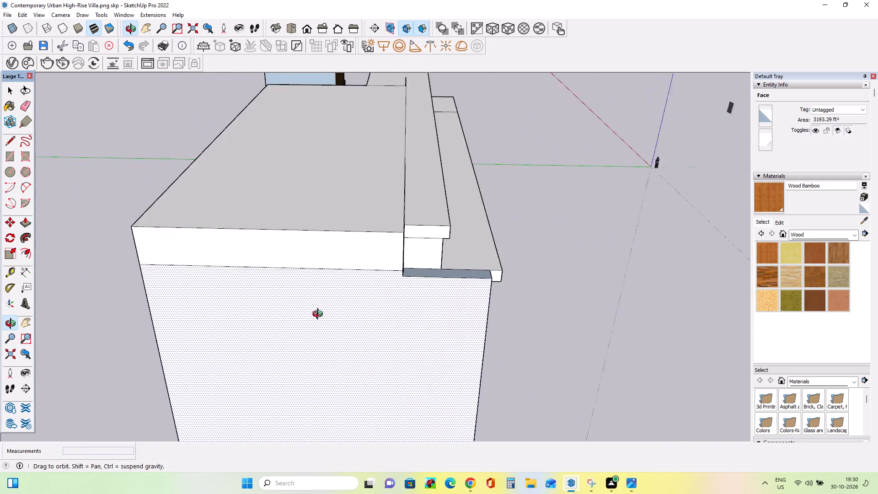
{"action": "middle_click_drag", "start_coordinate": [320, 315], "coordinate": [292, 318]}
{"action": "middle_click_drag", "start_coordinate": [372, 301], "coordinate": [205, 306]}
{"action": "scroll", "coordinate": [180, 243], "scroll_direction": "up", "scroll_amount": 3}
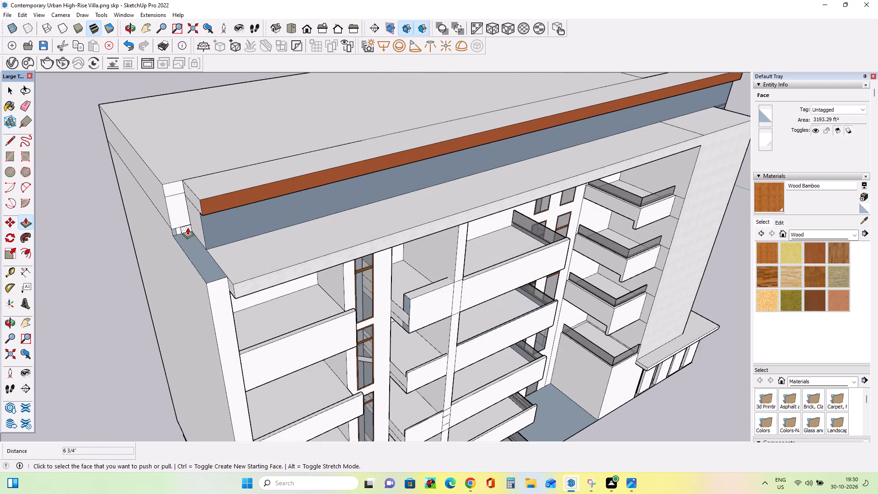
{"action": "left_click_drag", "start_coordinate": [193, 226], "coordinate": [172, 245]}
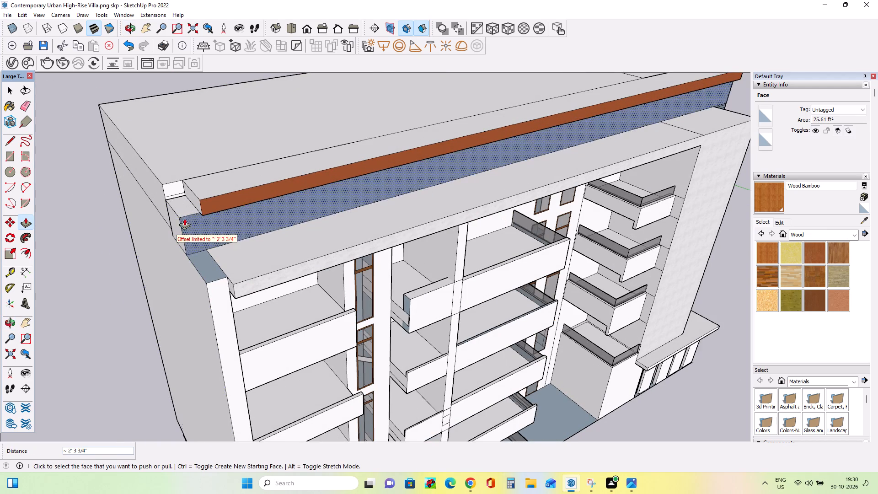
{"action": "left_click_drag", "start_coordinate": [196, 201], "coordinate": [174, 230]}
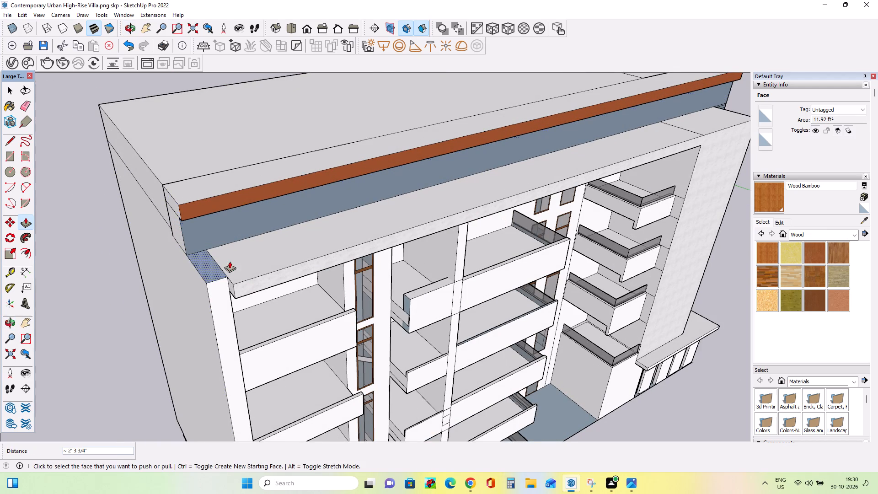
Extend the end of the slab above the balconies over the corner pier to the narrow end wall's outer face.
{"action": "middle_click_drag", "start_coordinate": [250, 270], "coordinate": [185, 247]}
{"action": "scroll", "coordinate": [141, 248], "scroll_direction": "up", "scroll_amount": 1}
{"action": "middle_click_drag", "start_coordinate": [177, 240], "coordinate": [301, 219]}
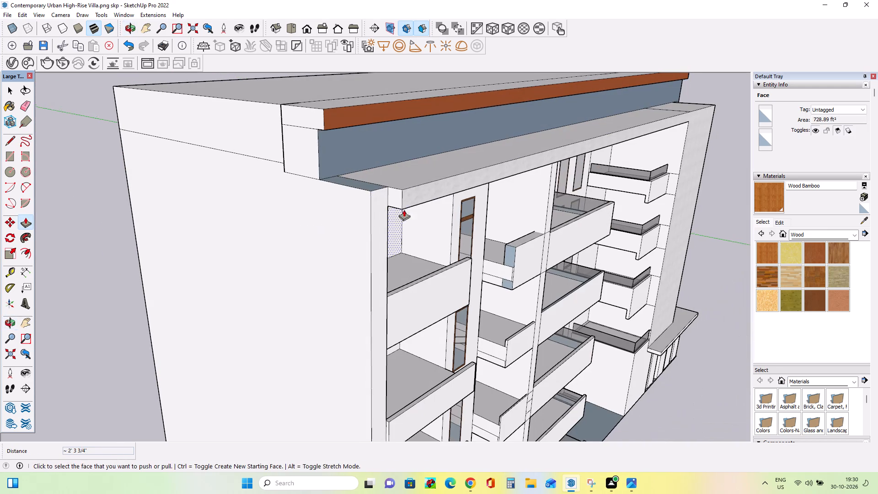
{"action": "left_click_drag", "start_coordinate": [396, 203], "coordinate": [361, 213]}
Examine the whole building from the balcony side and the entrance corner, with the full facade centred in view.
{"action": "middle_click_drag", "start_coordinate": [378, 244], "coordinate": [309, 250]}
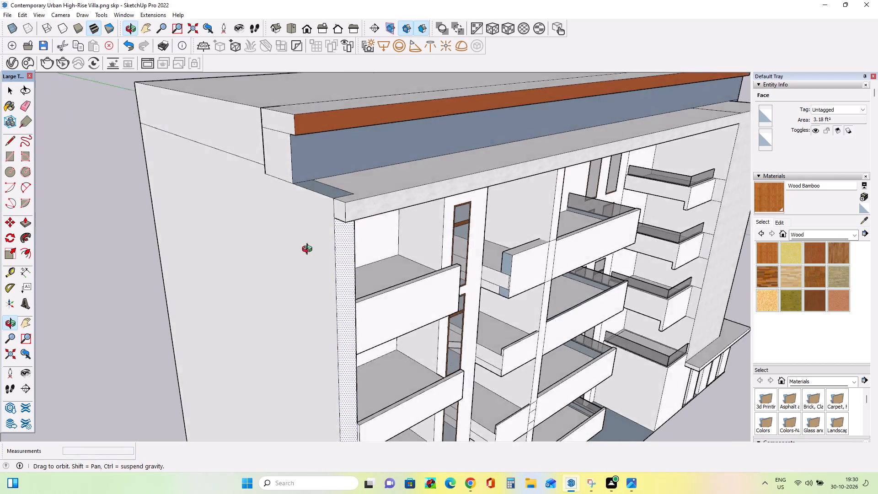
{"action": "middle_click_drag", "start_coordinate": [309, 250], "coordinate": [272, 251]}
{"action": "scroll", "coordinate": [271, 252], "scroll_direction": "down", "scroll_amount": 10}
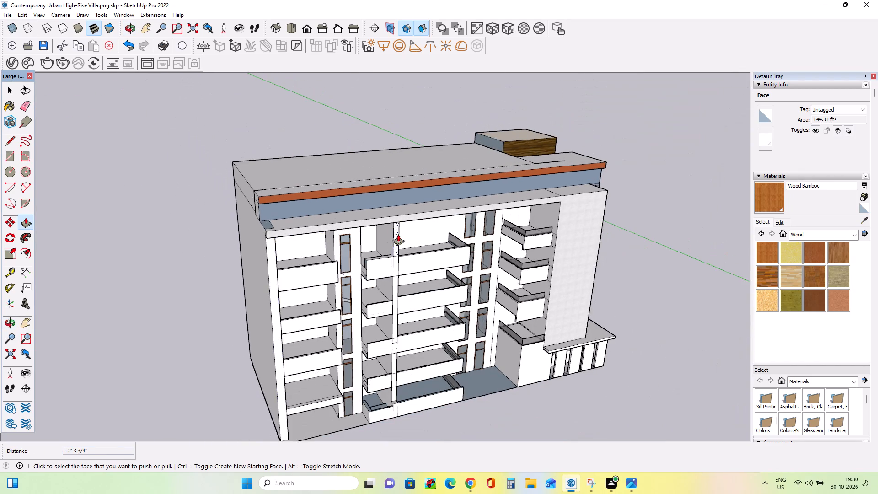
{"action": "middle_click_drag", "start_coordinate": [398, 234], "coordinate": [165, 161]}
{"action": "middle_click_drag", "start_coordinate": [571, 322], "coordinate": [636, 301]}
{"action": "scroll", "coordinate": [492, 304], "scroll_direction": "down", "scroll_amount": 3}
{"action": "middle_click_drag", "start_coordinate": [512, 311], "coordinate": [555, 277]}
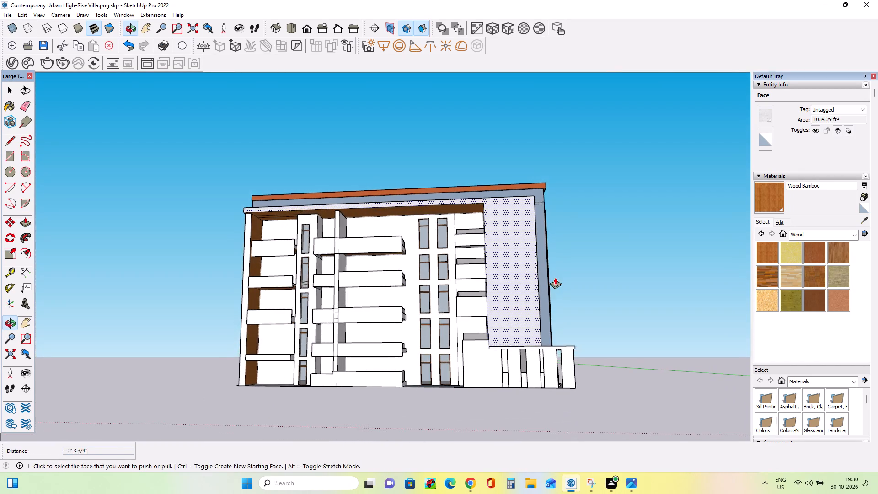
{"action": "middle_click_drag", "start_coordinate": [554, 277], "coordinate": [402, 292]}
{"action": "scroll", "coordinate": [462, 301], "scroll_direction": "up", "scroll_amount": 1}
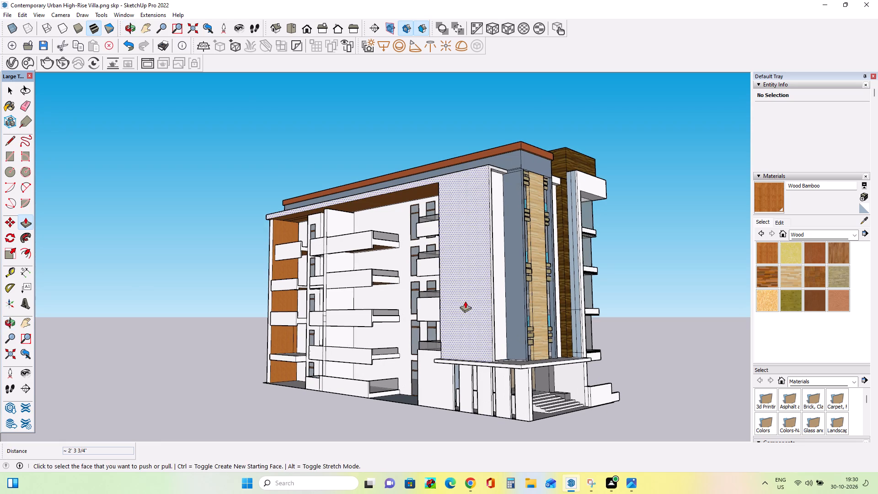
{"action": "middle_click_drag", "start_coordinate": [466, 302], "coordinate": [465, 308]}
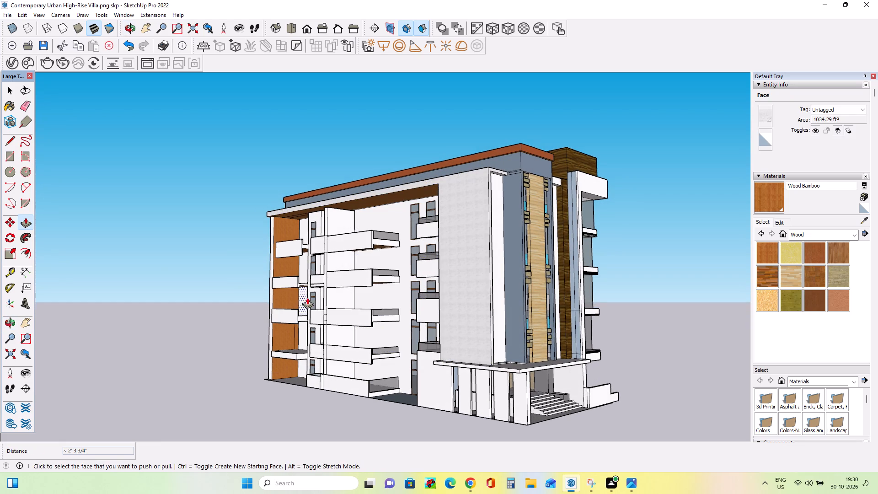
{"action": "left_click", "coordinate": [26, 322]}
{"action": "left_click_drag", "start_coordinate": [222, 259], "coordinate": [145, 242]}
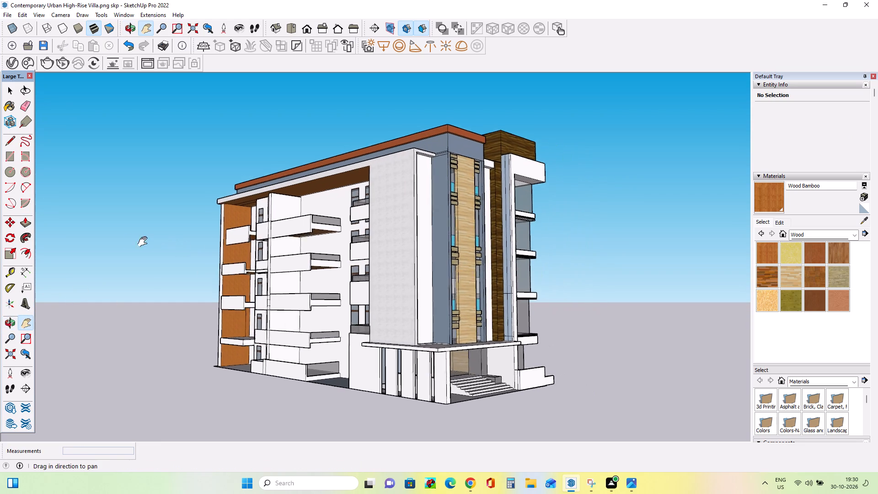
{"action": "left_click_drag", "start_coordinate": [145, 242], "coordinate": [130, 242]}
{"action": "middle_click_drag", "start_coordinate": [417, 387], "coordinate": [447, 411]}
{"action": "scroll", "coordinate": [473, 372], "scroll_direction": "up", "scroll_amount": 3}
{"action": "middle_click_drag", "start_coordinate": [473, 372], "coordinate": [474, 371]}
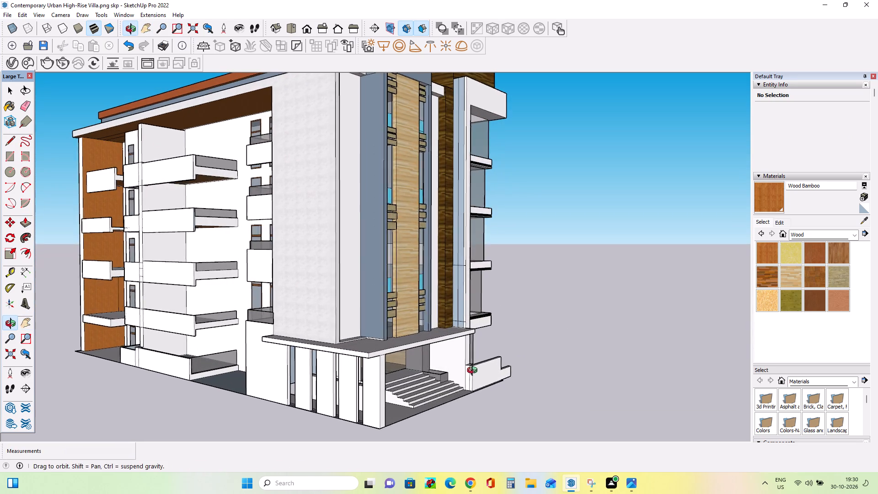
{"action": "middle_click_drag", "start_coordinate": [474, 371], "coordinate": [455, 344]}
{"action": "scroll", "coordinate": [455, 344], "scroll_direction": "down", "scroll_amount": 1}
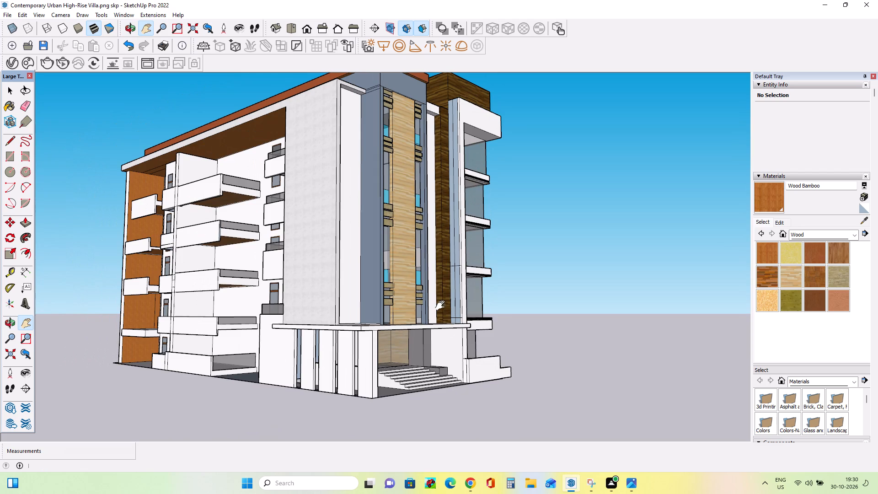
{"action": "left_click_drag", "start_coordinate": [441, 301], "coordinate": [439, 329]}
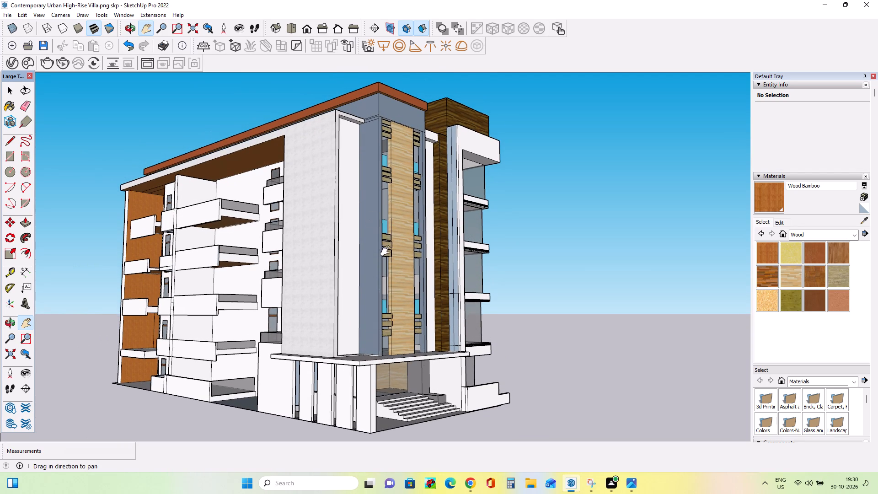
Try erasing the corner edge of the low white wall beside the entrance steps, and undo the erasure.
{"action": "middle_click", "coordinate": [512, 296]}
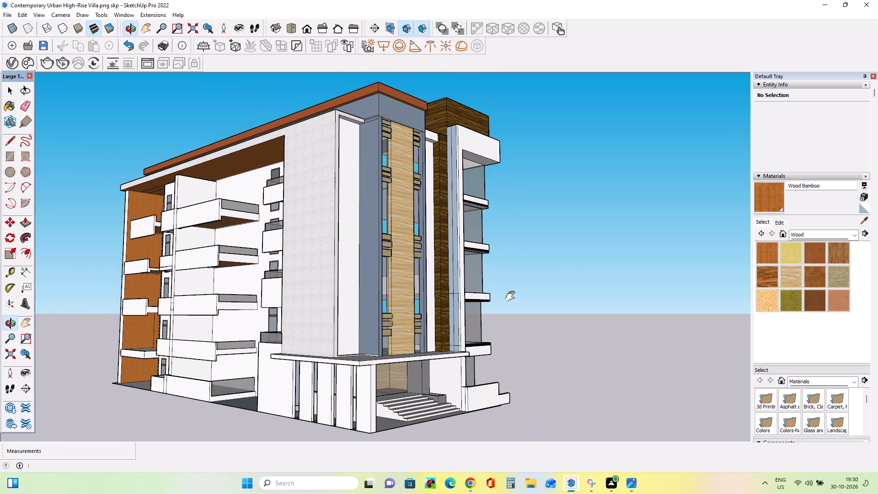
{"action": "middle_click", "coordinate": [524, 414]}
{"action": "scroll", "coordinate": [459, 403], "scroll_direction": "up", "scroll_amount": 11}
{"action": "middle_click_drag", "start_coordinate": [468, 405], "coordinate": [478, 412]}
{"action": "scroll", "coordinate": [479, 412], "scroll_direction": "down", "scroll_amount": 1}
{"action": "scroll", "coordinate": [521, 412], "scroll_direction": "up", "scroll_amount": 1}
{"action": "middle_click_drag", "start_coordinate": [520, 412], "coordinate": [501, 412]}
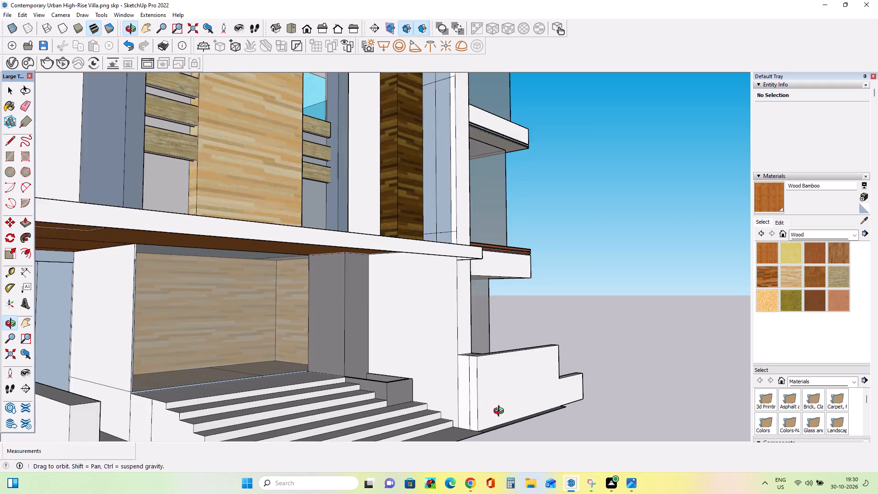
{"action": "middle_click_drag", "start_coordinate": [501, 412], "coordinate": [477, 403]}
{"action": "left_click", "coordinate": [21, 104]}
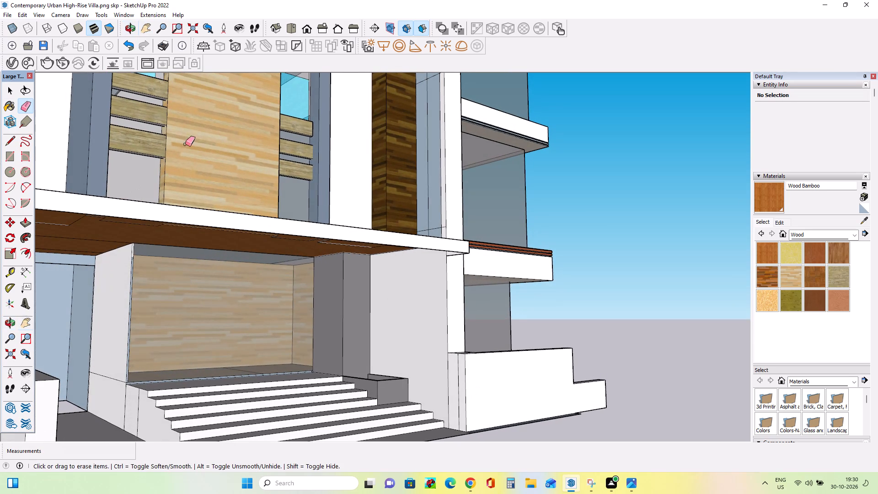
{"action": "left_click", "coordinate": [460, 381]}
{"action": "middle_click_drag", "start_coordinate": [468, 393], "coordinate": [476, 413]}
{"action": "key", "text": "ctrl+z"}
Examine the whole building from the entrance corner, the balcony side and the narrow end facade.
{"action": "middle_click_drag", "start_coordinate": [507, 402], "coordinate": [509, 397]}
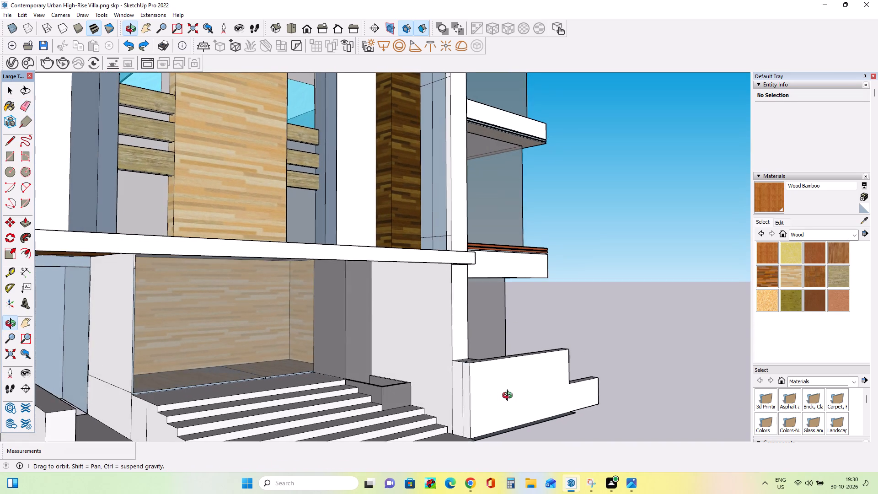
{"action": "middle_click_drag", "start_coordinate": [509, 397], "coordinate": [510, 397]}
{"action": "scroll", "coordinate": [727, 450], "scroll_direction": "down", "scroll_amount": 2}
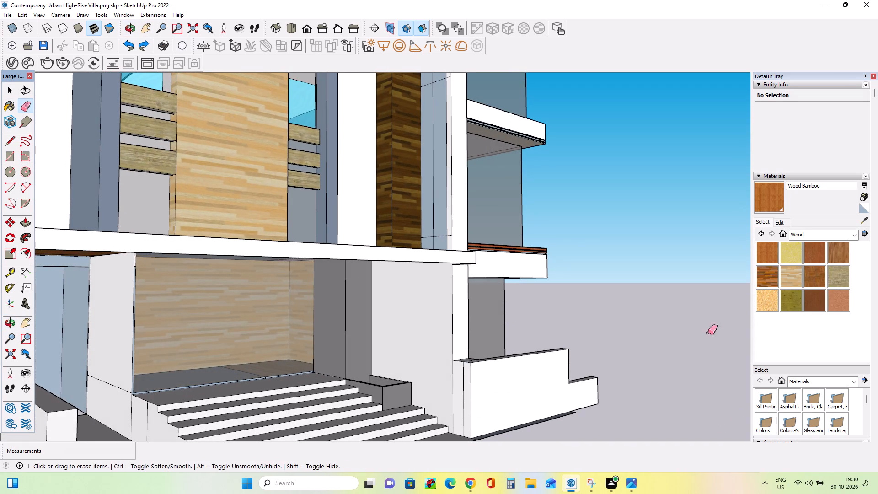
{"action": "scroll", "coordinate": [522, 357], "scroll_direction": "down", "scroll_amount": 11}
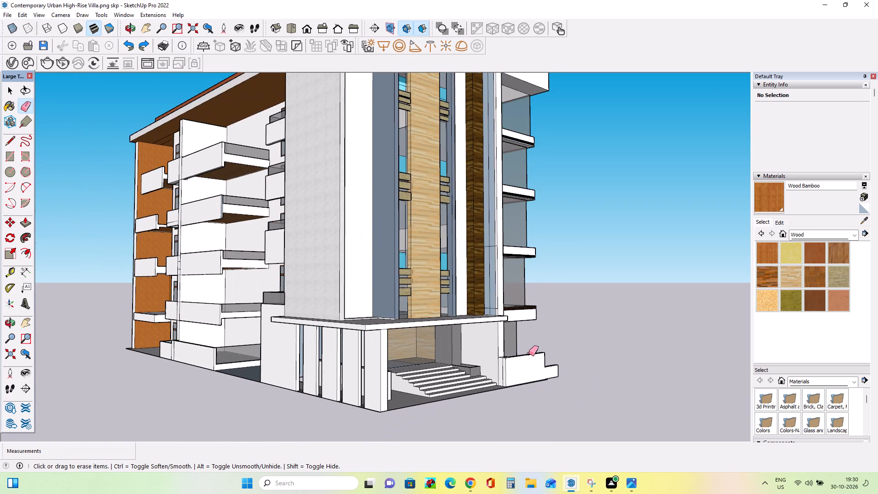
{"action": "scroll", "coordinate": [529, 354], "scroll_direction": "down", "scroll_amount": 4}
{"action": "middle_click_drag", "start_coordinate": [521, 316], "coordinate": [509, 302]}
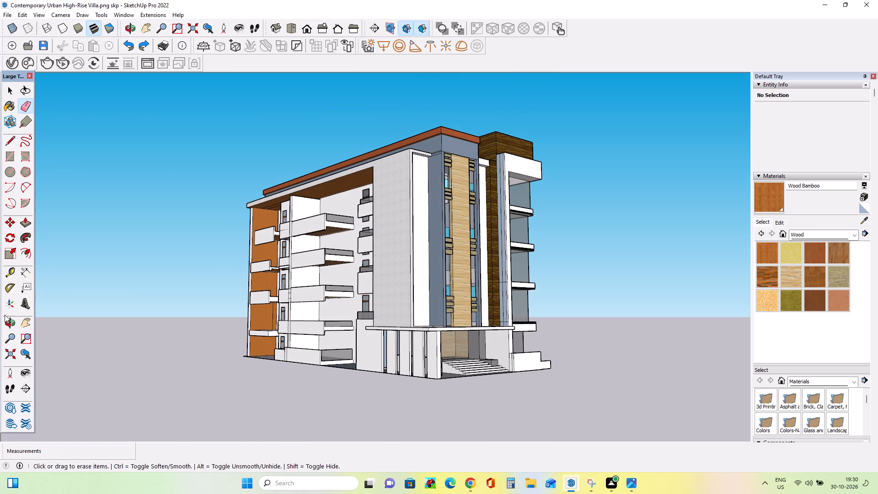
{"action": "left_click", "coordinate": [29, 324]}
{"action": "left_click_drag", "start_coordinate": [201, 231], "coordinate": [109, 258]}
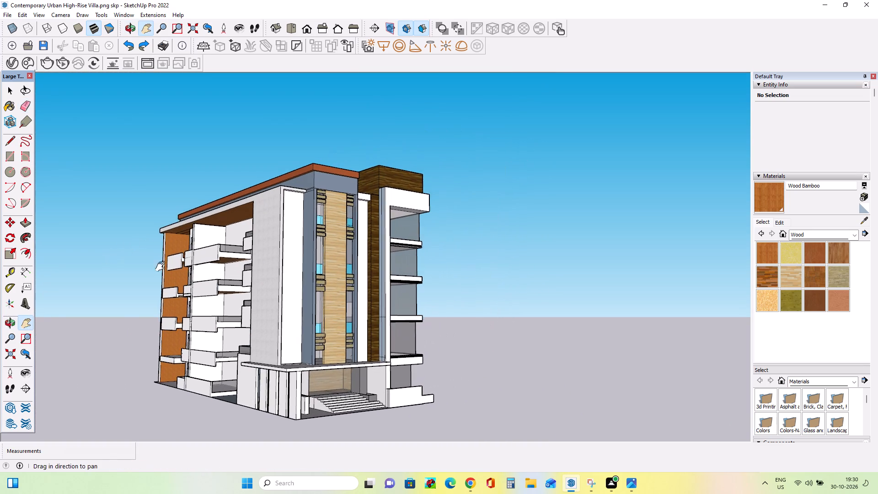
{"action": "middle_click_drag", "start_coordinate": [297, 296], "coordinate": [427, 331]}
{"action": "scroll", "coordinate": [427, 331], "scroll_direction": "down", "scroll_amount": 2}
{"action": "scroll", "coordinate": [482, 352], "scroll_direction": "up", "scroll_amount": 2}
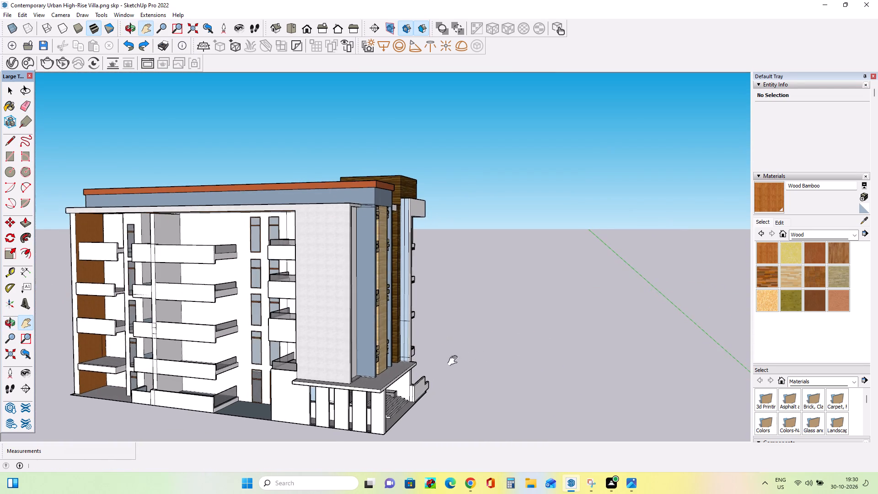
{"action": "middle_click_drag", "start_coordinate": [423, 361], "coordinate": [433, 330]}
{"action": "scroll", "coordinate": [429, 339], "scroll_direction": "up", "scroll_amount": 2}
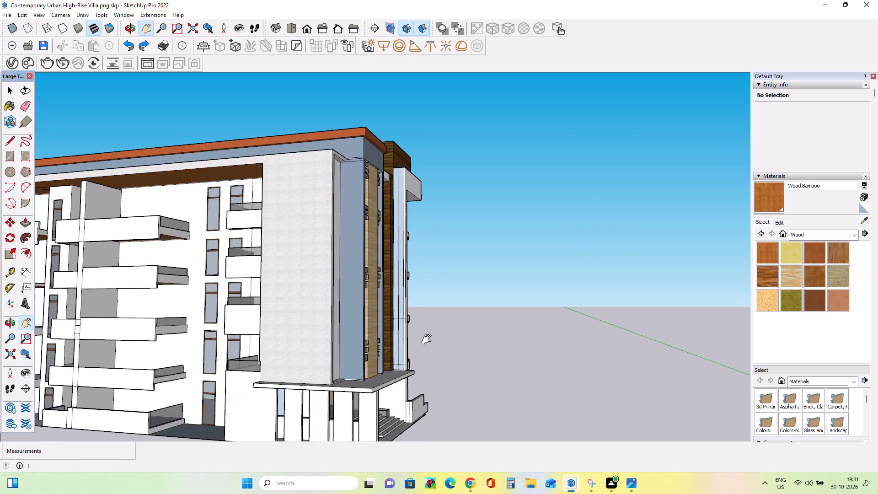
{"action": "middle_click", "coordinate": [428, 339]}
{"action": "scroll", "coordinate": [428, 339], "scroll_direction": "down", "scroll_amount": 3}
{"action": "middle_click_drag", "start_coordinate": [469, 342], "coordinate": [424, 346]}
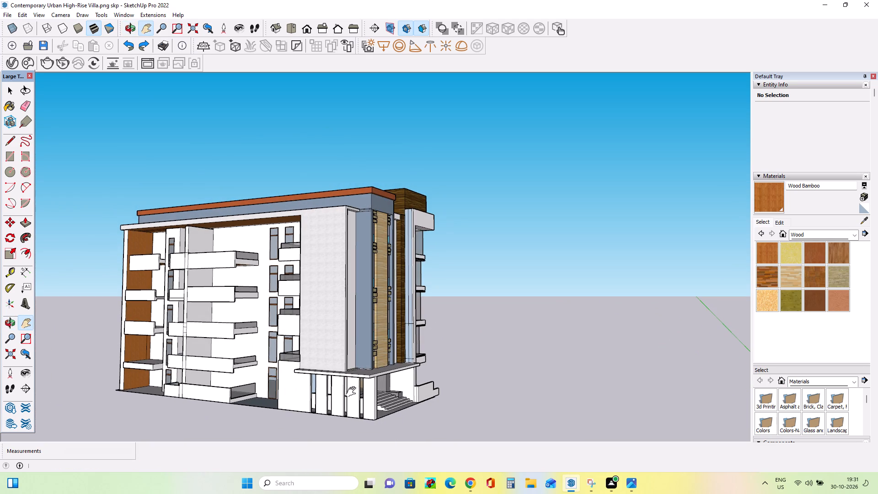
{"action": "middle_click_drag", "start_coordinate": [353, 392], "coordinate": [357, 361]}
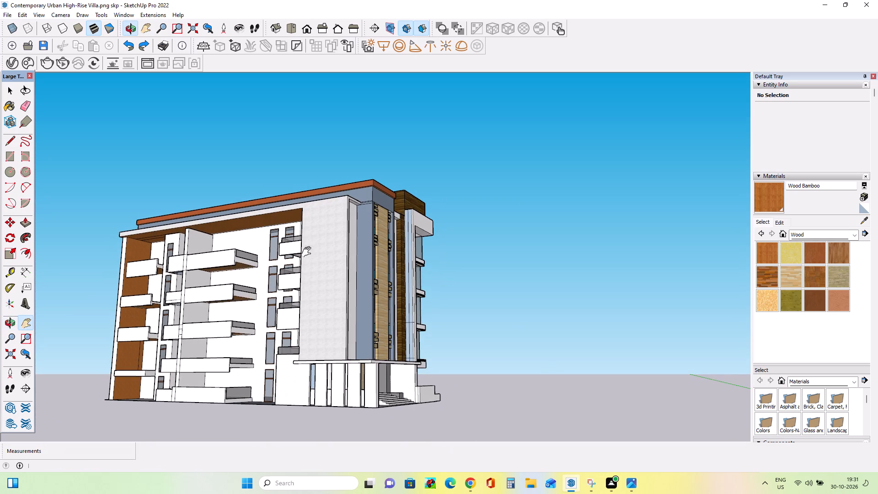
{"action": "middle_click_drag", "start_coordinate": [431, 293], "coordinate": [105, 331]}
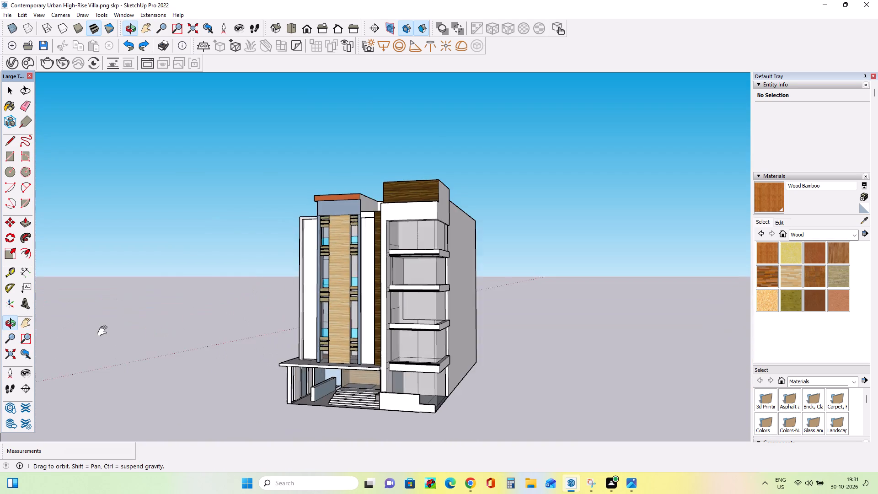
{"action": "middle_click_drag", "start_coordinate": [396, 332], "coordinate": [638, 347]}
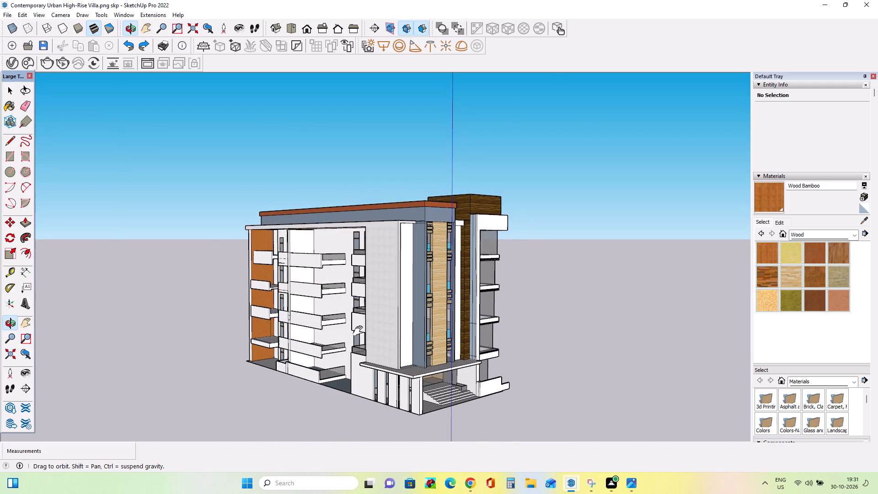
{"action": "middle_click_drag", "start_coordinate": [361, 331], "coordinate": [465, 360]}
{"action": "middle_click_drag", "start_coordinate": [405, 349], "coordinate": [417, 330]}
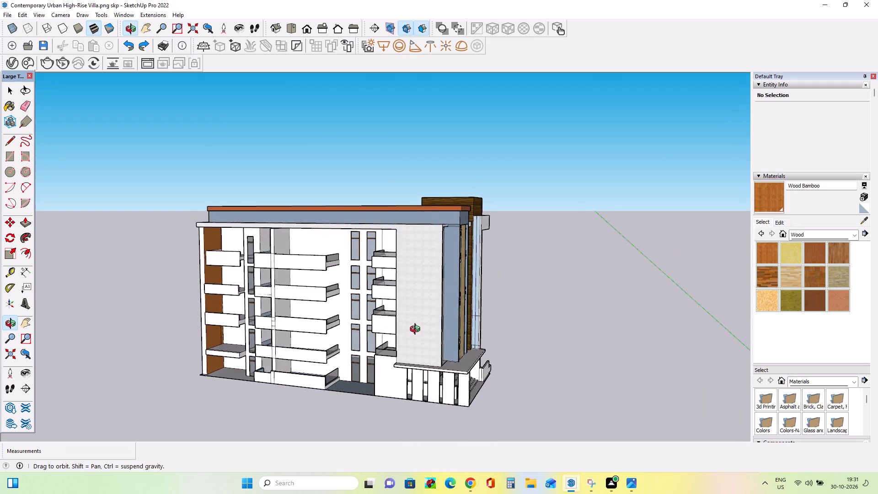
{"action": "middle_click_drag", "start_coordinate": [417, 330], "coordinate": [424, 325]}
{"action": "scroll", "coordinate": [385, 346], "scroll_direction": "up", "scroll_amount": 2}
{"action": "middle_click_drag", "start_coordinate": [375, 347], "coordinate": [380, 347]}
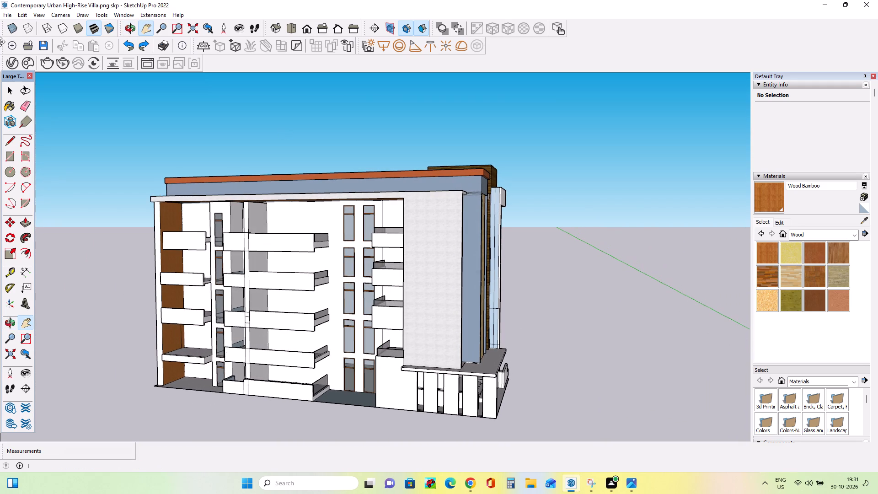
Draw a large ground rectangle level with the base's underside, enclosing the building's footprint and extending beyond it on every side.
{"action": "left_click_drag", "start_coordinate": [22, 66], "coordinate": [118, 143]}
{"action": "scroll", "coordinate": [121, 143], "scroll_direction": "down", "scroll_amount": 5}
{"action": "middle_click_drag", "start_coordinate": [368, 259], "coordinate": [416, 136]}
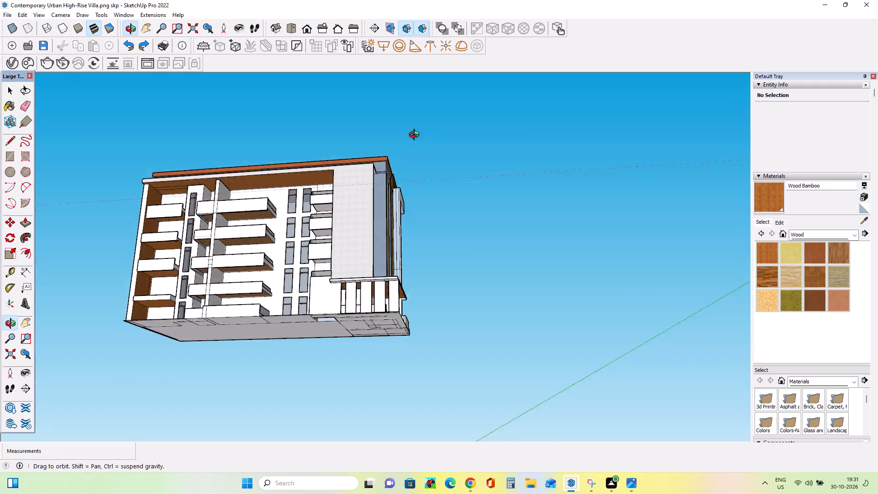
{"action": "middle_click_drag", "start_coordinate": [416, 136], "coordinate": [451, 53]}
{"action": "scroll", "coordinate": [466, 106], "scroll_direction": "down", "scroll_amount": 1}
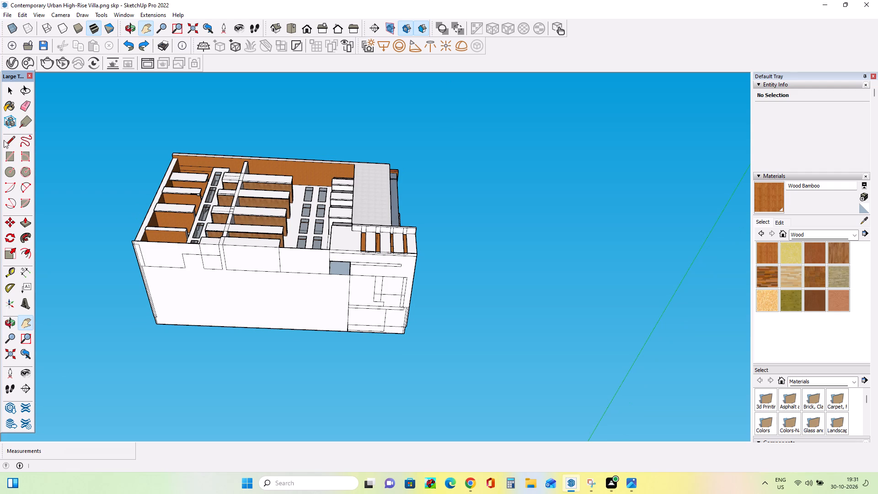
{"action": "left_click", "coordinate": [12, 155]}
{"action": "left_click_drag", "start_coordinate": [125, 394], "coordinate": [269, 280]}
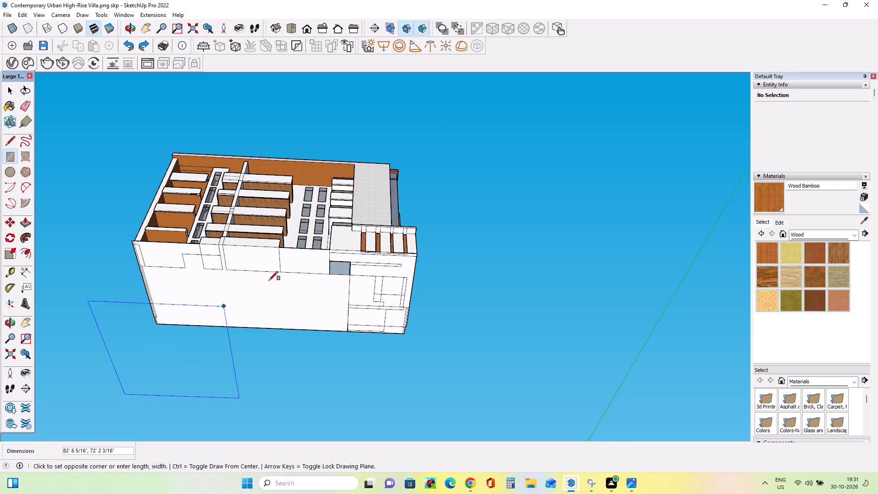
{"action": "left_click_drag", "start_coordinate": [269, 280], "coordinate": [501, 206]}
Examine the building on its ground plane from above the balcony side and the entrance corner.
{"action": "middle_click_drag", "start_coordinate": [470, 202], "coordinate": [397, 386]}
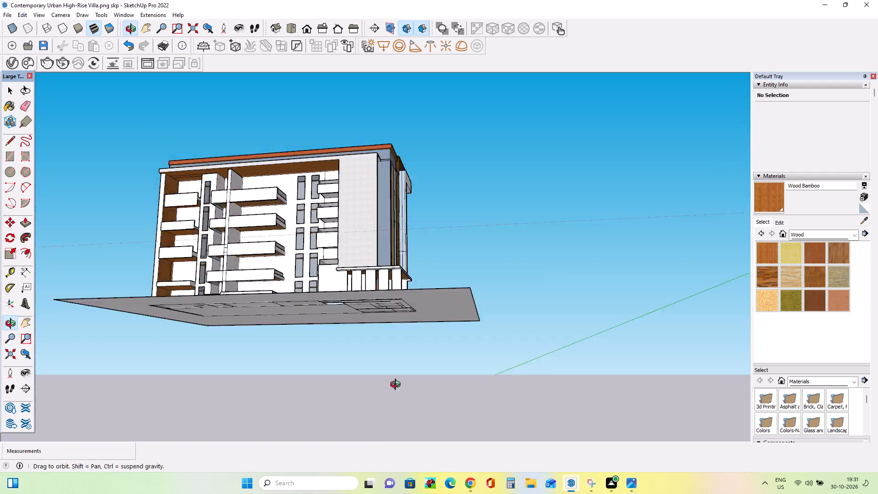
{"action": "middle_click_drag", "start_coordinate": [397, 386], "coordinate": [379, 453]}
{"action": "scroll", "coordinate": [372, 442], "scroll_direction": "down", "scroll_amount": 1}
{"action": "middle_click_drag", "start_coordinate": [327, 342], "coordinate": [366, 362]}
{"action": "scroll", "coordinate": [377, 334], "scroll_direction": "up", "scroll_amount": 3}
{"action": "middle_click_drag", "start_coordinate": [380, 333], "coordinate": [380, 345]}
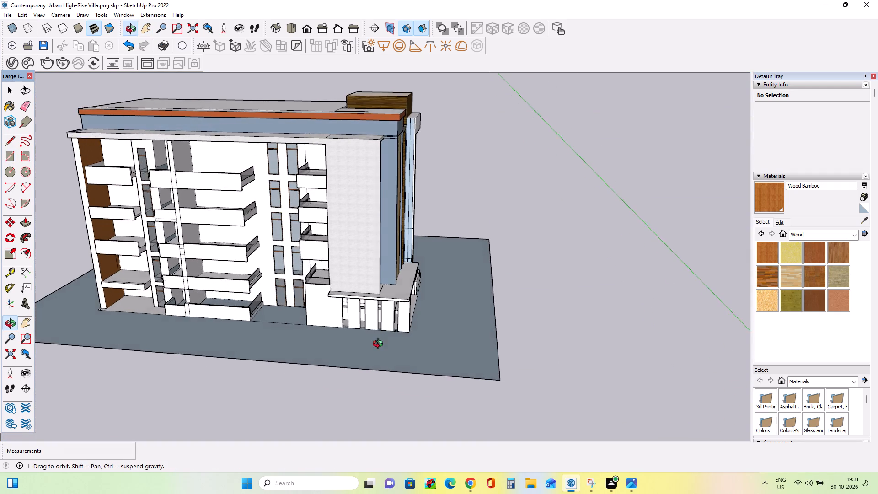
{"action": "middle_click_drag", "start_coordinate": [380, 345], "coordinate": [380, 345]}
{"action": "scroll", "coordinate": [381, 345], "scroll_direction": "down", "scroll_amount": 2}
{"action": "middle_click_drag", "start_coordinate": [422, 344], "coordinate": [358, 297]}
{"action": "scroll", "coordinate": [375, 306], "scroll_direction": "up", "scroll_amount": 1}
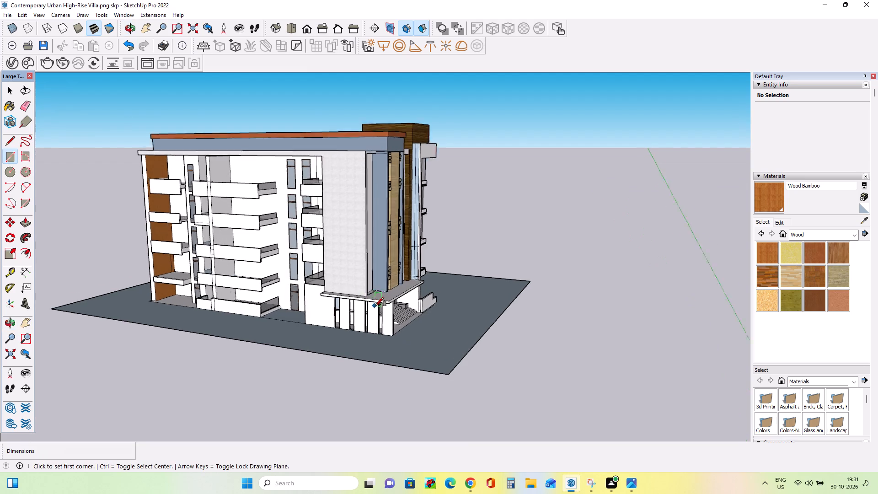
{"action": "scroll", "coordinate": [375, 306], "scroll_direction": "up", "scroll_amount": 2}
Import the 2016_Honda_Civic_LX_Sedan model from the Downloads folder.
{"action": "left_click", "coordinate": [9, 12]}
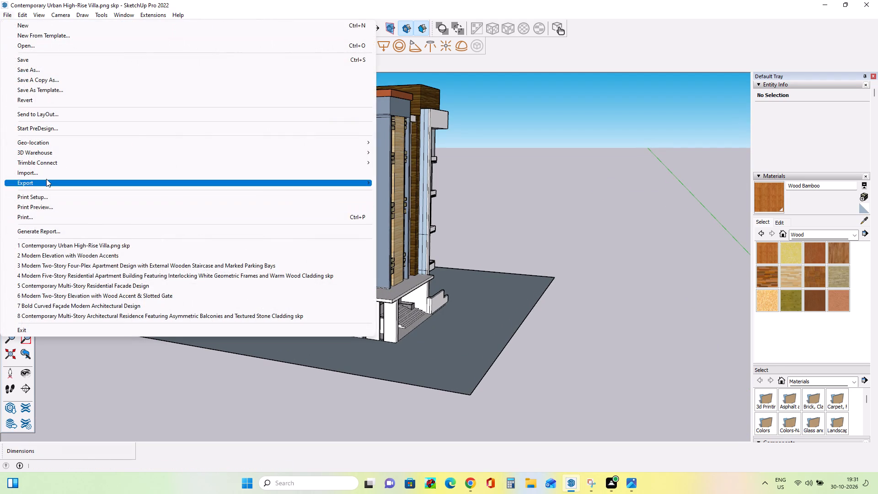
{"action": "left_click", "coordinate": [47, 171]}
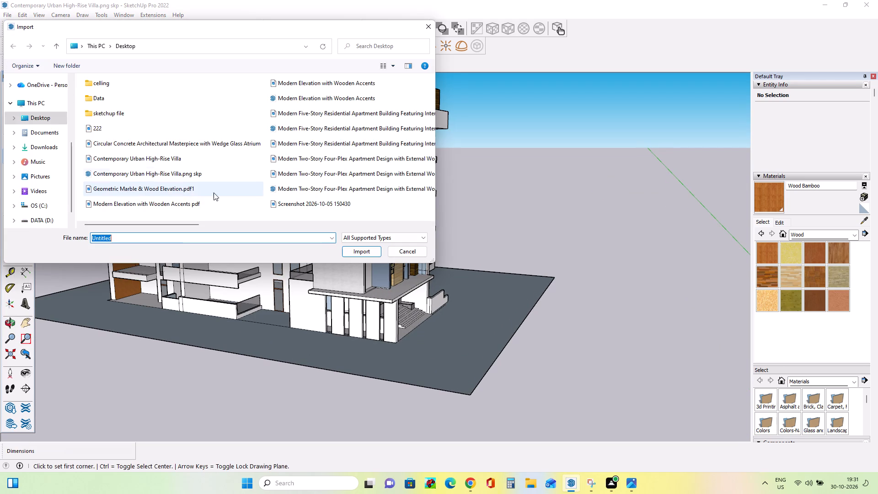
{"action": "left_click", "coordinate": [58, 148]}
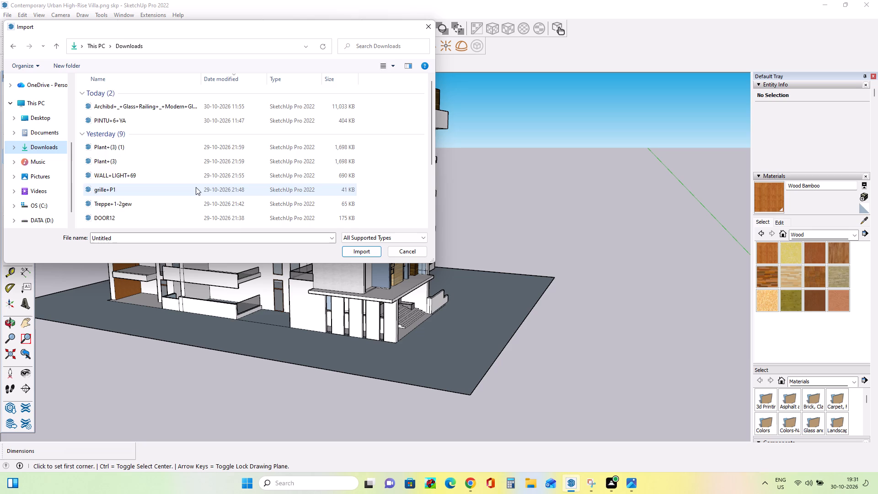
{"action": "scroll", "coordinate": [196, 187], "scroll_direction": "down", "scroll_amount": 2}
{"action": "scroll", "coordinate": [163, 167], "scroll_direction": "down", "scroll_amount": 1}
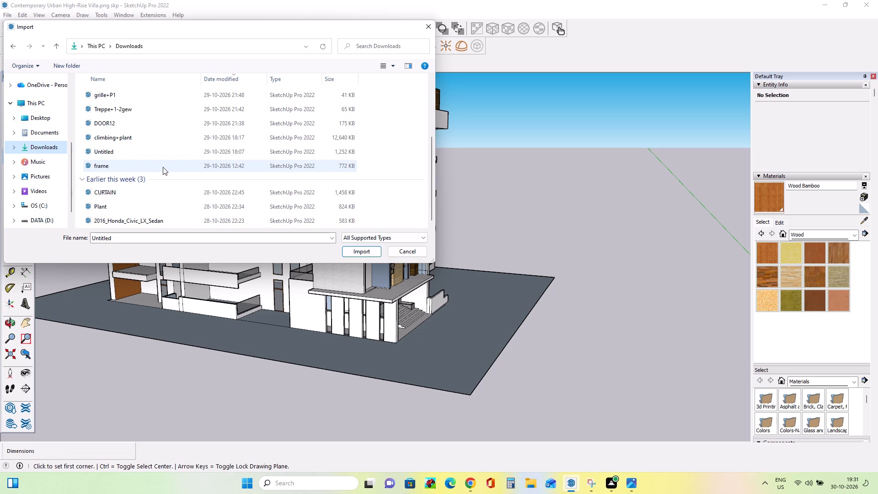
{"action": "left_click", "coordinate": [169, 220]}
{"action": "left_click", "coordinate": [369, 256]}
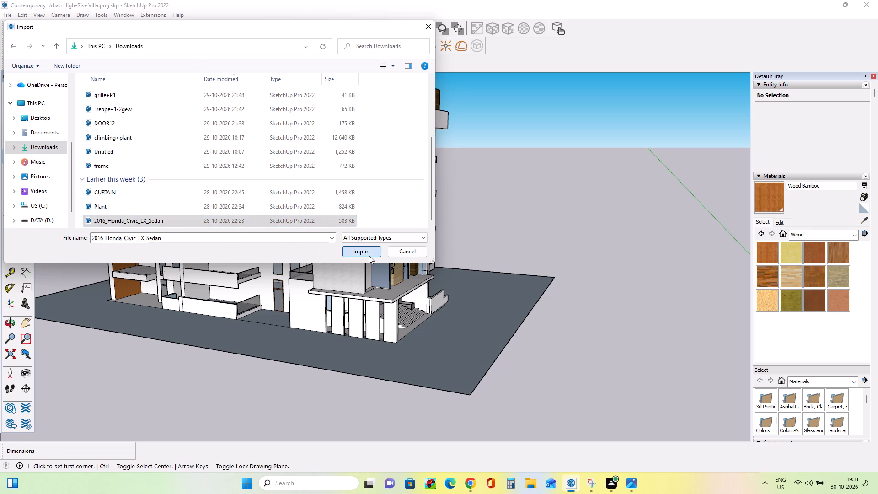
{"action": "middle_click_drag", "start_coordinate": [487, 286], "coordinate": [343, 301]}
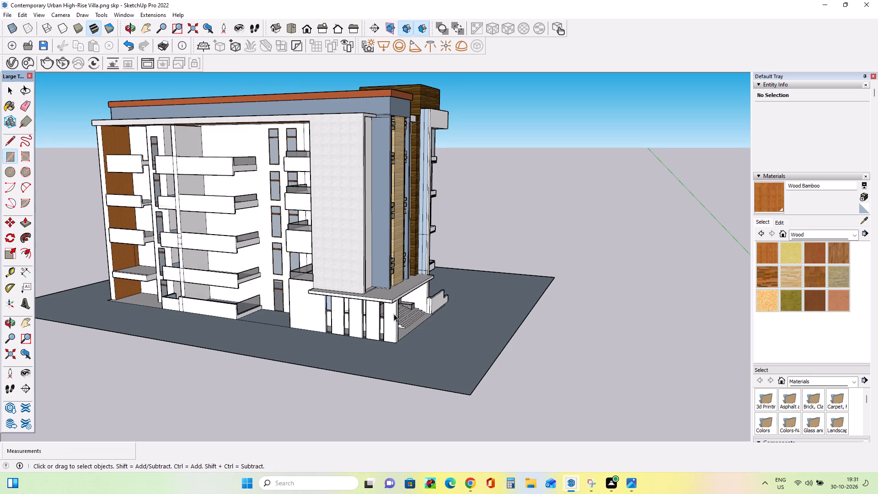
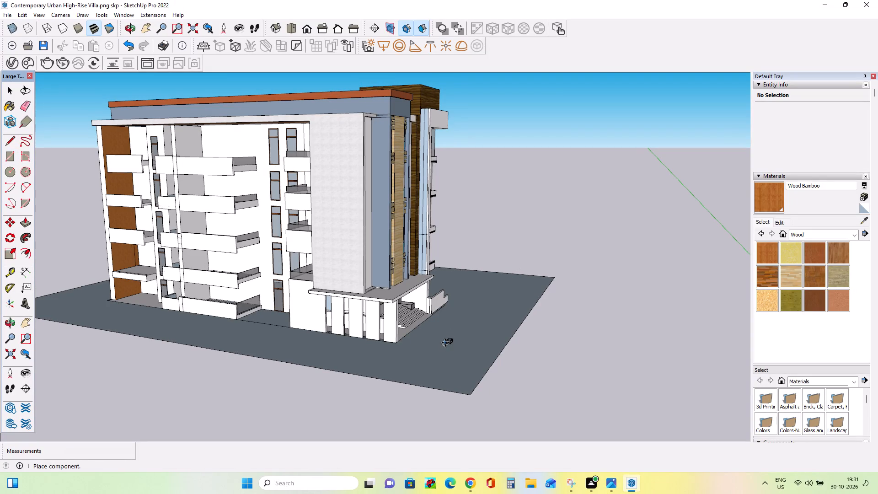
Place the imported car on the ground plane in front of the entrance steps.
{"action": "left_click", "coordinate": [447, 339]}
Rotate the car 90 degrees flat on the ground so its length runs toward the building.
{"action": "scroll", "coordinate": [441, 331], "scroll_direction": "up", "scroll_amount": 12}
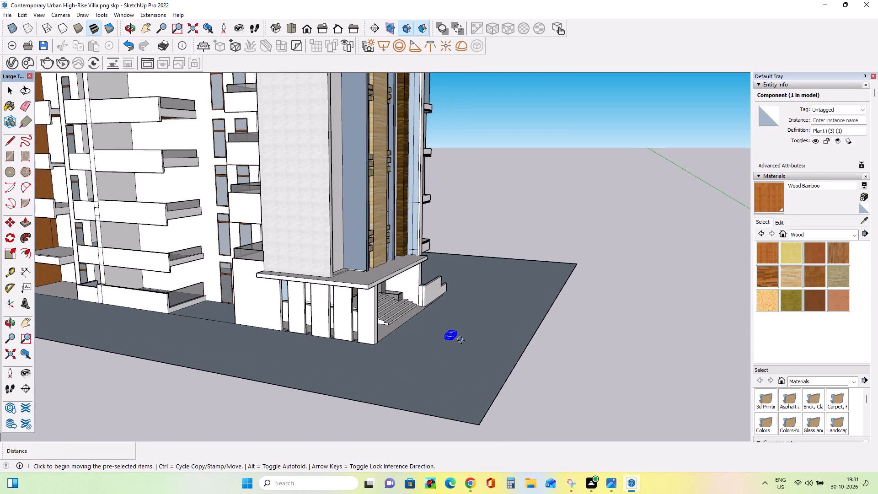
{"action": "scroll", "coordinate": [461, 340], "scroll_direction": "up", "scroll_amount": 4}
{"action": "middle_click_drag", "start_coordinate": [484, 343], "coordinate": [225, 380]}
{"action": "scroll", "coordinate": [282, 359], "scroll_direction": "up", "scroll_amount": 4}
{"action": "middle_click_drag", "start_coordinate": [294, 359], "coordinate": [323, 348]}
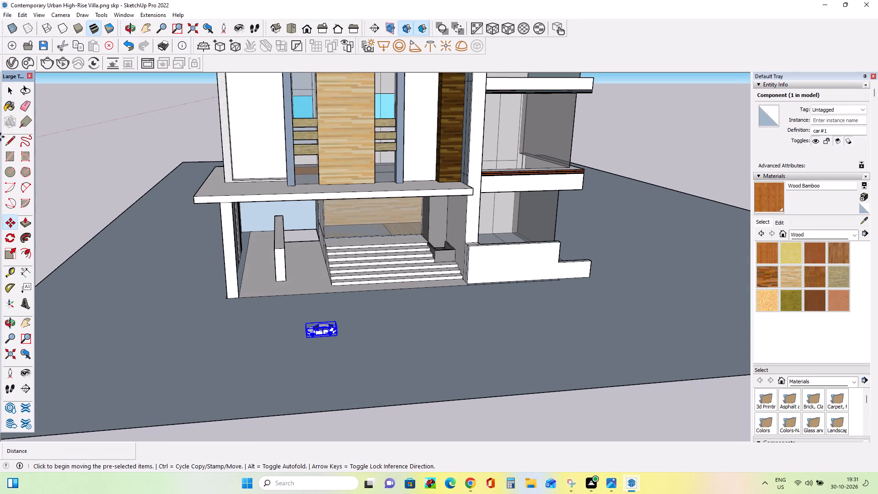
{"action": "left_click", "coordinate": [9, 237]}
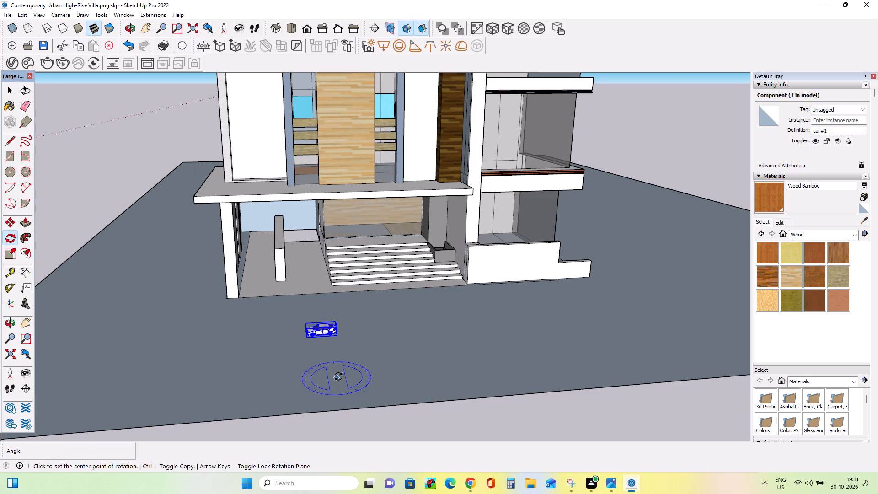
{"action": "left_click", "coordinate": [397, 356]}
{"action": "left_click", "coordinate": [406, 390]}
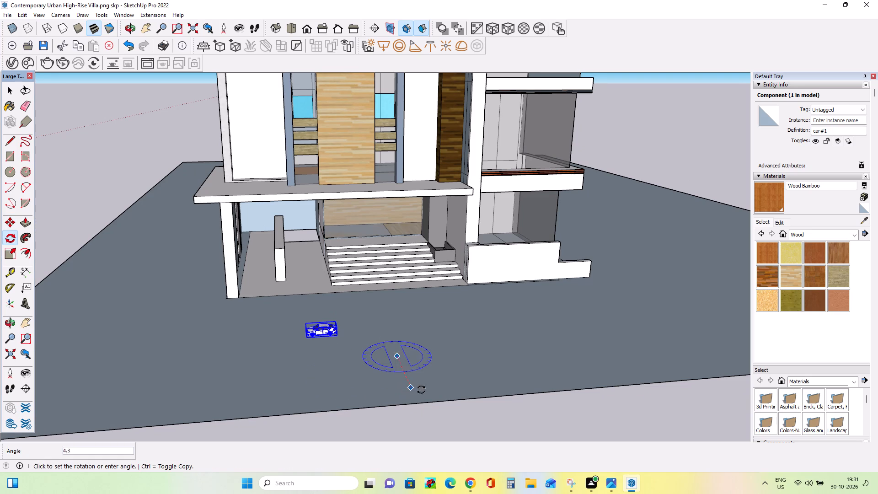
{"action": "left_click", "coordinate": [455, 352]}
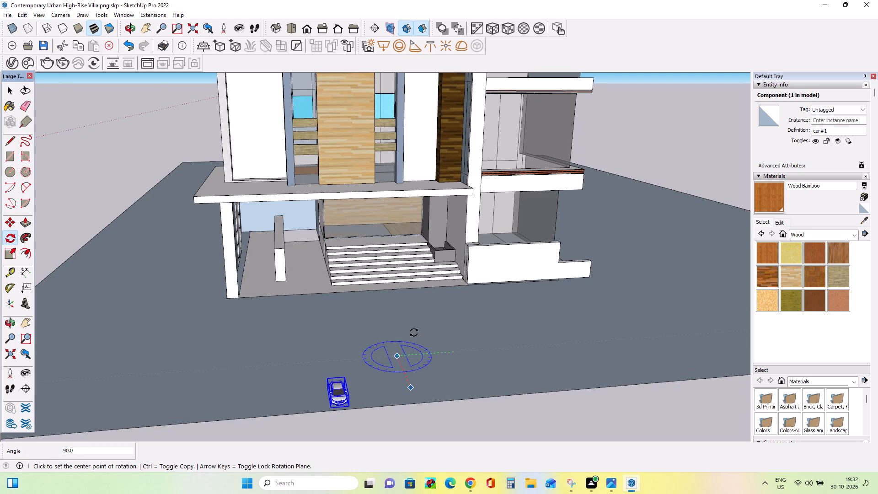
Move the car under the entrance canopy, onto the paving between the low wall and the steps.
{"action": "scroll", "coordinate": [415, 325], "scroll_direction": "down", "scroll_amount": 3}
{"action": "scroll", "coordinate": [339, 396], "scroll_direction": "up", "scroll_amount": 3}
{"action": "middle_click_drag", "start_coordinate": [375, 387], "coordinate": [408, 392]}
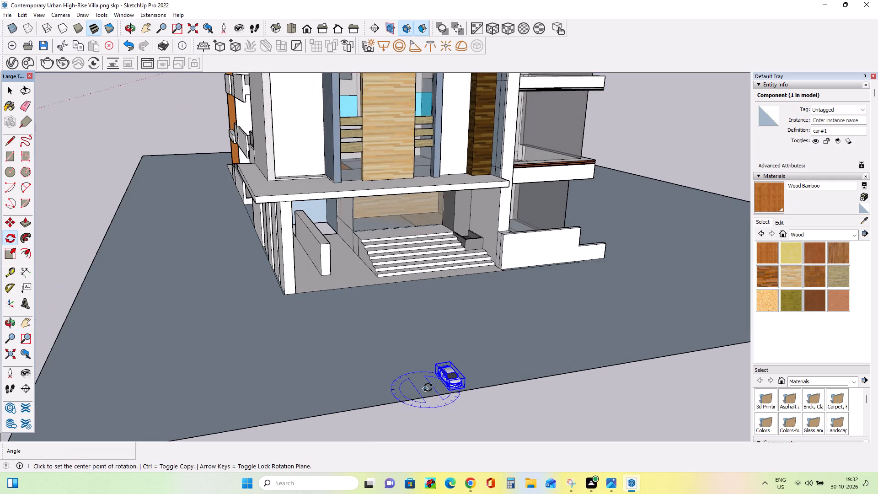
{"action": "scroll", "coordinate": [428, 387], "scroll_direction": "up", "scroll_amount": 2}
{"action": "middle_click_drag", "start_coordinate": [415, 367], "coordinate": [417, 362]}
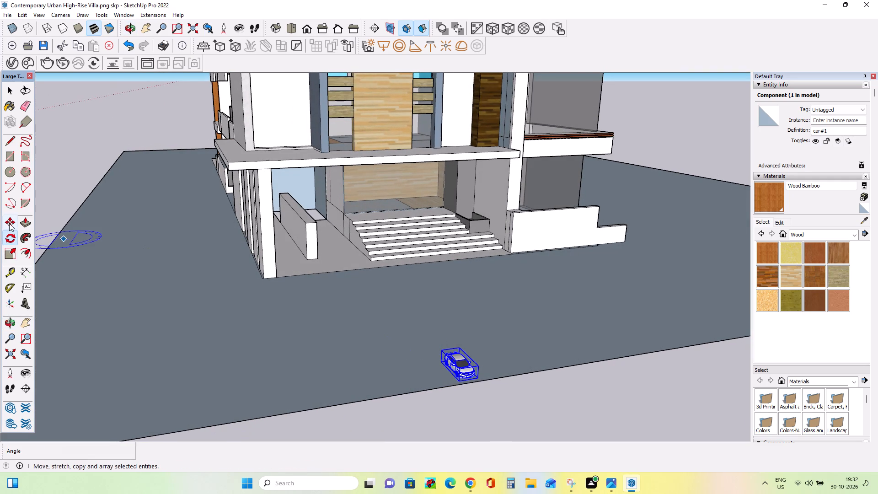
{"action": "left_click", "coordinate": [9, 223]}
{"action": "left_click_drag", "start_coordinate": [461, 383], "coordinate": [461, 379]}
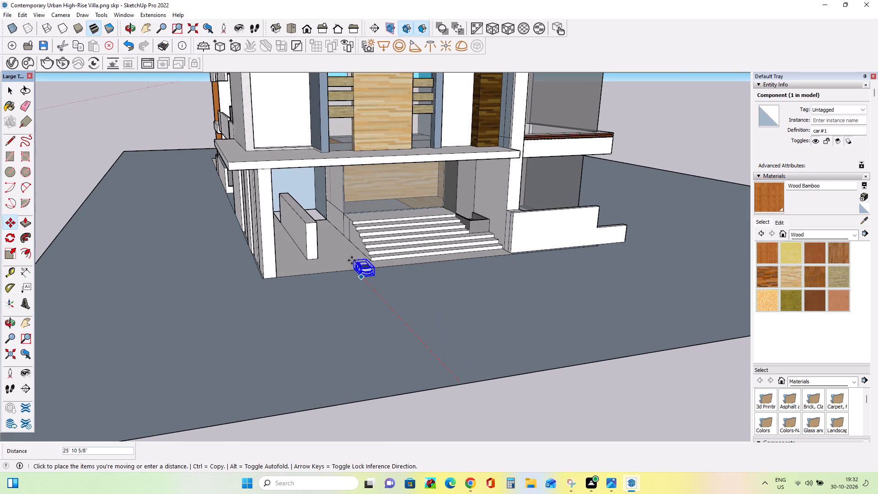
{"action": "left_click", "coordinate": [335, 244]}
Scale the car up until it fills most of the width between the low wall and the entrance steps.
{"action": "middle_click_drag", "start_coordinate": [352, 269], "coordinate": [324, 316]}
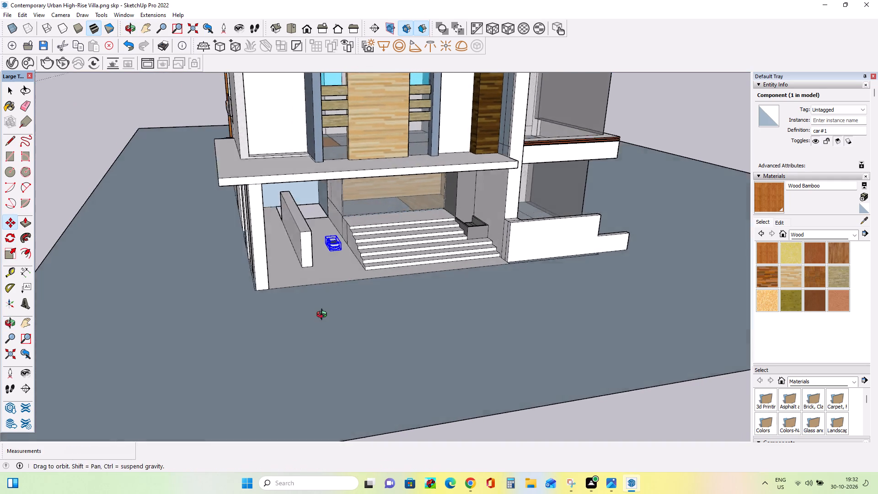
{"action": "middle_click_drag", "start_coordinate": [324, 316], "coordinate": [323, 317]}
{"action": "scroll", "coordinate": [329, 252], "scroll_direction": "up", "scroll_amount": 8}
{"action": "middle_click_drag", "start_coordinate": [354, 278], "coordinate": [366, 273]}
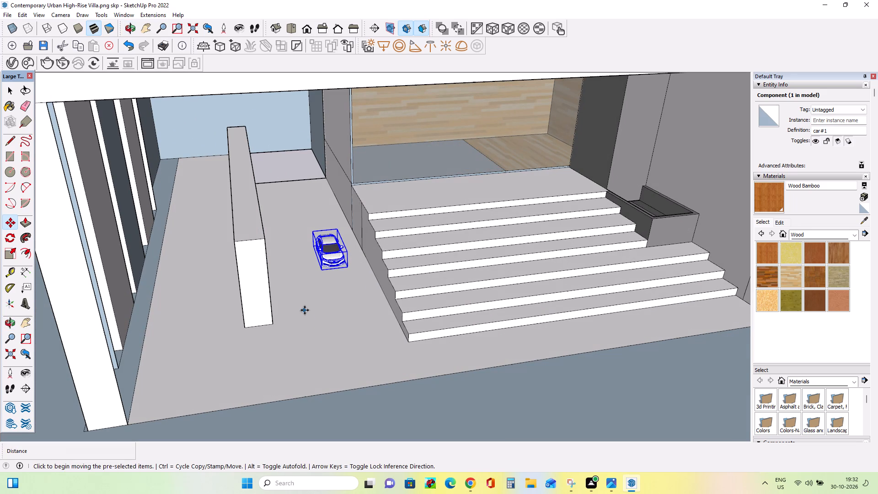
{"action": "middle_click_drag", "start_coordinate": [306, 310], "coordinate": [310, 311]}
{"action": "scroll", "coordinate": [284, 275], "scroll_direction": "up", "scroll_amount": 2}
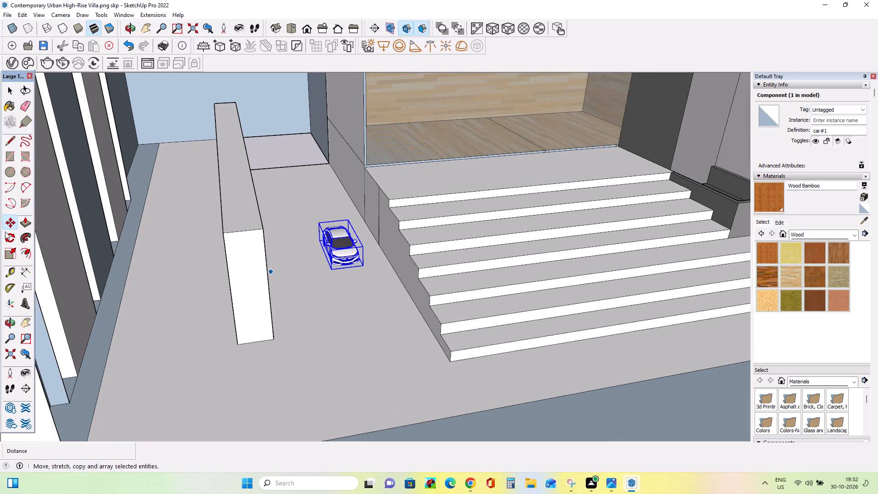
{"action": "left_click", "coordinate": [8, 249]}
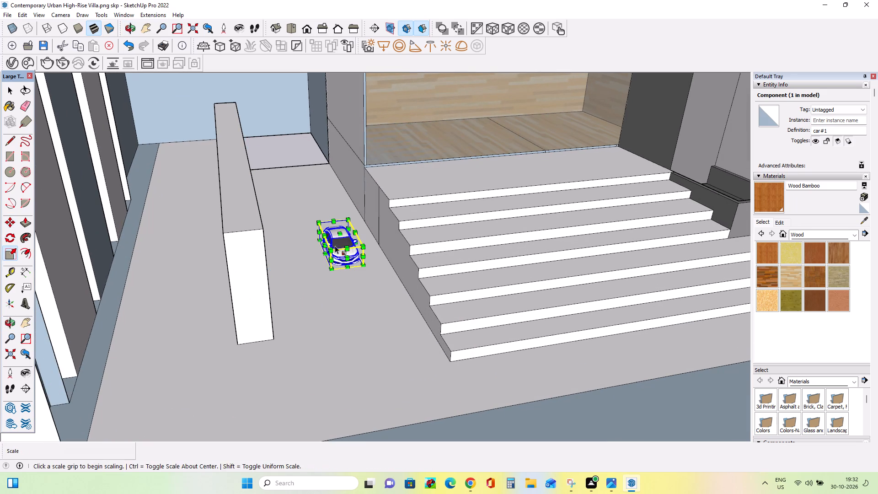
{"action": "left_click_drag", "start_coordinate": [327, 249], "coordinate": [295, 292]}
Adjust the car's width and height together with a two-axis scale on its lower side edge.
{"action": "middle_click_drag", "start_coordinate": [341, 268], "coordinate": [369, 219]}
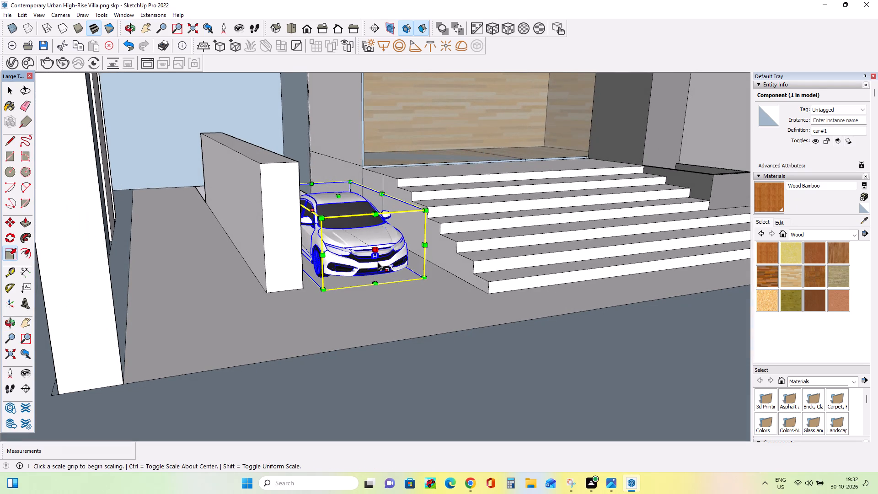
{"action": "left_click", "coordinate": [377, 255]}
{"action": "left_click_drag", "start_coordinate": [376, 254], "coordinate": [388, 263]}
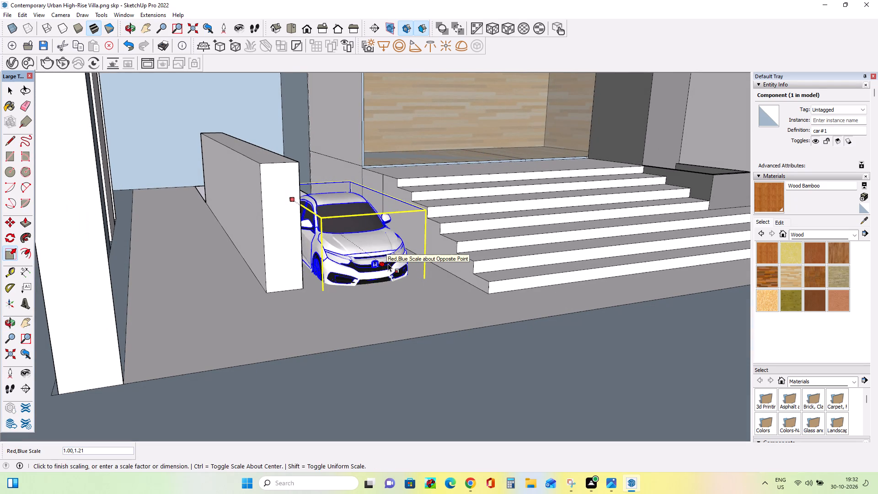
{"action": "left_click_drag", "start_coordinate": [388, 263], "coordinate": [404, 259]}
{"action": "middle_click_drag", "start_coordinate": [381, 245], "coordinate": [380, 254]}
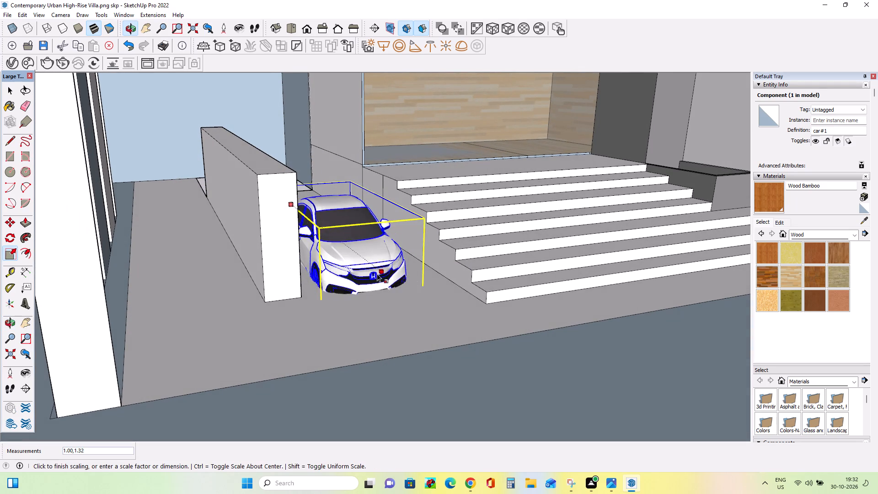
{"action": "left_click", "coordinate": [387, 256]}
Enlarge the car slightly with a uniform scale from its front upper corner on the stair side.
{"action": "middle_click_drag", "start_coordinate": [407, 294], "coordinate": [399, 323]}
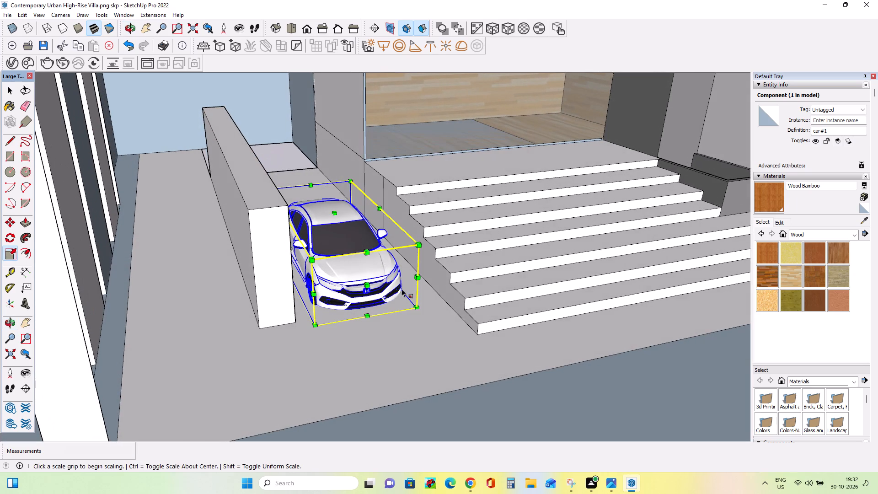
{"action": "left_click_drag", "start_coordinate": [415, 245], "coordinate": [435, 275]}
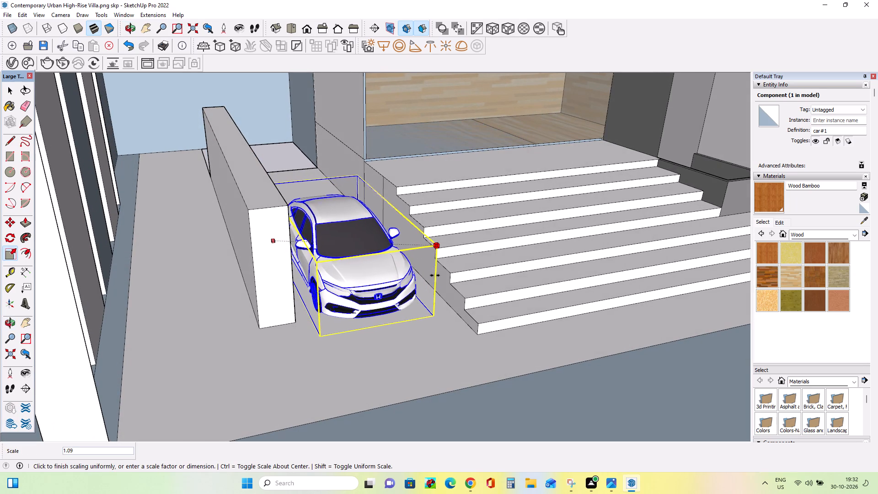
{"action": "left_click_drag", "start_coordinate": [435, 275], "coordinate": [440, 285]}
Stretch the car's length forward so its front reaches past the end of the low wall.
{"action": "middle_click_drag", "start_coordinate": [407, 311], "coordinate": [402, 277]}
{"action": "middle_click_drag", "start_coordinate": [331, 302], "coordinate": [348, 328]}
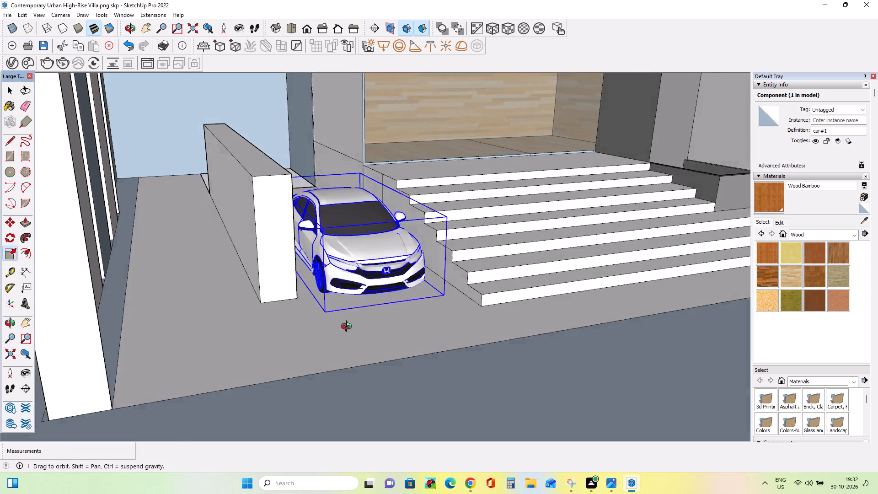
{"action": "middle_click_drag", "start_coordinate": [348, 328], "coordinate": [358, 348]}
{"action": "scroll", "coordinate": [391, 315], "scroll_direction": "up", "scroll_amount": 2}
{"action": "left_click_drag", "start_coordinate": [409, 301], "coordinate": [415, 309]}
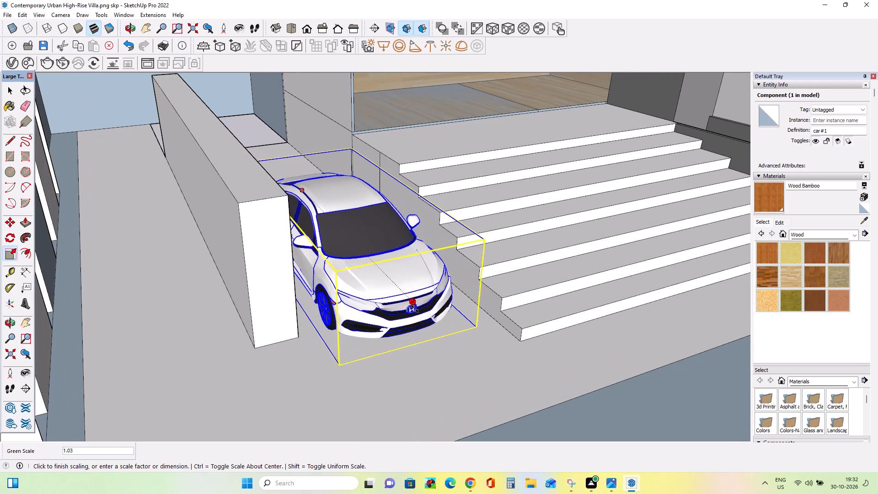
{"action": "left_click_drag", "start_coordinate": [415, 309], "coordinate": [440, 336]}
Examine the car's fit between the low wall and the entrance steps from above and the front.
{"action": "middle_click_drag", "start_coordinate": [424, 334], "coordinate": [403, 295]}
{"action": "scroll", "coordinate": [403, 305], "scroll_direction": "down", "scroll_amount": 9}
{"action": "middle_click_drag", "start_coordinate": [383, 319], "coordinate": [396, 333]}
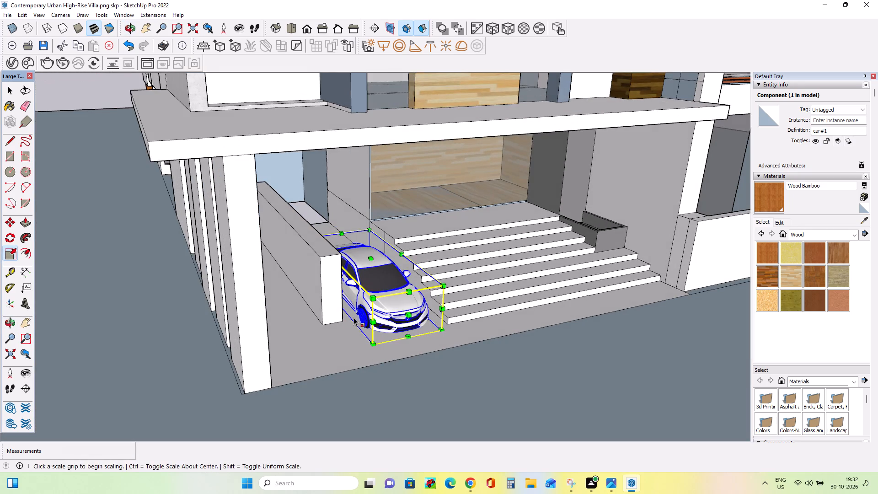
{"action": "middle_click_drag", "start_coordinate": [353, 317], "coordinate": [333, 352]}
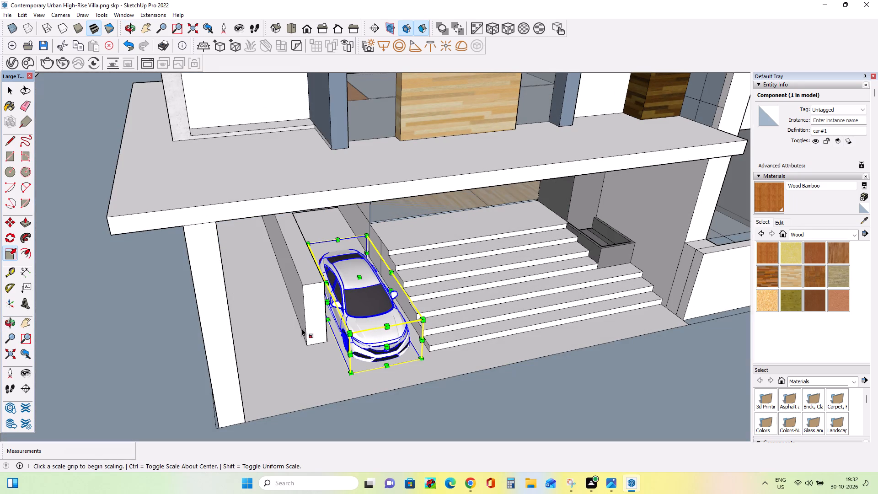
{"action": "middle_click_drag", "start_coordinate": [304, 322], "coordinate": [321, 317]}
{"action": "middle_click_drag", "start_coordinate": [275, 305], "coordinate": [305, 309]}
{"action": "middle_click_drag", "start_coordinate": [296, 310], "coordinate": [287, 309]}
{"action": "left_click", "coordinate": [6, 90]}
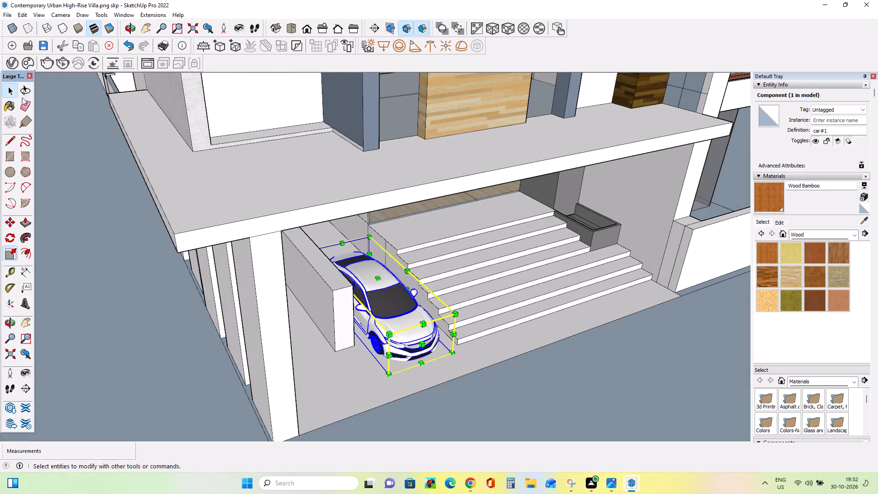
{"action": "left_click", "coordinate": [130, 235]}
{"action": "middle_click_drag", "start_coordinate": [147, 288], "coordinate": [115, 231]}
{"action": "middle_click_drag", "start_coordinate": [301, 288], "coordinate": [276, 310]}
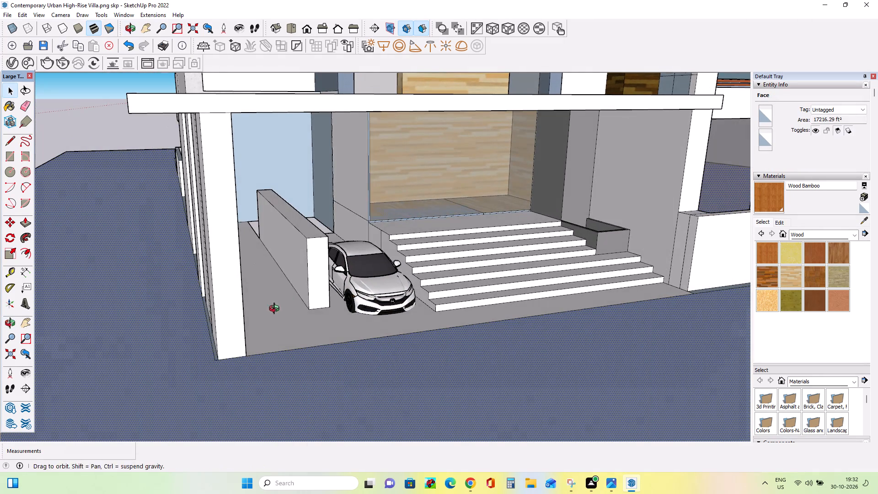
{"action": "middle_click_drag", "start_coordinate": [276, 310], "coordinate": [271, 312]}
{"action": "middle_click_drag", "start_coordinate": [337, 310], "coordinate": [440, 301]}
Examine the whole building with its parked car and ground plane from the entrance corner.
{"action": "scroll", "coordinate": [441, 301], "scroll_direction": "down", "scroll_amount": 7}
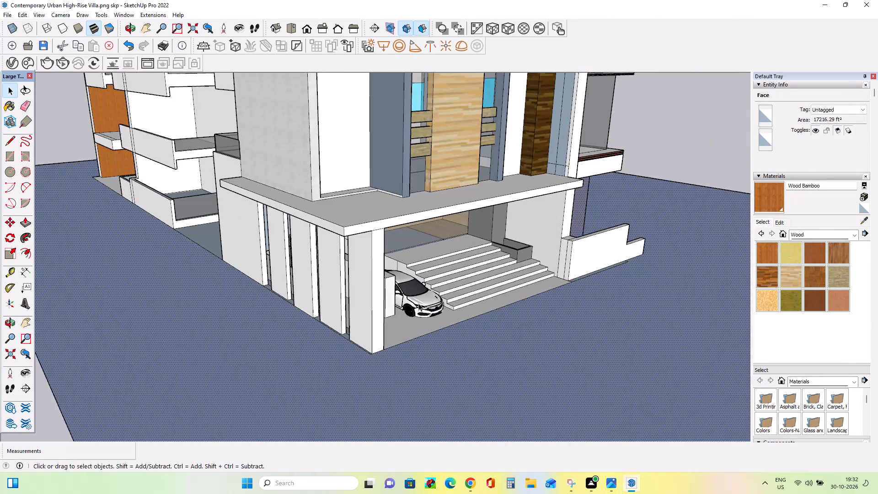
{"action": "scroll", "coordinate": [418, 303], "scroll_direction": "down", "scroll_amount": 7}
{"action": "middle_click_drag", "start_coordinate": [488, 264], "coordinate": [490, 272]}
{"action": "scroll", "coordinate": [490, 272], "scroll_direction": "down", "scroll_amount": 6}
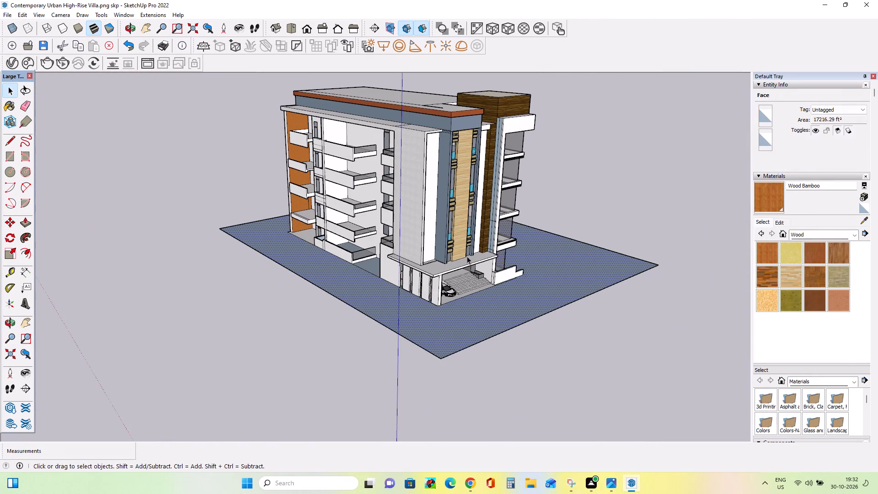
{"action": "left_click", "coordinate": [26, 324]}
{"action": "left_click_drag", "start_coordinate": [201, 270], "coordinate": [154, 304]}
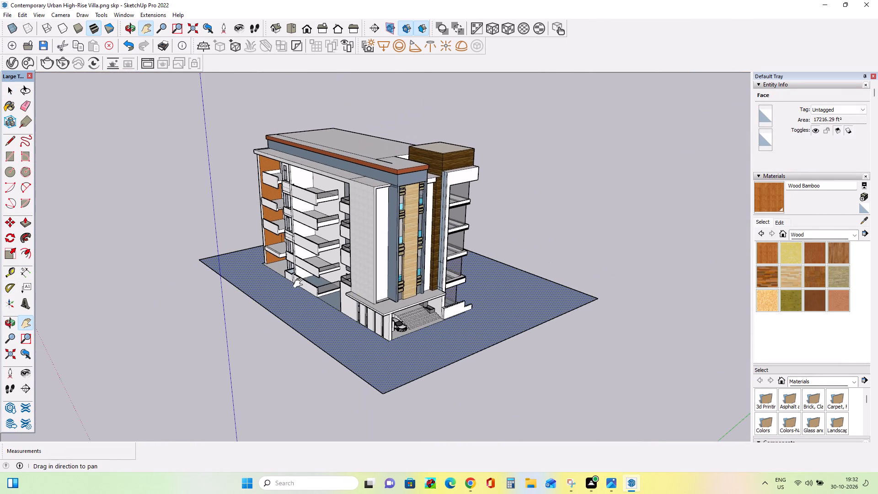
{"action": "scroll", "coordinate": [300, 281], "scroll_direction": "up", "scroll_amount": 3}
{"action": "left_click_drag", "start_coordinate": [242, 282], "coordinate": [172, 299]}
{"action": "middle_click_drag", "start_coordinate": [328, 295], "coordinate": [332, 284]}
{"action": "scroll", "coordinate": [339, 276], "scroll_direction": "up", "scroll_amount": 1}
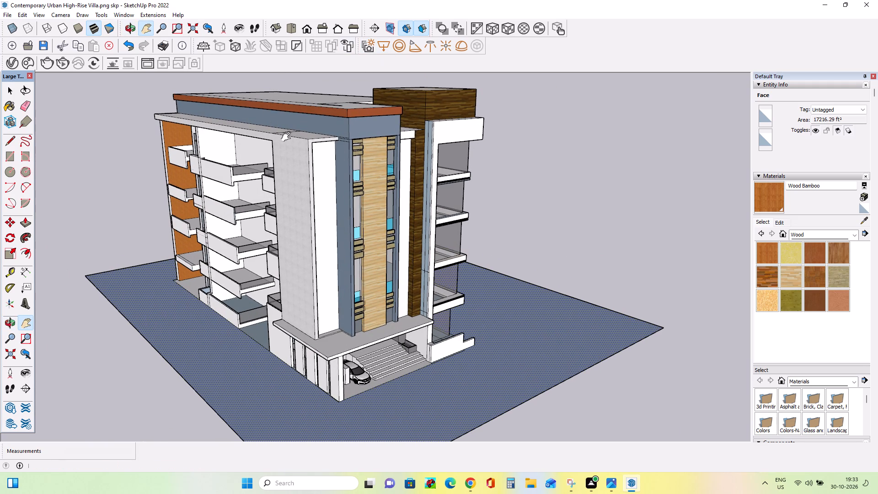
{"action": "left_click_drag", "start_coordinate": [334, 243], "coordinate": [335, 251]}
{"action": "left_click_drag", "start_coordinate": [348, 256], "coordinate": [348, 259]}
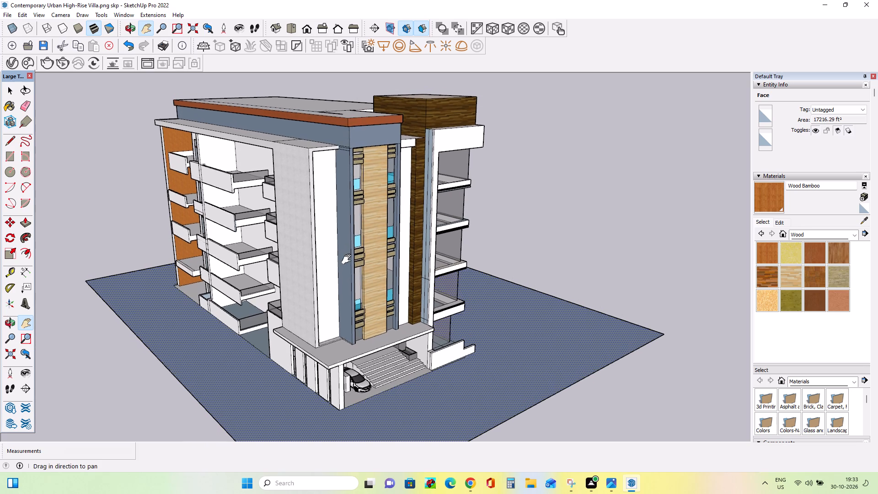
{"action": "left_click_drag", "start_coordinate": [348, 259], "coordinate": [349, 268]}
{"action": "middle_click", "coordinate": [390, 242]}
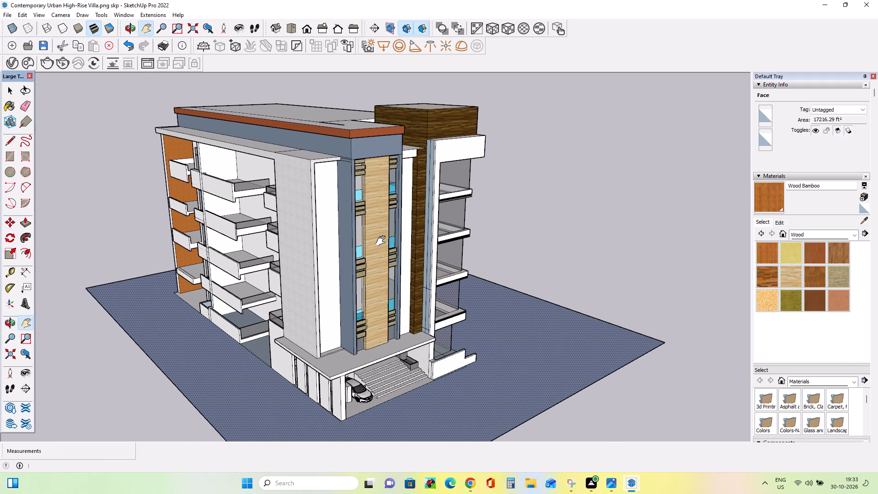
{"action": "middle_click_drag", "start_coordinate": [340, 177], "coordinate": [335, 152]}
{"action": "scroll", "coordinate": [352, 179], "scroll_direction": "up", "scroll_amount": 1}
{"action": "middle_click_drag", "start_coordinate": [361, 184], "coordinate": [362, 180]}
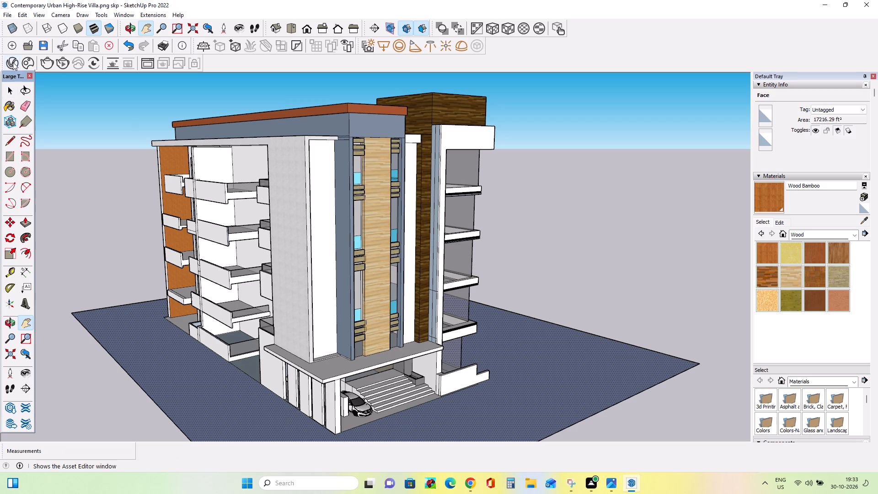
Import the Plant+(3) model from the Downloads folder and place it on the ground along the balcony side.
{"action": "left_click", "coordinate": [5, 11]}
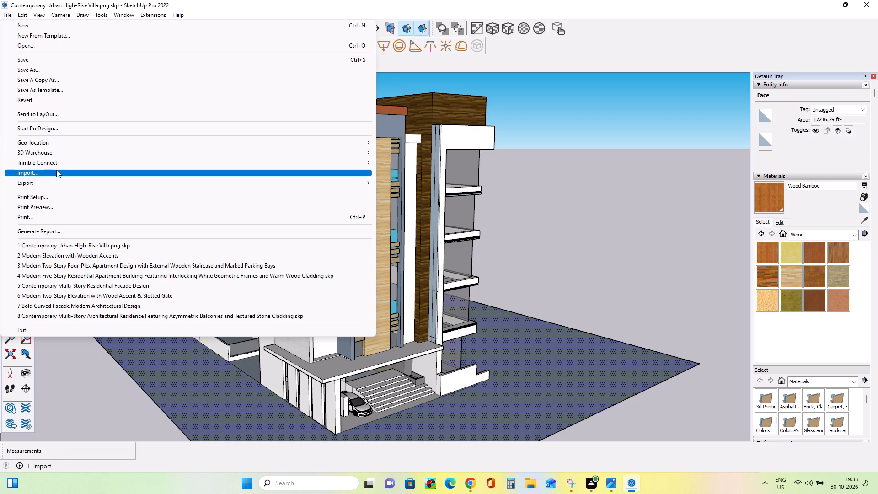
{"action": "left_click", "coordinate": [51, 169]}
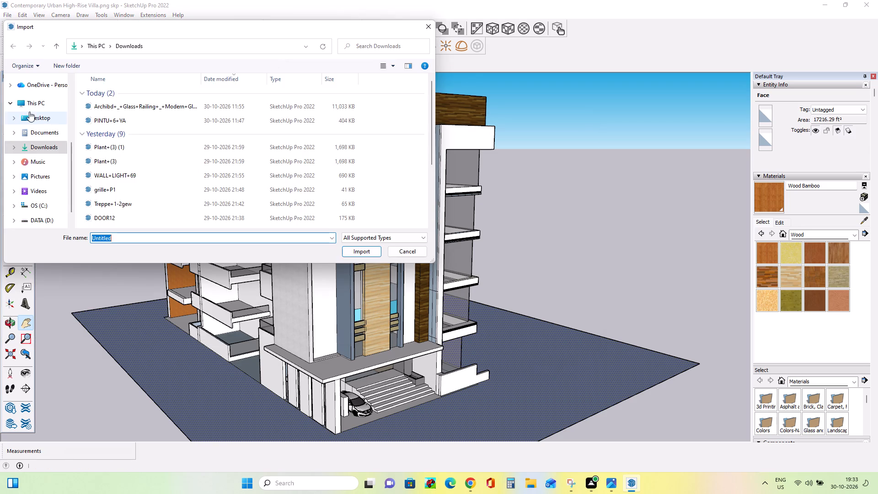
{"action": "left_click", "coordinate": [112, 163]}
{"action": "left_click", "coordinate": [356, 257]}
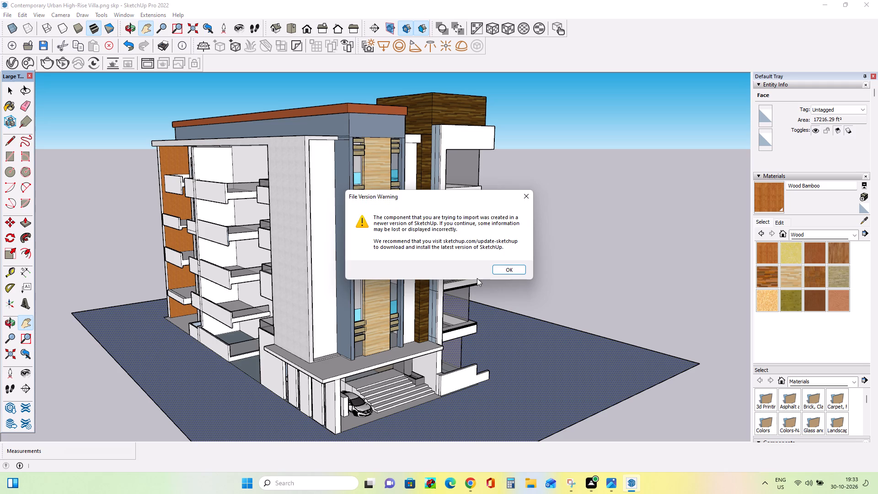
{"action": "left_click", "coordinate": [498, 268]}
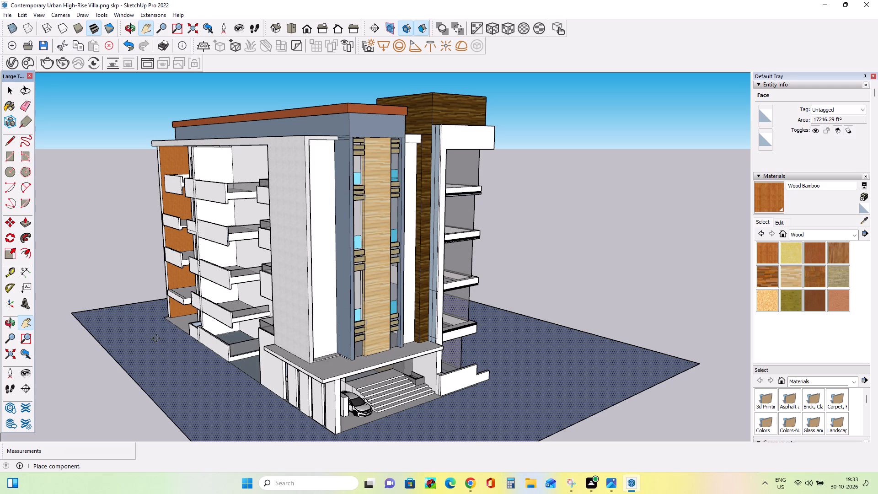
{"action": "left_click", "coordinate": [145, 348]}
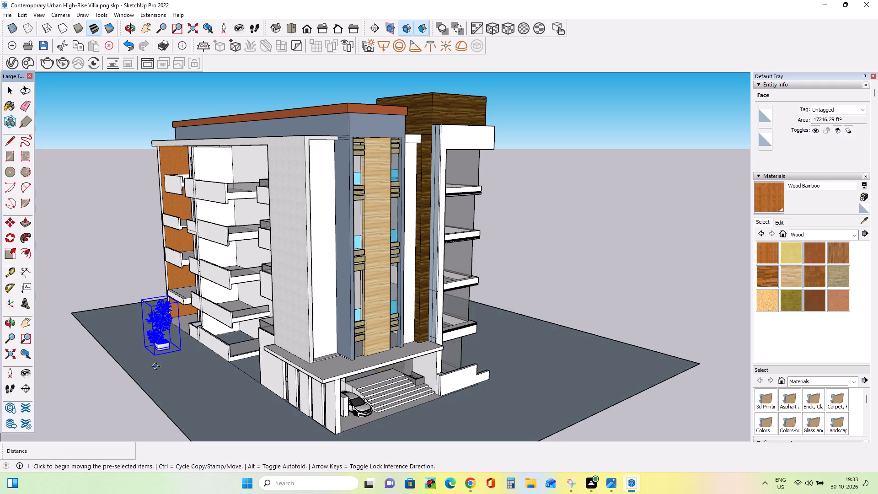
Move the potted plant from the balcony side to the outer end of the stepped front wall beside the entrance steps.
{"action": "middle_click_drag", "start_coordinate": [157, 366], "coordinate": [216, 343]}
{"action": "scroll", "coordinate": [135, 362], "scroll_direction": "up", "scroll_amount": 4}
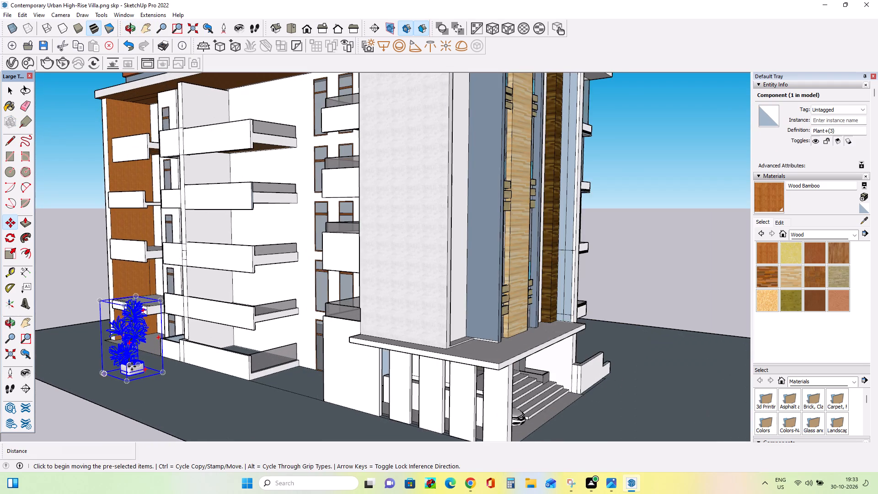
{"action": "scroll", "coordinate": [132, 366], "scroll_direction": "down", "scroll_amount": 8}
{"action": "middle_click_drag", "start_coordinate": [186, 370], "coordinate": [148, 385]}
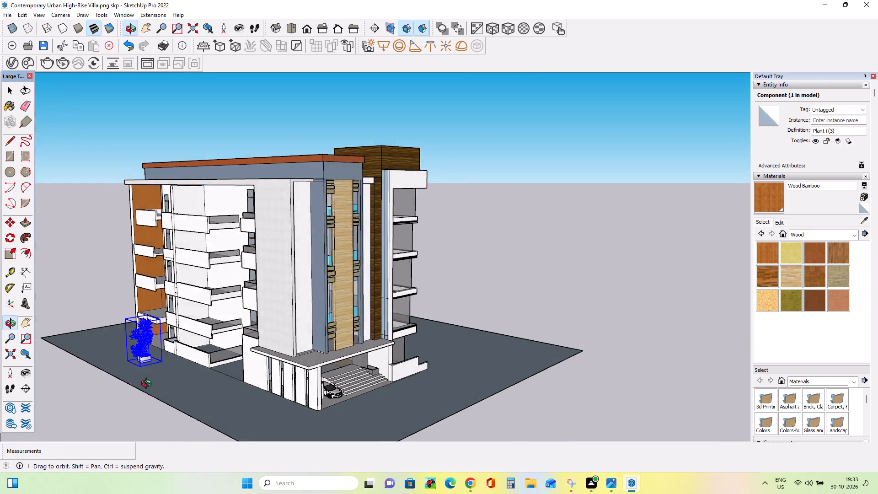
{"action": "middle_click_drag", "start_coordinate": [148, 385], "coordinate": [140, 367]}
{"action": "scroll", "coordinate": [116, 364], "scroll_direction": "up", "scroll_amount": 1}
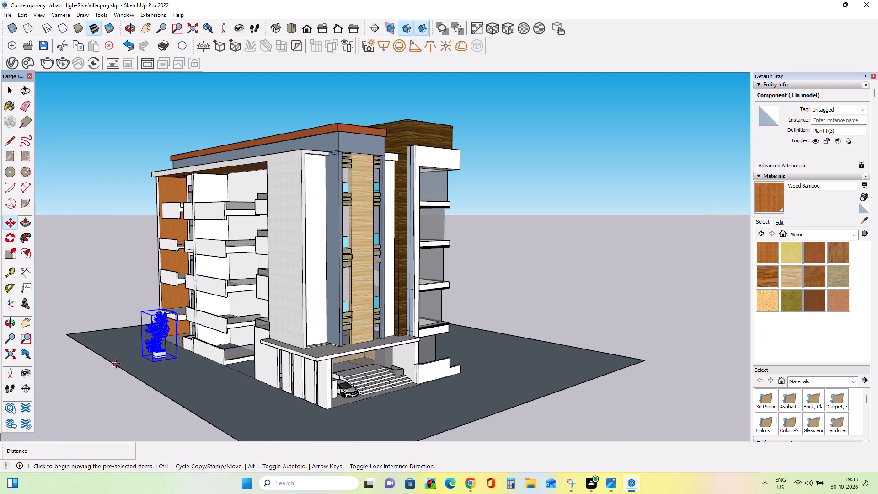
{"action": "left_click_drag", "start_coordinate": [153, 362], "coordinate": [263, 398]}
{"action": "left_click_drag", "start_coordinate": [263, 398], "coordinate": [451, 360]}
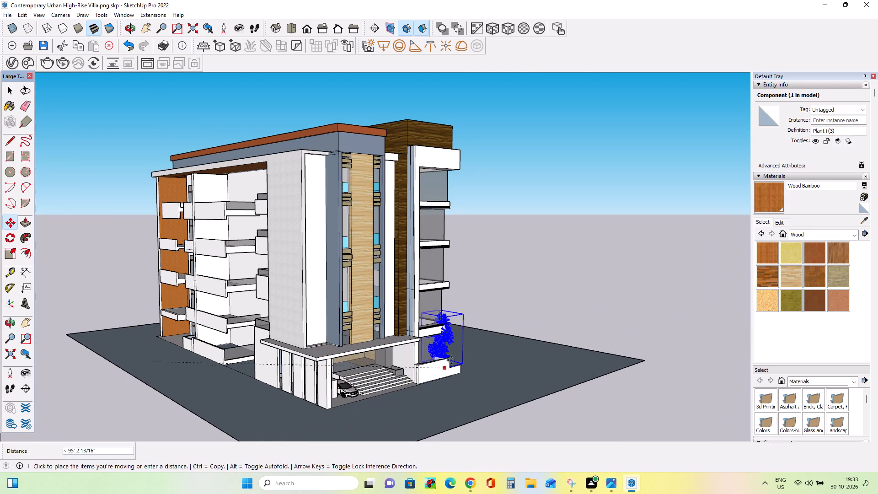
{"action": "left_click_drag", "start_coordinate": [451, 360], "coordinate": [454, 377]}
Shift the potted plant about 3' 2" along the stepped front wall, toward the entrance steps.
{"action": "middle_click_drag", "start_coordinate": [469, 370], "coordinate": [311, 376]}
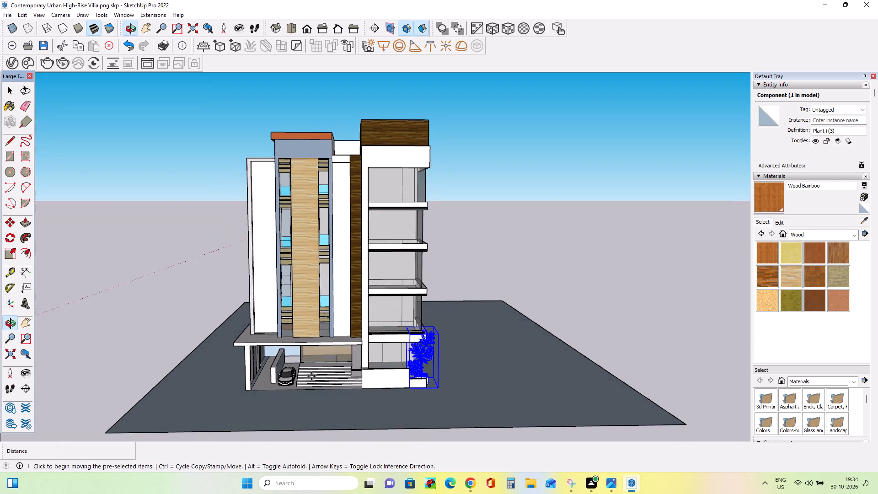
{"action": "scroll", "coordinate": [388, 377], "scroll_direction": "up", "scroll_amount": 7}
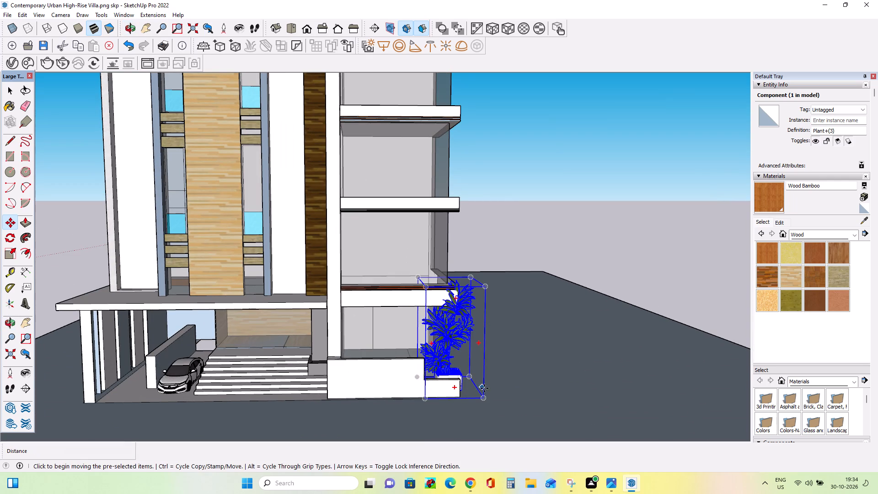
{"action": "left_click_drag", "start_coordinate": [485, 402], "coordinate": [472, 404]}
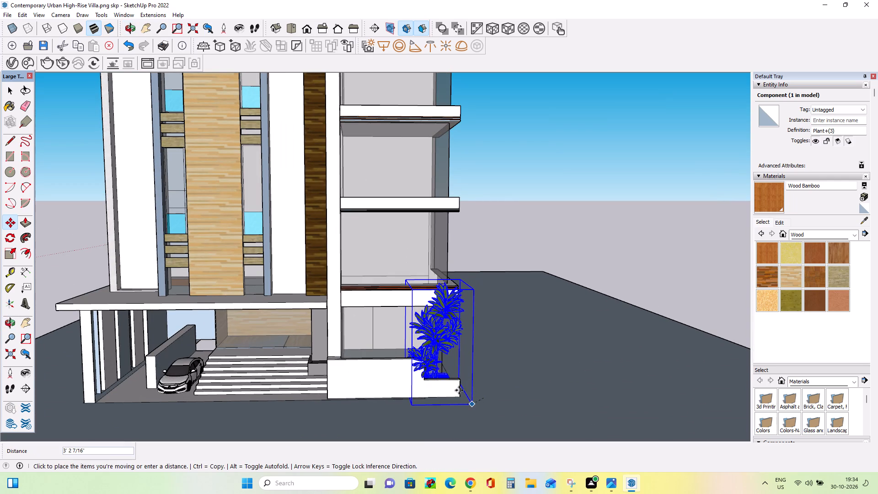
Scale the potted plant down uniformly so its top sits below the lowest balcony slab beside the entrance.
{"action": "middle_click_drag", "start_coordinate": [456, 381], "coordinate": [455, 374]}
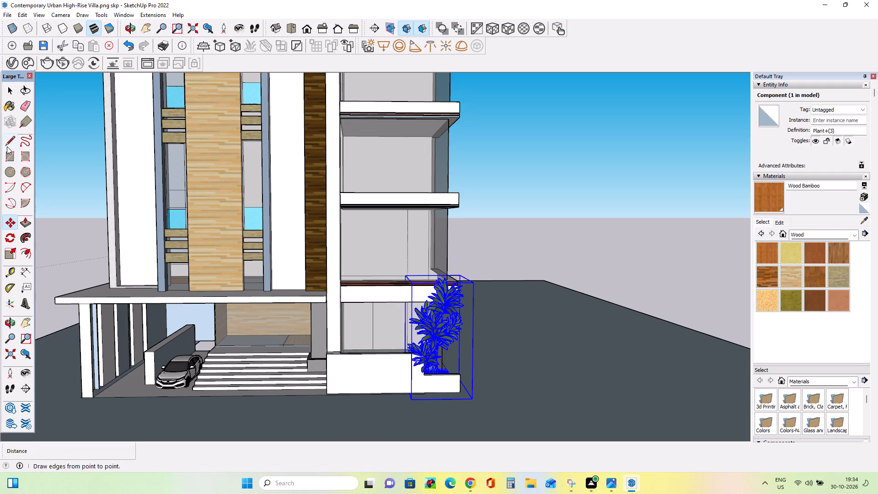
{"action": "left_click", "coordinate": [6, 251]}
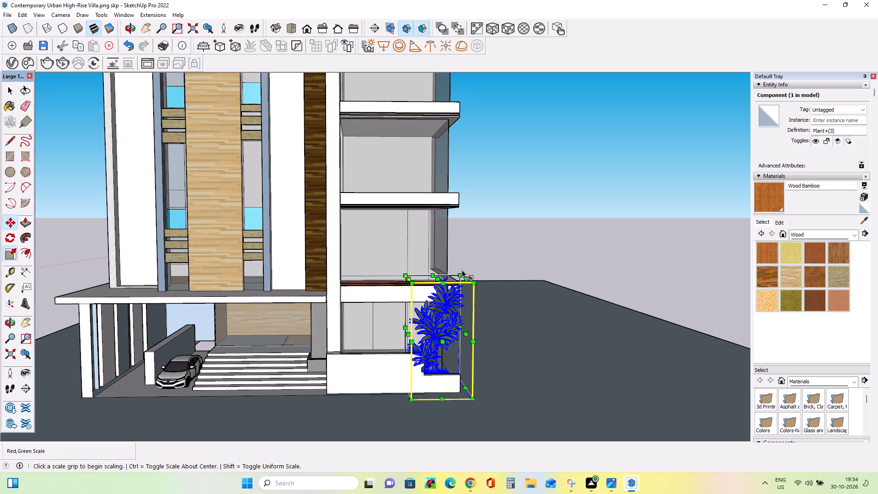
{"action": "left_click_drag", "start_coordinate": [461, 274], "coordinate": [455, 306]}
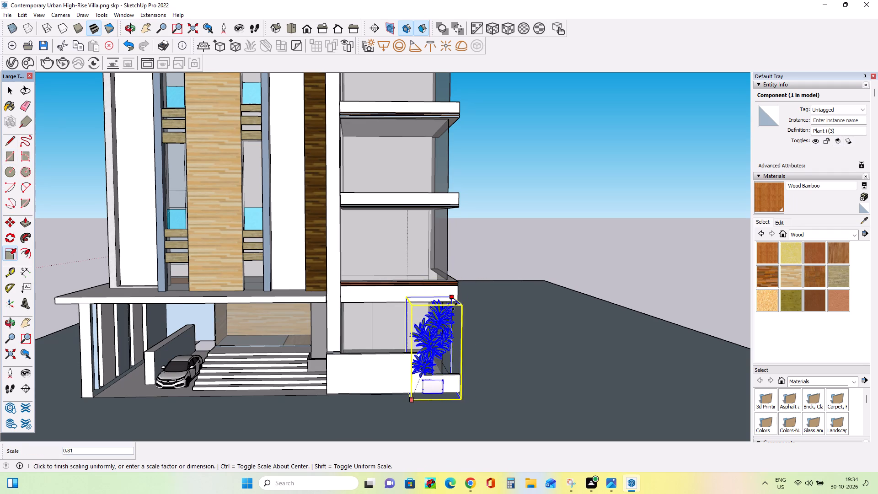
{"action": "left_click_drag", "start_coordinate": [455, 306], "coordinate": [453, 323]}
Move the potted plant about 4' 2" so its base corner meets the front wall's outer bottom corner, with the pot behind the wall.
{"action": "middle_click_drag", "start_coordinate": [465, 359], "coordinate": [341, 345]}
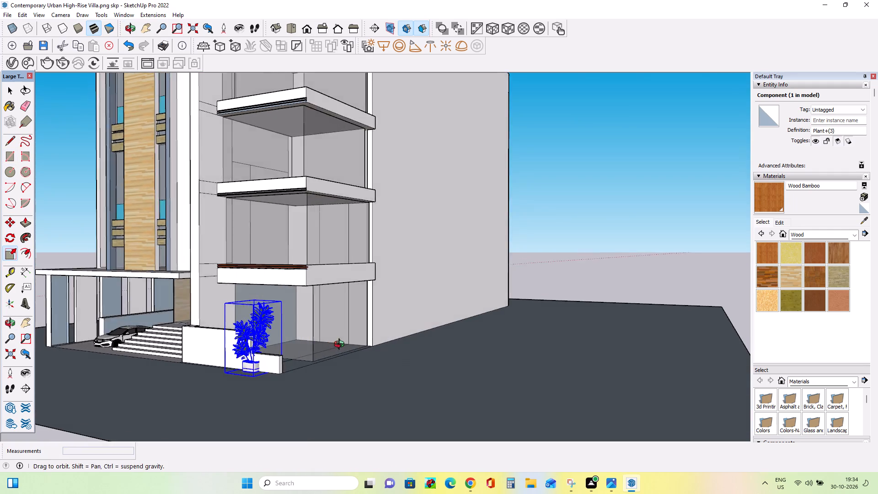
{"action": "middle_click_drag", "start_coordinate": [341, 345], "coordinate": [308, 361]}
{"action": "scroll", "coordinate": [209, 378], "scroll_direction": "up", "scroll_amount": 4}
{"action": "middle_click_drag", "start_coordinate": [214, 379], "coordinate": [237, 374]}
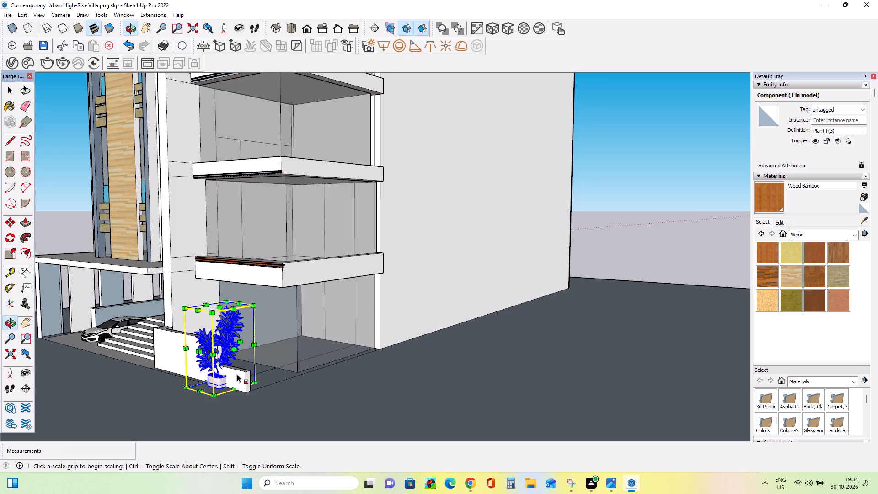
{"action": "middle_click_drag", "start_coordinate": [237, 374], "coordinate": [239, 371]}
{"action": "left_click", "coordinate": [8, 220]}
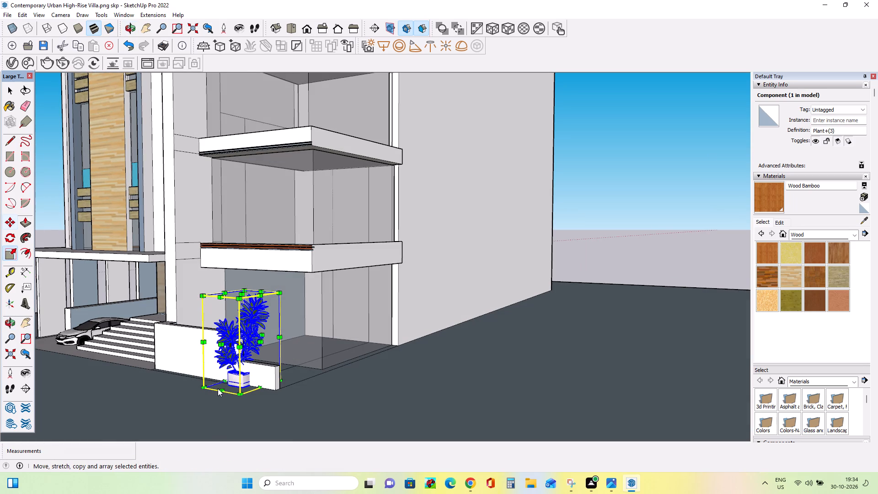
{"action": "left_click_drag", "start_coordinate": [240, 395], "coordinate": [280, 385]}
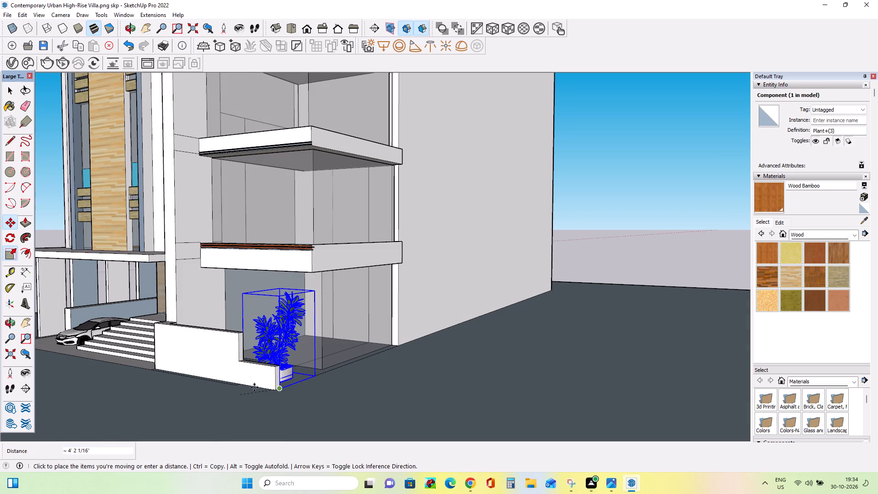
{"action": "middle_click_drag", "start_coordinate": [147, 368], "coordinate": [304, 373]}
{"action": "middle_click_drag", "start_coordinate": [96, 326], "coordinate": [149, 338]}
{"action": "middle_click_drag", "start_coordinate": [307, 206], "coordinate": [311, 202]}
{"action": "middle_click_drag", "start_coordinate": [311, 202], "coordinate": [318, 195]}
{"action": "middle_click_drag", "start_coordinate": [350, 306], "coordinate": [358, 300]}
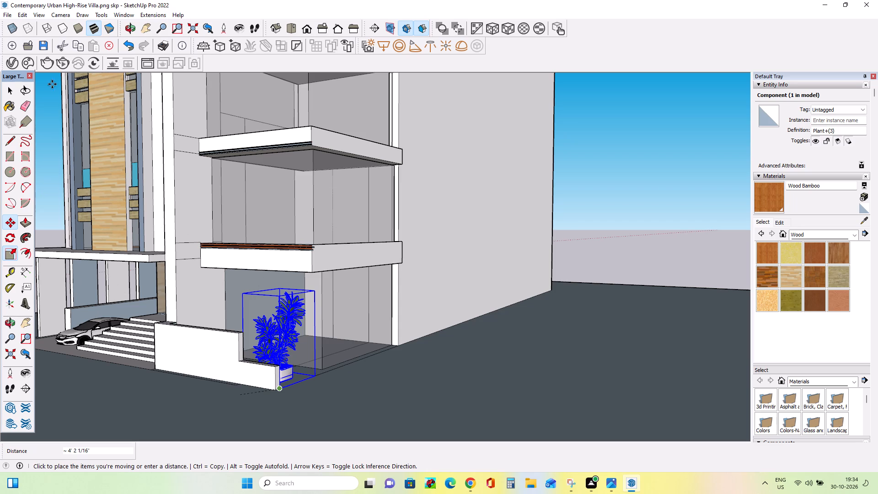
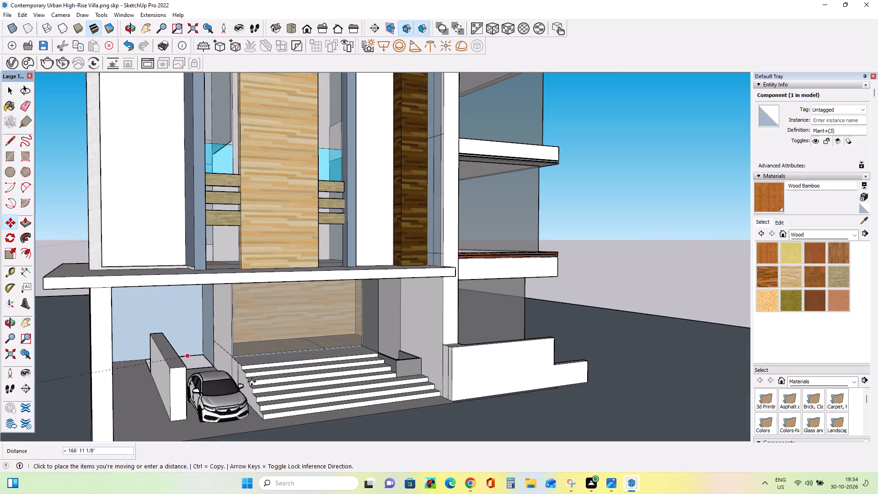
Examine the potted plant behind the front wall and the facade, balconies and parked car from several angles.
{"action": "left_click", "coordinate": [8, 87]}
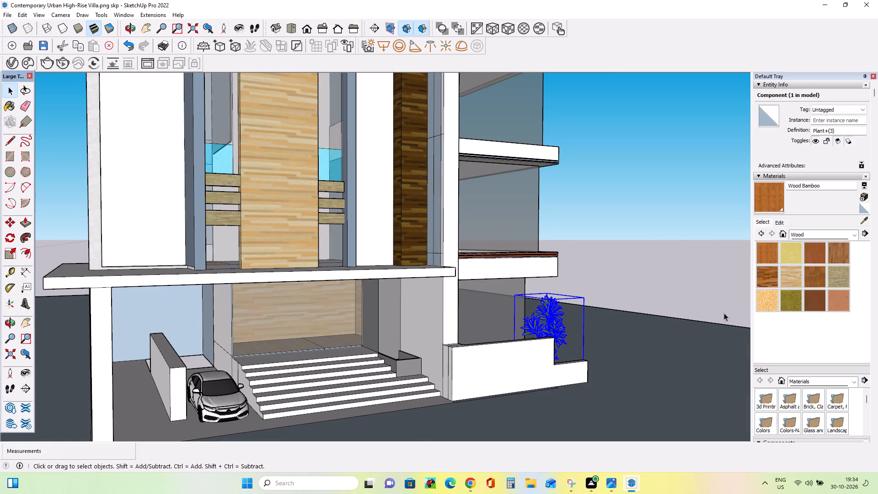
{"action": "middle_click_drag", "start_coordinate": [680, 266], "coordinate": [390, 302]}
{"action": "middle_click_drag", "start_coordinate": [357, 364], "coordinate": [371, 354]}
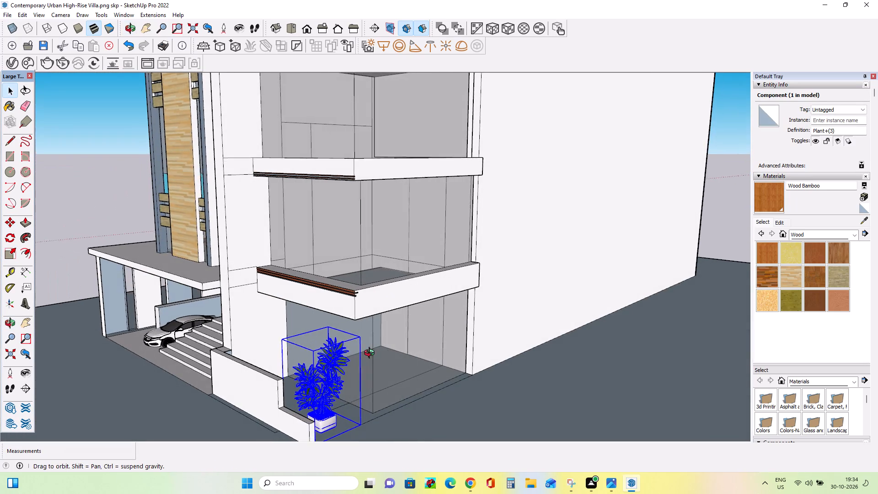
{"action": "middle_click_drag", "start_coordinate": [371, 354], "coordinate": [533, 344]}
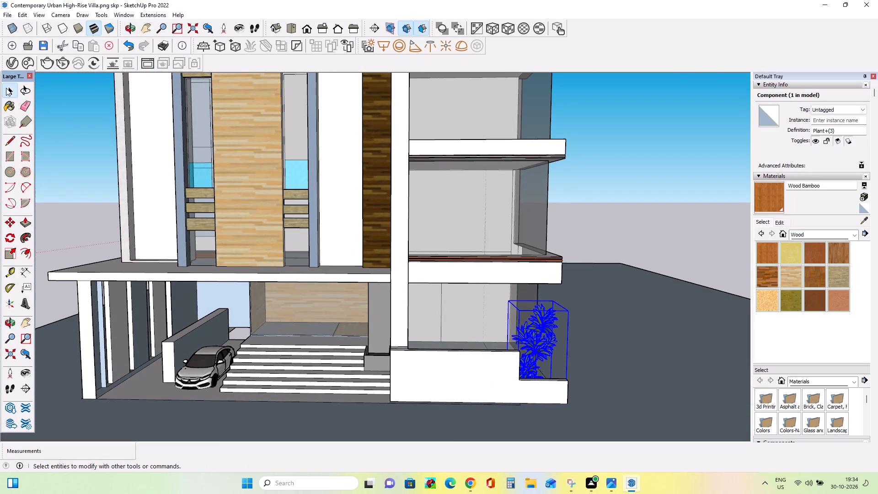
{"action": "left_click", "coordinate": [6, 87]}
{"action": "double_click", "coordinate": [78, 141]}
{"action": "middle_click_drag", "start_coordinate": [162, 303], "coordinate": [179, 297]}
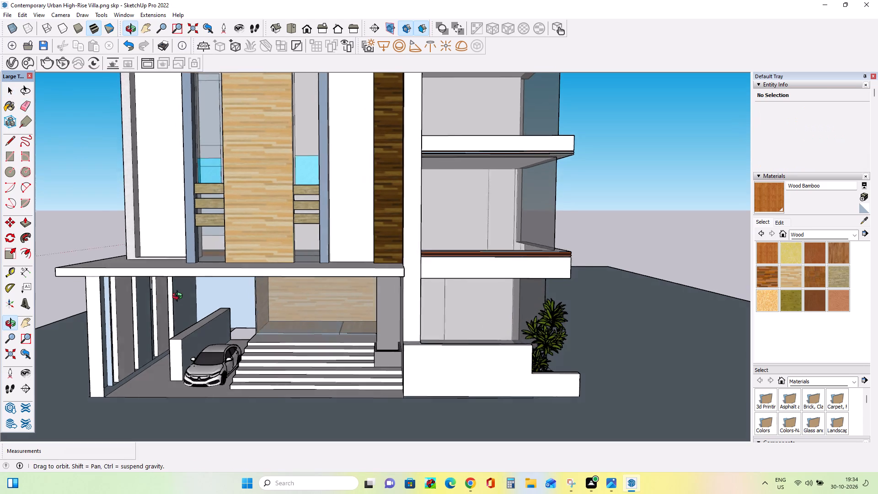
{"action": "middle_click_drag", "start_coordinate": [179, 297], "coordinate": [200, 309]}
{"action": "scroll", "coordinate": [155, 295], "scroll_direction": "down", "scroll_amount": 9}
{"action": "middle_click_drag", "start_coordinate": [220, 332], "coordinate": [329, 329]}
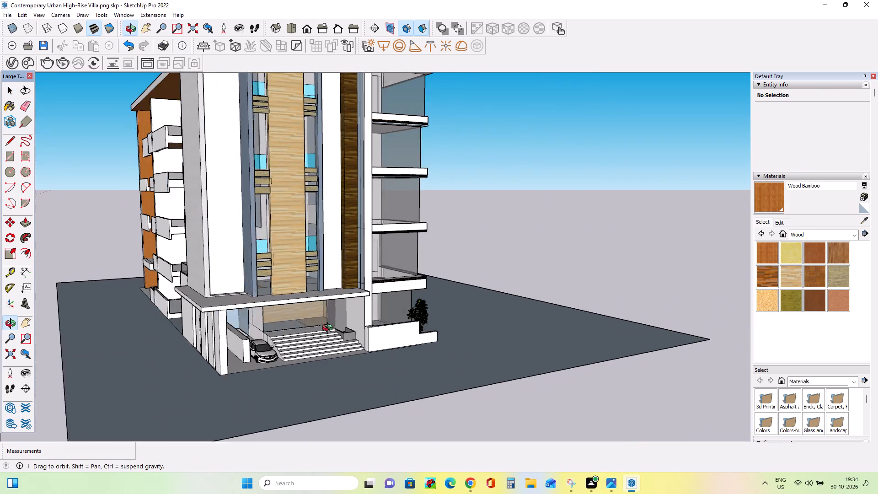
{"action": "middle_click_drag", "start_coordinate": [329, 329], "coordinate": [343, 328]}
{"action": "middle_click_drag", "start_coordinate": [257, 341], "coordinate": [262, 349]}
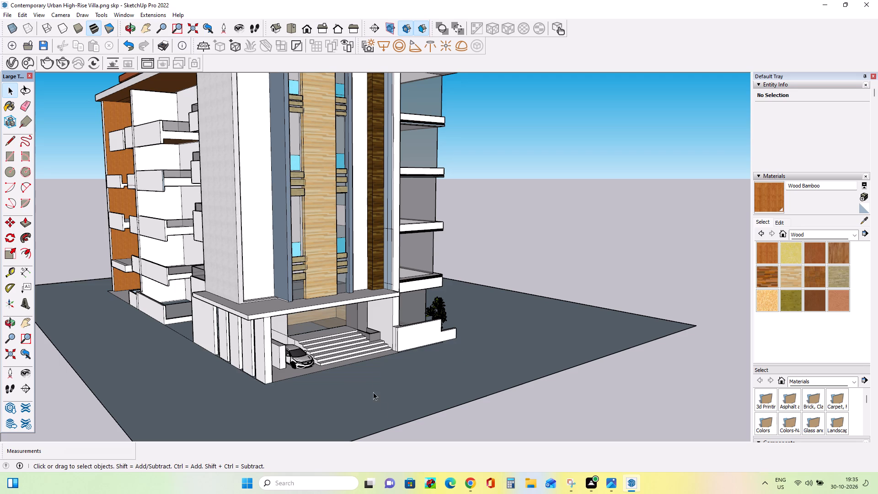
{"action": "middle_click_drag", "start_coordinate": [292, 311], "coordinate": [357, 329]}
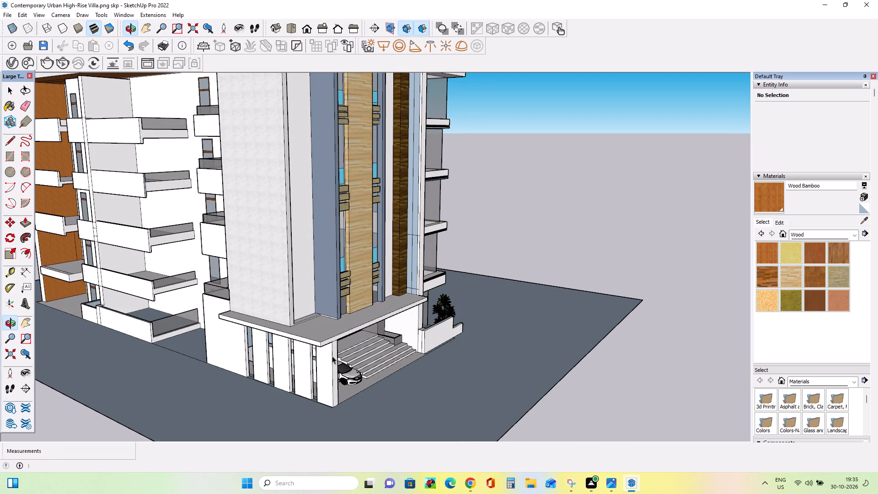
{"action": "middle_click_drag", "start_coordinate": [334, 355], "coordinate": [335, 346]}
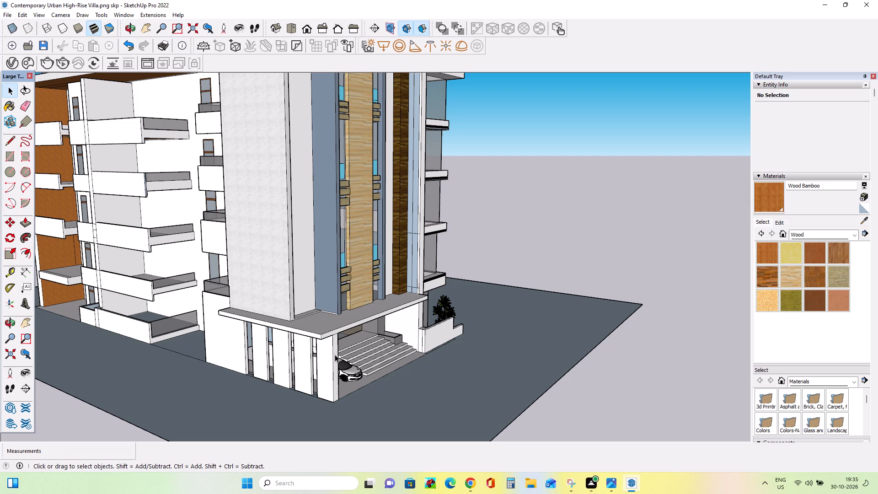
{"action": "middle_click_drag", "start_coordinate": [335, 357], "coordinate": [351, 376]}
{"action": "scroll", "coordinate": [353, 375], "scroll_direction": "down", "scroll_amount": 1}
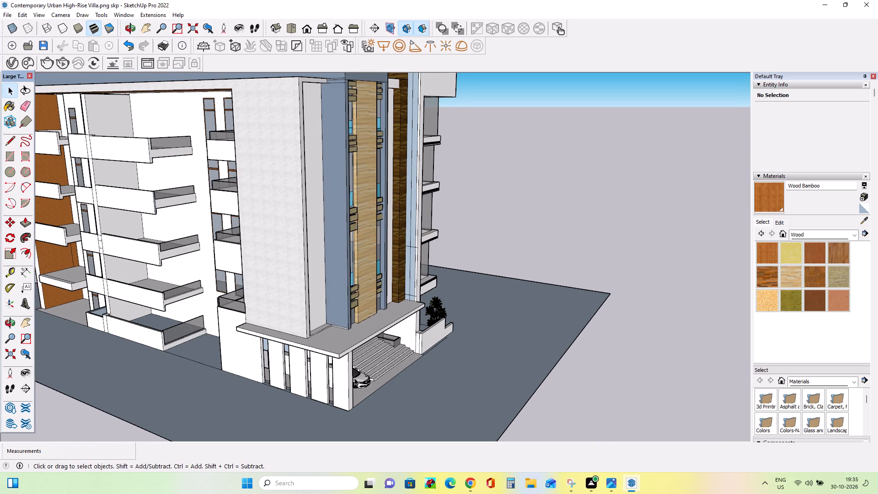
{"action": "middle_click_drag", "start_coordinate": [344, 335], "coordinate": [341, 332]}
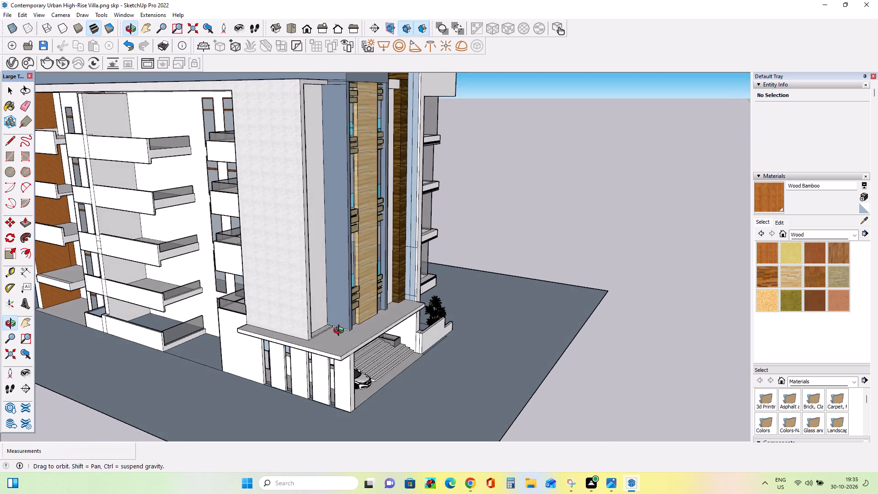
{"action": "middle_click_drag", "start_coordinate": [341, 332], "coordinate": [334, 320]}
{"action": "middle_click_drag", "start_coordinate": [429, 273], "coordinate": [421, 279]}
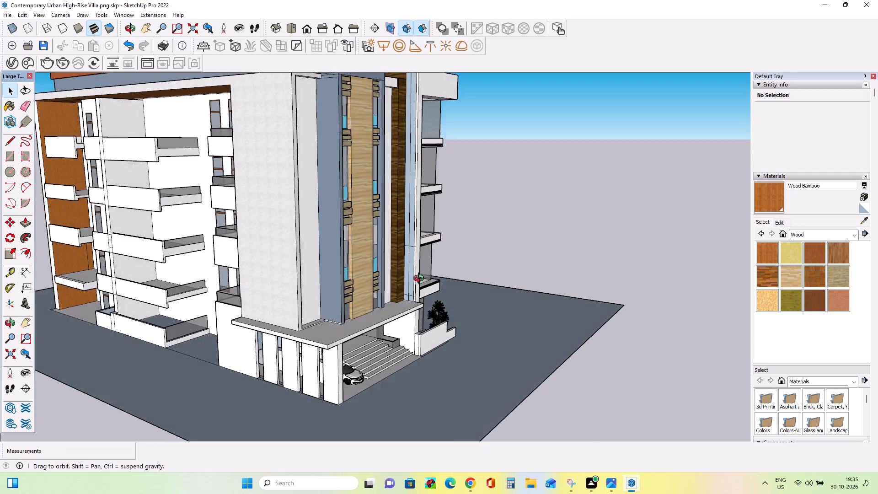
{"action": "middle_click_drag", "start_coordinate": [421, 279], "coordinate": [360, 289]}
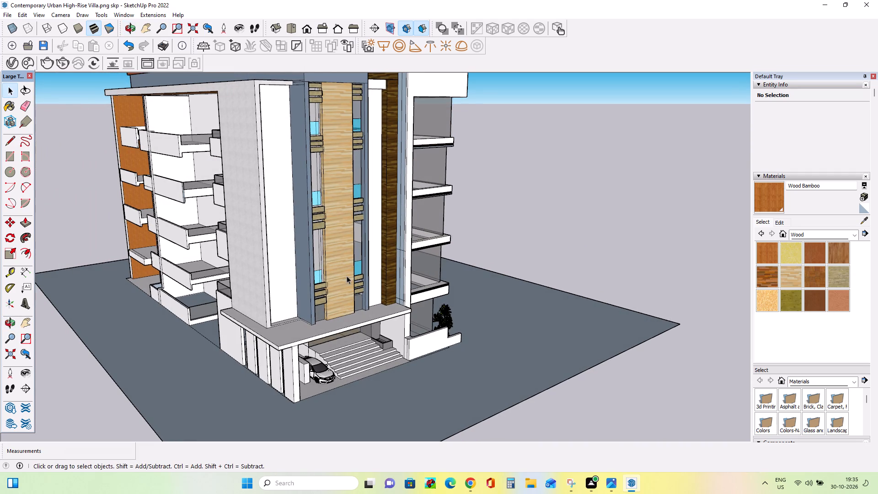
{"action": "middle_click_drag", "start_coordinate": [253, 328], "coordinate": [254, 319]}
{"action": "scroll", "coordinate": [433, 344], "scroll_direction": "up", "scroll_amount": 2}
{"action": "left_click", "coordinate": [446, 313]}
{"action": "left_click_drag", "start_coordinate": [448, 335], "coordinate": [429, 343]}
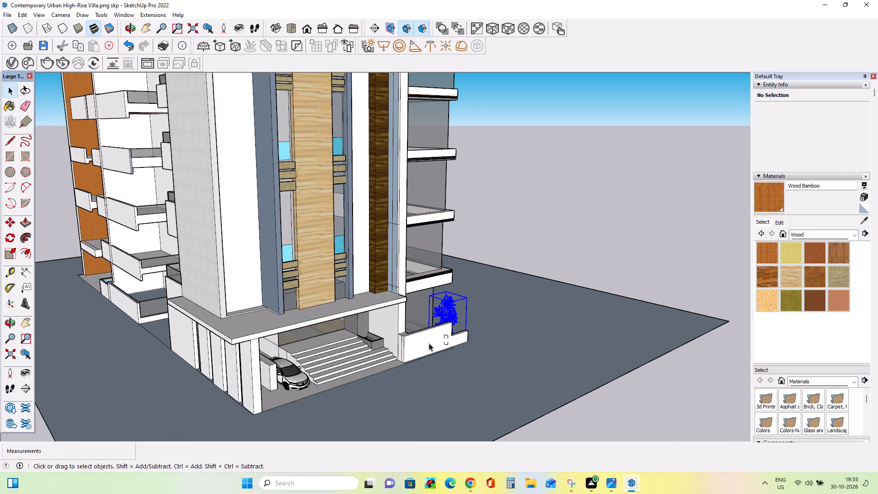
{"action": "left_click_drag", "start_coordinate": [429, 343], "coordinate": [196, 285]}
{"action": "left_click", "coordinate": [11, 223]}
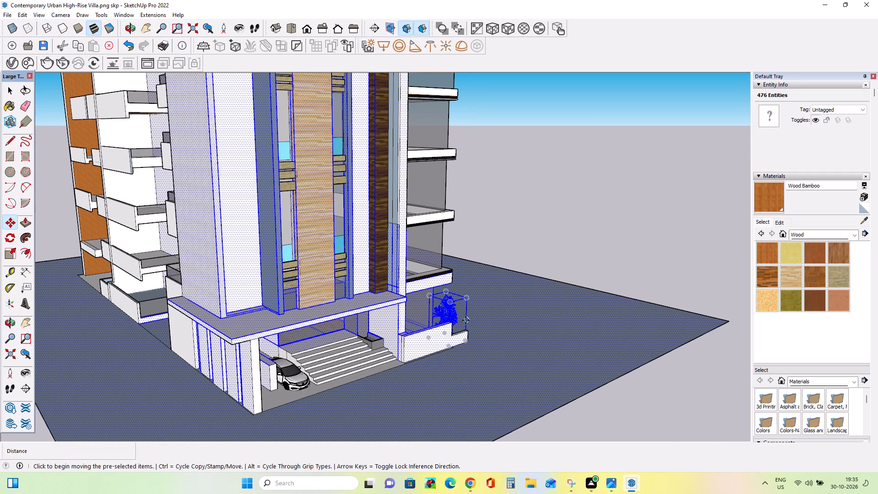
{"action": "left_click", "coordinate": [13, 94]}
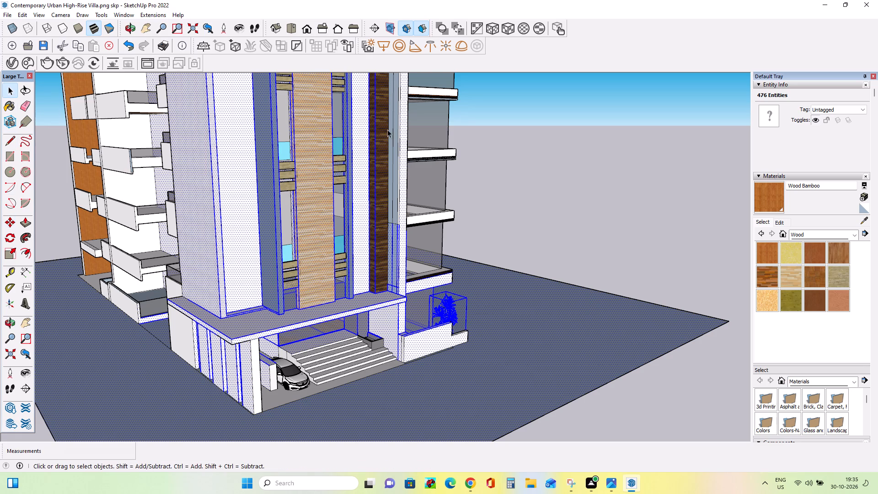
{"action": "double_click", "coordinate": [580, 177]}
Copy the potted plant from the stepped front wall about 50' 7" to the ground beside the porch's front corner near the parked car.
{"action": "left_click", "coordinate": [451, 309]}
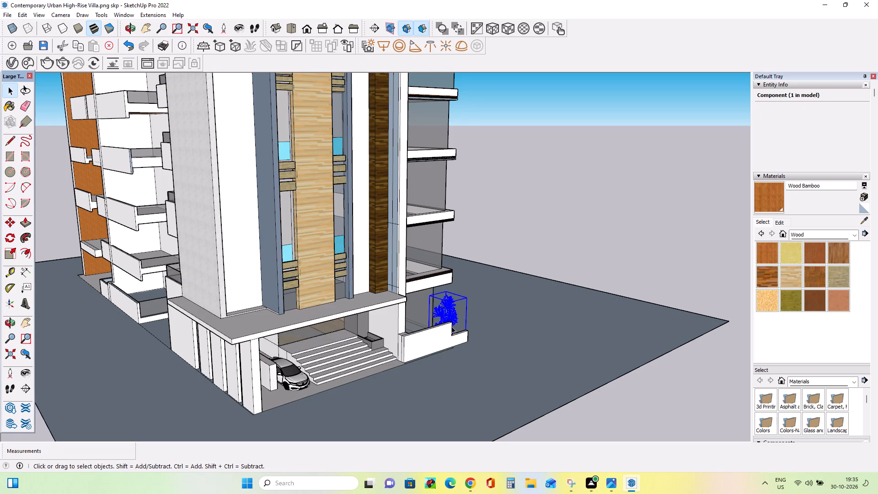
{"action": "left_click", "coordinate": [14, 222]}
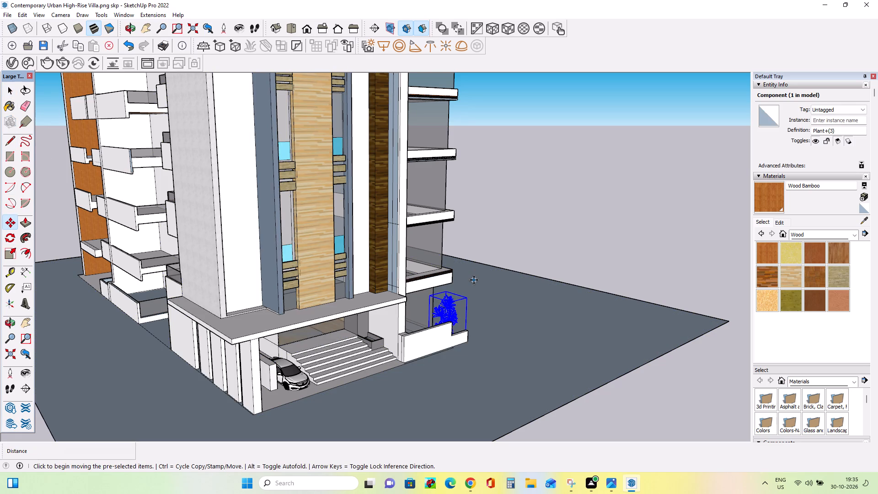
{"action": "middle_click_drag", "start_coordinate": [492, 307], "coordinate": [327, 336]}
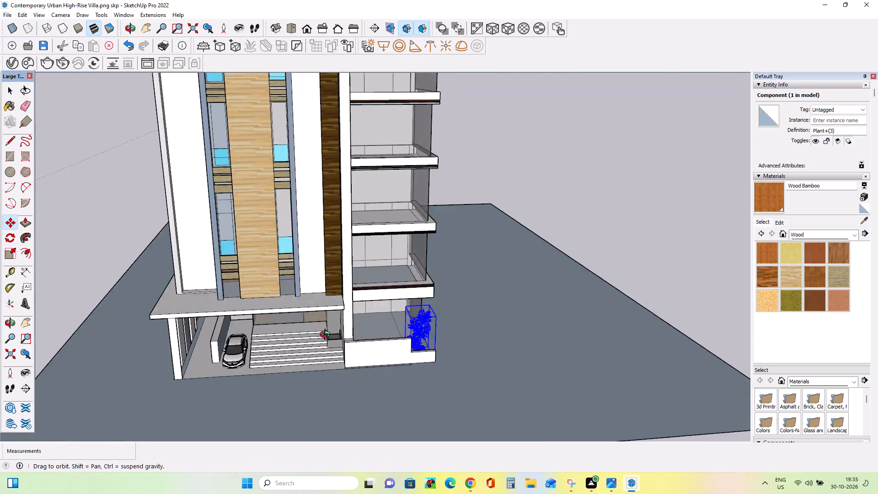
{"action": "middle_click_drag", "start_coordinate": [327, 336], "coordinate": [231, 364]}
{"action": "scroll", "coordinate": [406, 371], "scroll_direction": "up", "scroll_amount": 1}
{"action": "left_click", "coordinate": [392, 356]}
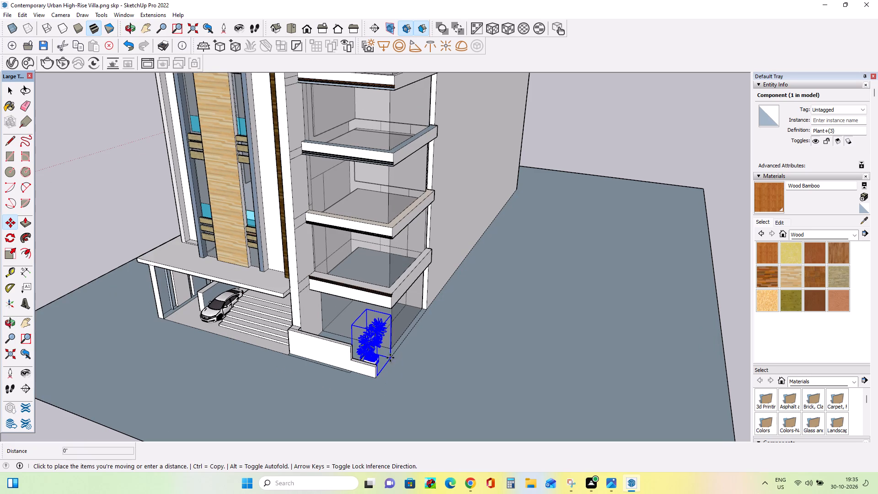
{"action": "middle_click_drag", "start_coordinate": [232, 353], "coordinate": [490, 323]}
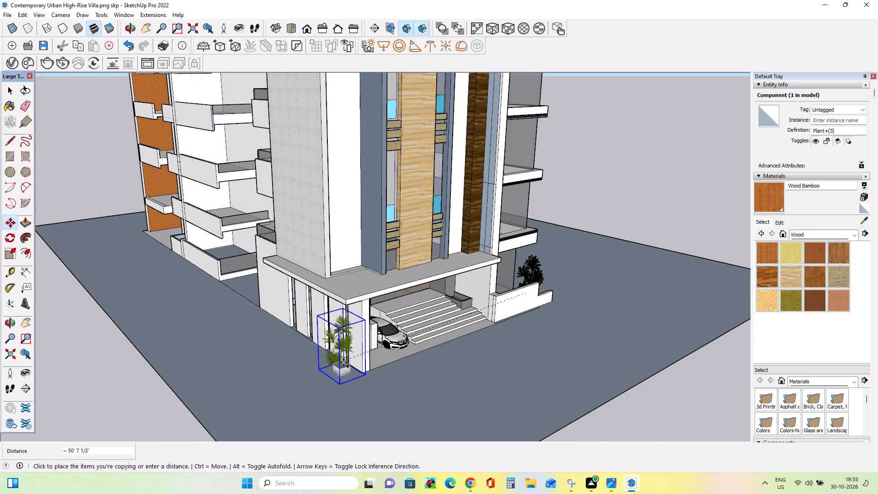
{"action": "left_click", "coordinate": [344, 362]}
Copy the plant at the porch corner about 25' 8" along the slatted side wall toward the rear balconies.
{"action": "left_click", "coordinate": [321, 374]}
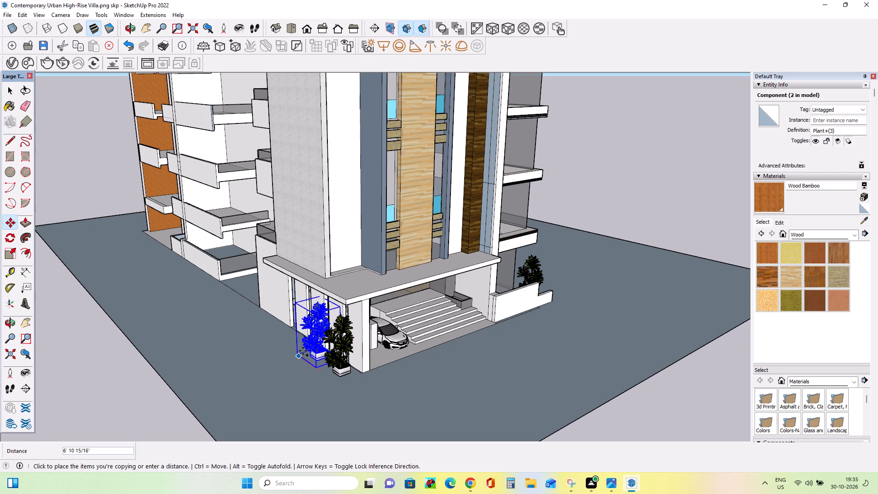
{"action": "left_click", "coordinate": [254, 316]}
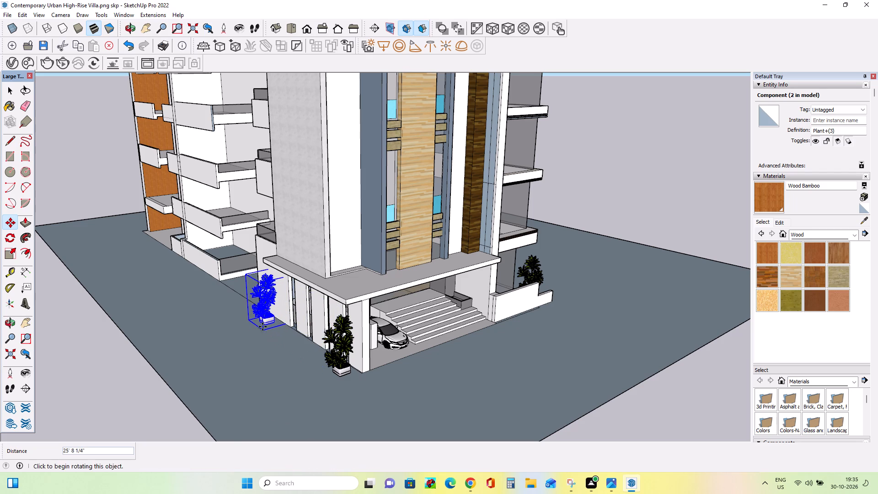
Add three plant copies between the two end plants, successively about 10' 1", 6' 6" and 4' 1" toward the porch's front corner.
{"action": "middle_click_drag", "start_coordinate": [273, 339], "coordinate": [368, 317]}
{"action": "scroll", "coordinate": [309, 332], "scroll_direction": "up", "scroll_amount": 2}
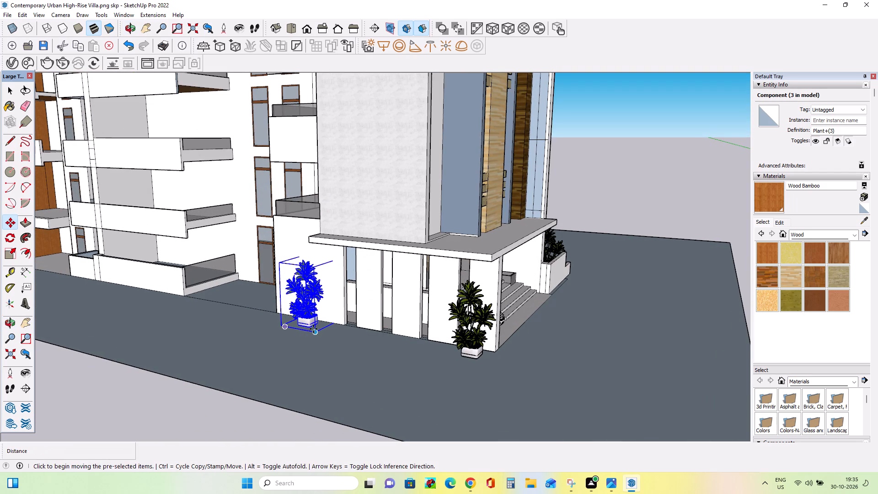
{"action": "left_click", "coordinate": [316, 332]}
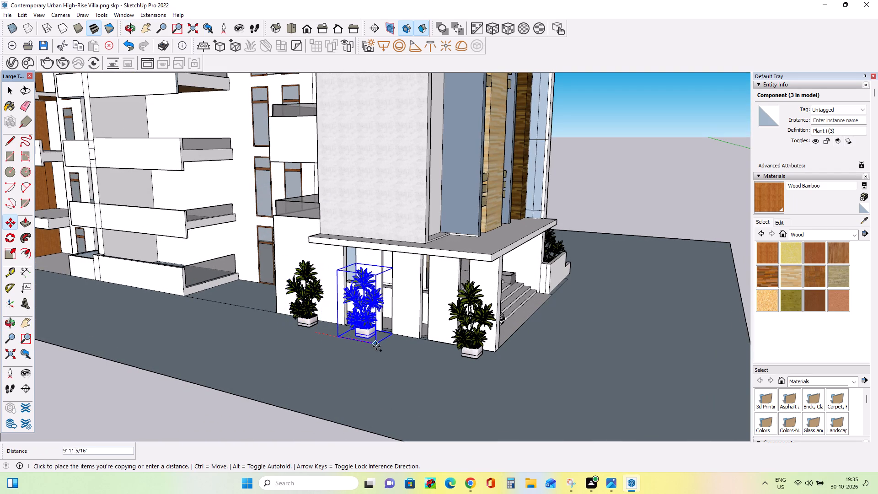
{"action": "left_click", "coordinate": [376, 345]}
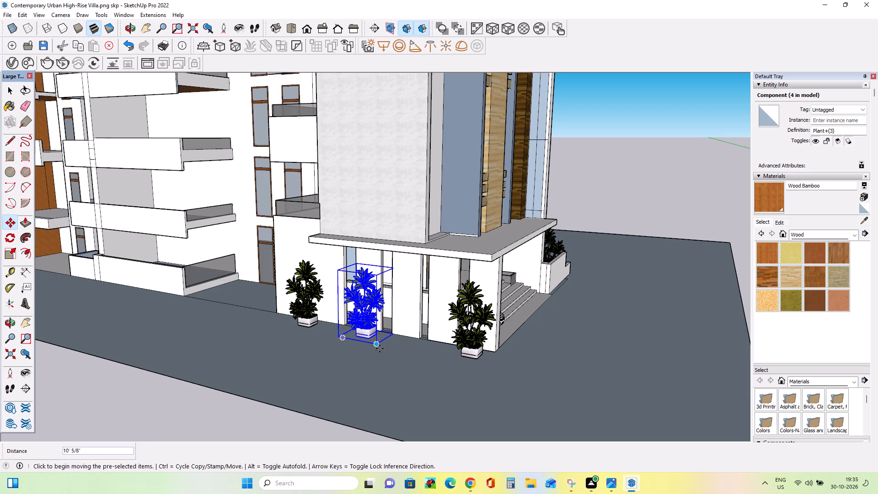
{"action": "left_click", "coordinate": [380, 349], "text": "ctrl"}
{"action": "left_click", "coordinate": [419, 358]}
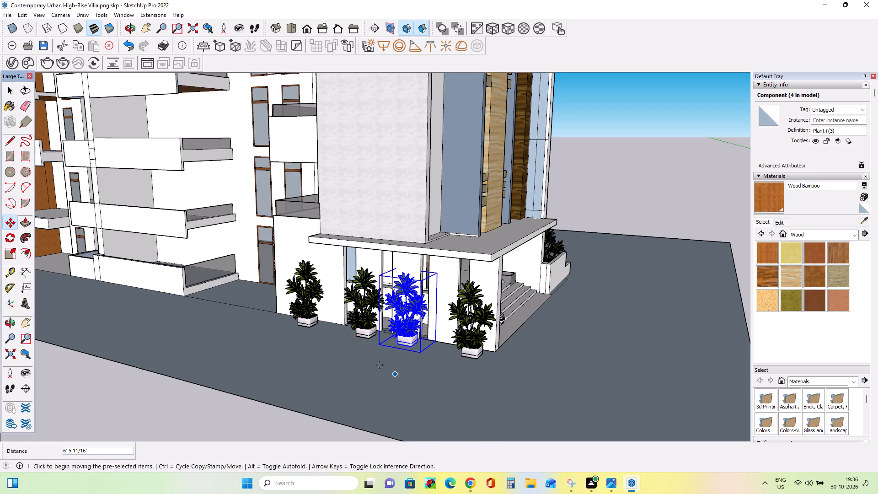
{"action": "middle_click_drag", "start_coordinate": [380, 365], "coordinate": [434, 359]}
{"action": "scroll", "coordinate": [452, 331], "scroll_direction": "up", "scroll_amount": 2}
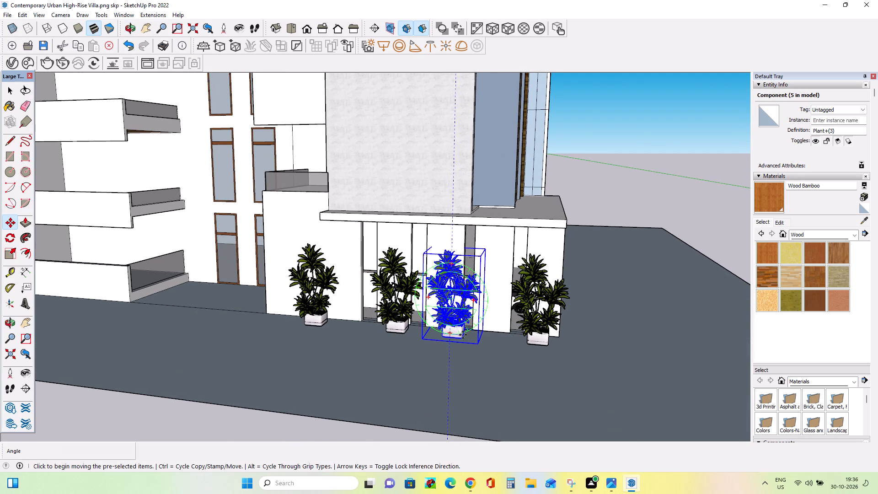
{"action": "left_click", "coordinate": [481, 346]}
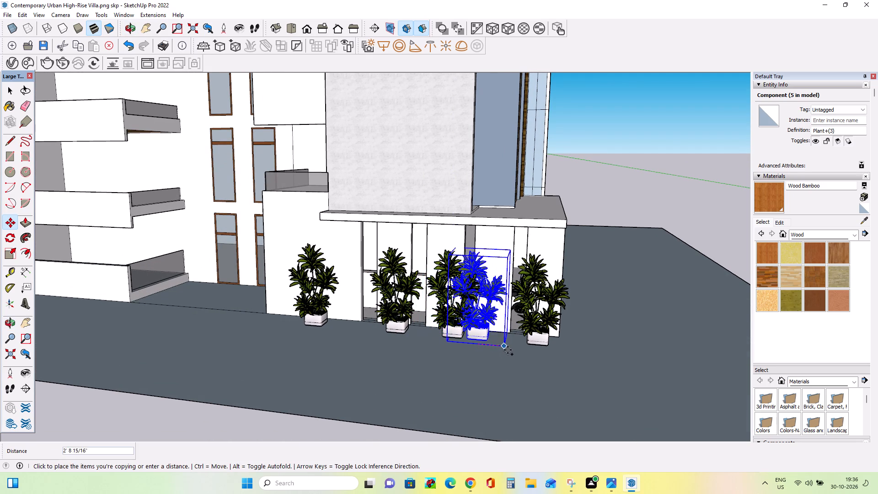
{"action": "left_click", "coordinate": [517, 346]}
Shift the middle plant of the five-plant row slightly toward the rear balconies to even out the spacing.
{"action": "scroll", "coordinate": [414, 349], "scroll_direction": "up", "scroll_amount": 1}
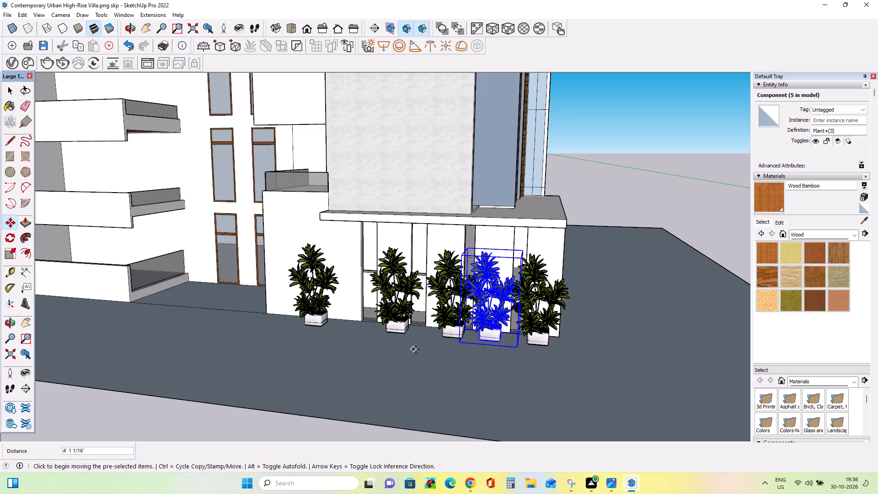
{"action": "scroll", "coordinate": [416, 349], "scroll_direction": "up", "scroll_amount": 2}
{"action": "middle_click_drag", "start_coordinate": [432, 347], "coordinate": [456, 352]}
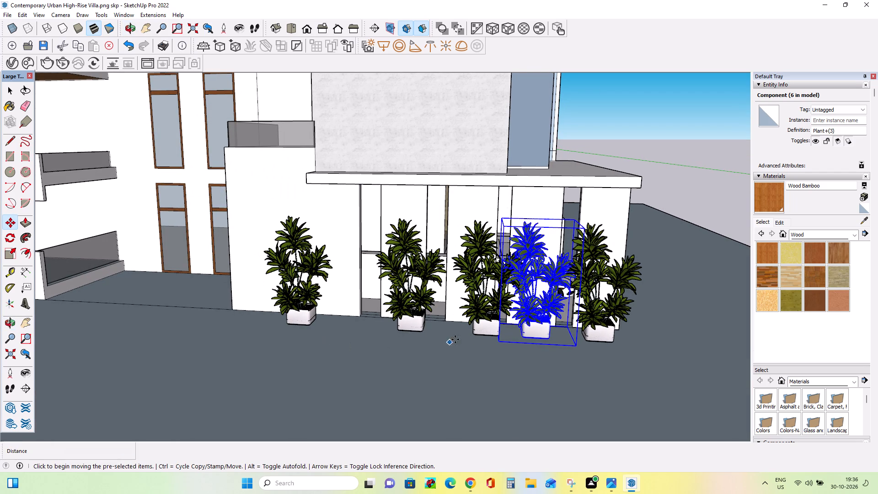
{"action": "left_click", "coordinate": [14, 95]}
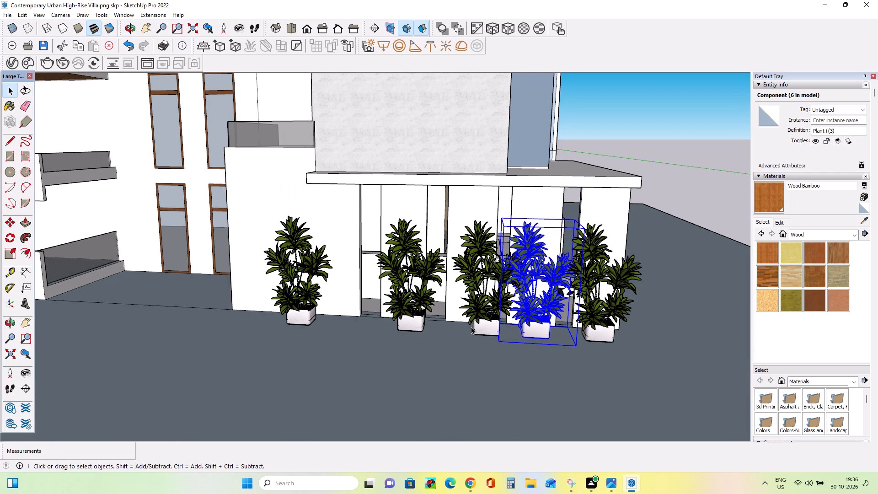
{"action": "left_click", "coordinate": [471, 327]}
{"action": "left_click", "coordinate": [476, 309]}
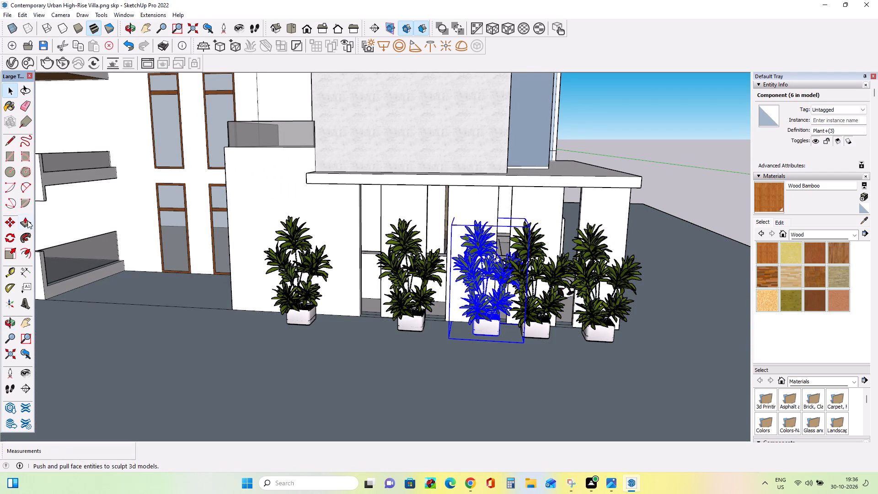
{"action": "left_click", "coordinate": [9, 220]}
{"action": "left_click_drag", "start_coordinate": [451, 342], "coordinate": [446, 342]}
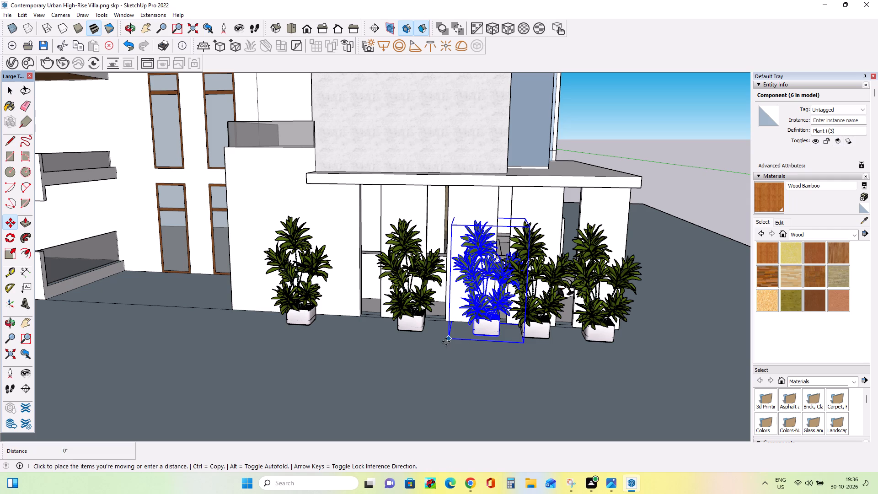
{"action": "left_click_drag", "start_coordinate": [446, 342], "coordinate": [437, 342]}
{"action": "middle_click", "coordinate": [348, 357]}
{"action": "middle_click_drag", "start_coordinate": [416, 330], "coordinate": [416, 337]}
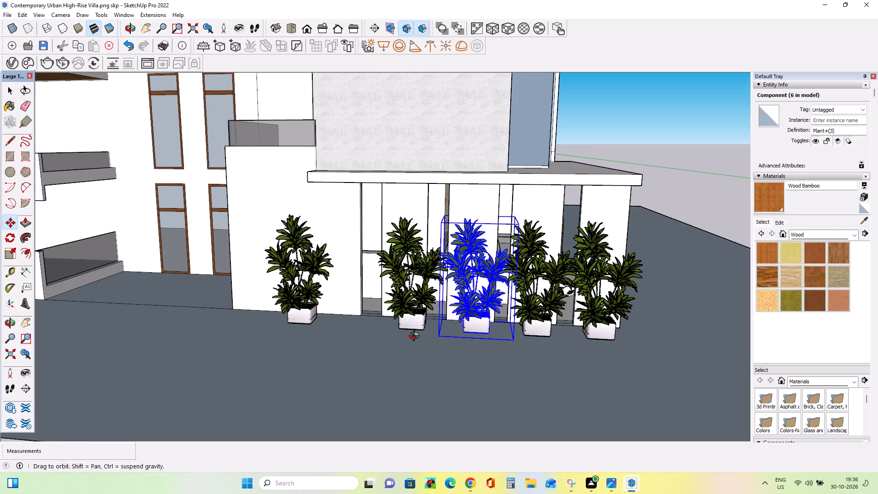
{"action": "middle_click_drag", "start_coordinate": [416, 337], "coordinate": [416, 339]}
{"action": "scroll", "coordinate": [259, 313], "scroll_direction": "down", "scroll_amount": 4}
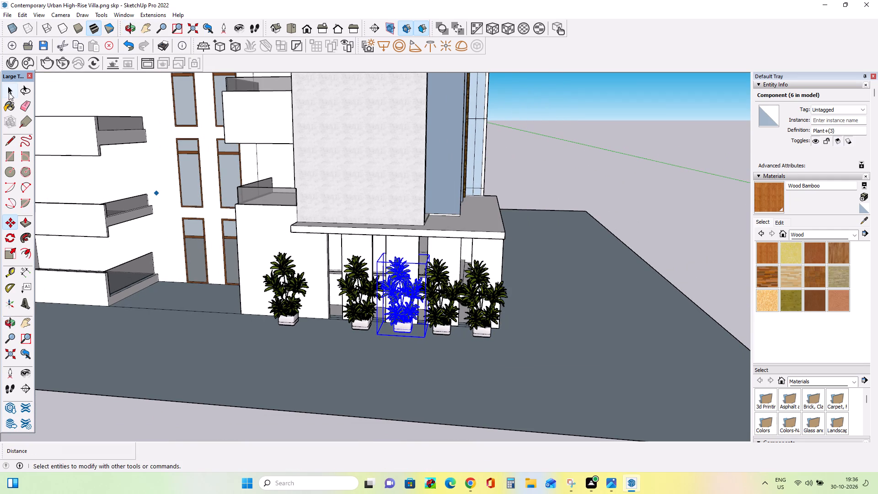
Shift the second plant from the balcony end of the five-plant row slightly toward the rear balconies.
{"action": "left_click", "coordinate": [9, 92]}
{"action": "double_click", "coordinate": [552, 166]}
{"action": "scroll", "coordinate": [366, 316], "scroll_direction": "up", "scroll_amount": 2}
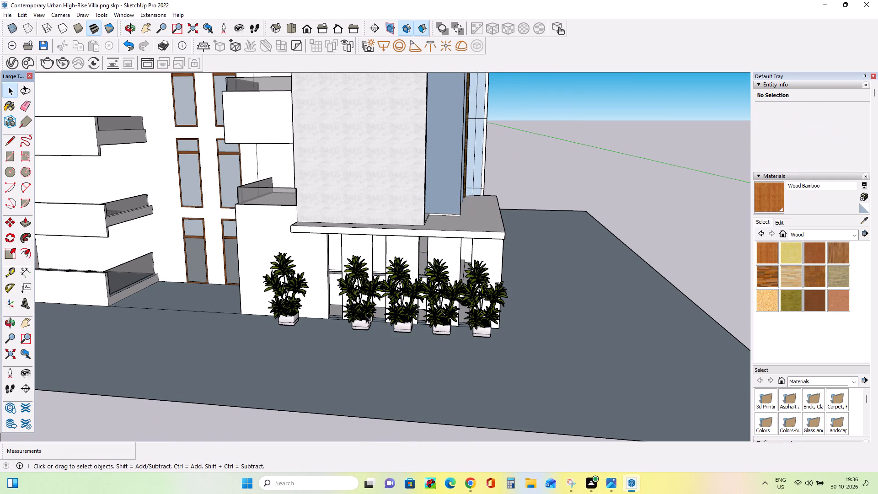
{"action": "middle_click_drag", "start_coordinate": [361, 322], "coordinate": [405, 304]}
{"action": "scroll", "coordinate": [405, 304], "scroll_direction": "up", "scroll_amount": 2}
{"action": "middle_click_drag", "start_coordinate": [405, 304], "coordinate": [397, 318]}
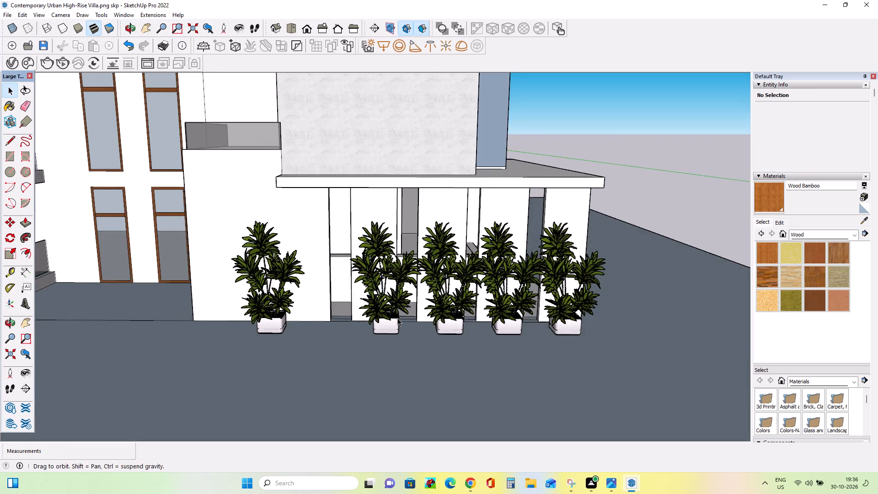
{"action": "left_click", "coordinate": [385, 319]}
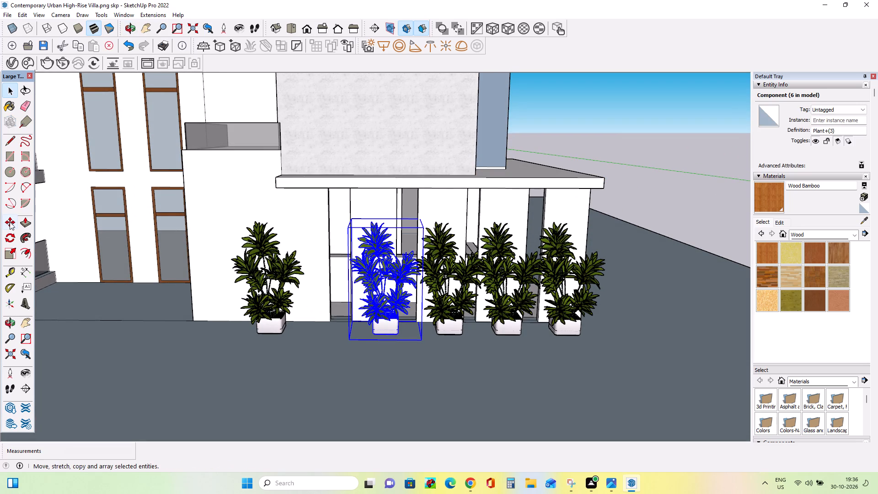
{"action": "left_click", "coordinate": [10, 222]}
{"action": "left_click_drag", "start_coordinate": [348, 342], "coordinate": [337, 340]}
{"action": "middle_click_drag", "start_coordinate": [398, 341], "coordinate": [376, 343]}
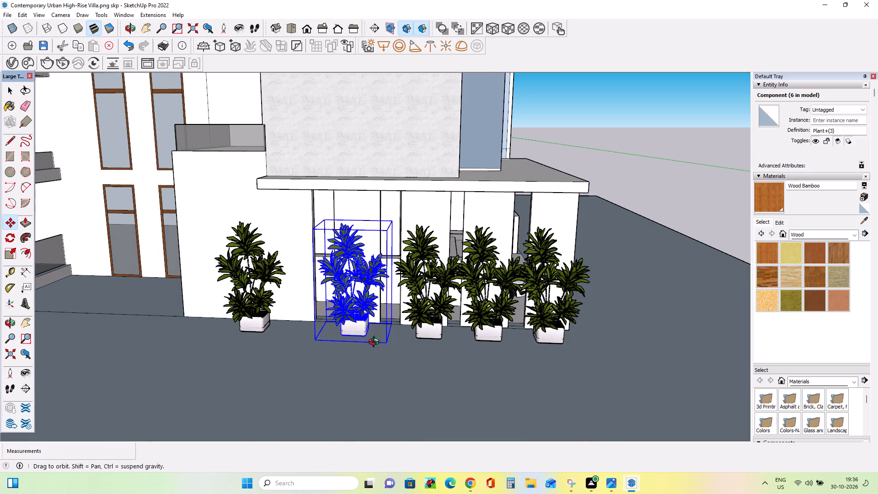
Shift the middle plant of the row about 7" toward the rear balconies to even out the spacing.
{"action": "left_click", "coordinate": [9, 90]}
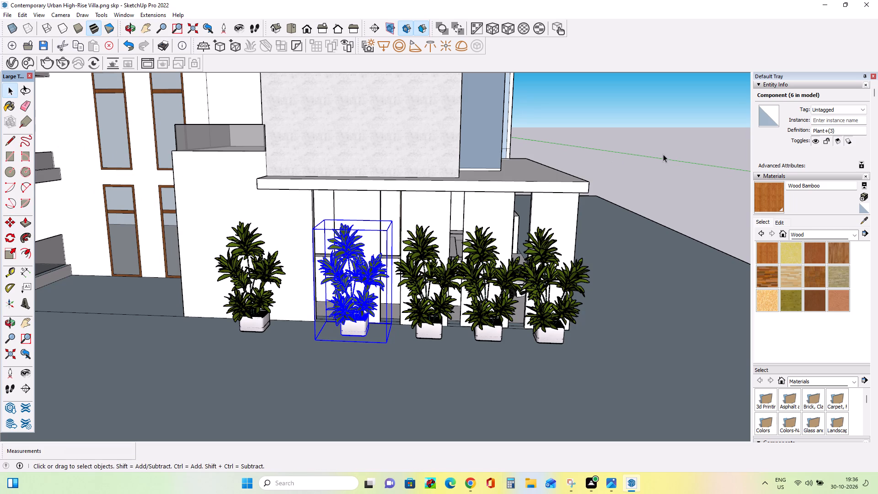
{"action": "double_click", "coordinate": [655, 153]}
{"action": "left_click", "coordinate": [417, 323]}
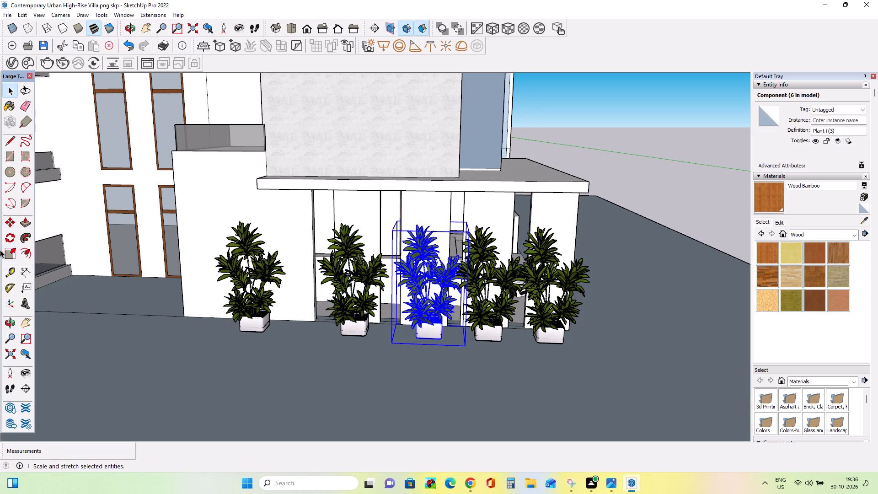
{"action": "left_click", "coordinate": [6, 227]}
{"action": "left_click_drag", "start_coordinate": [392, 345], "coordinate": [385, 345]}
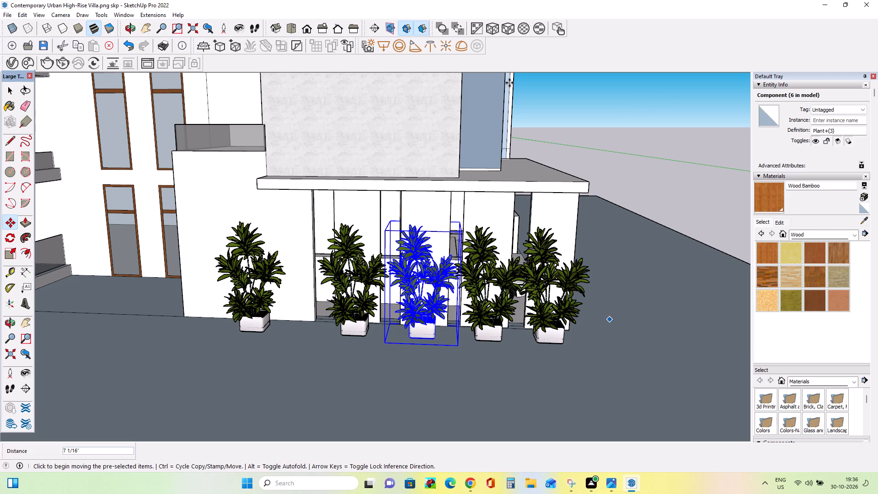
Scale all five plants in the row together vertically to about 0.80 of their height.
{"action": "left_click", "coordinate": [11, 89], "text": "ctrl"}
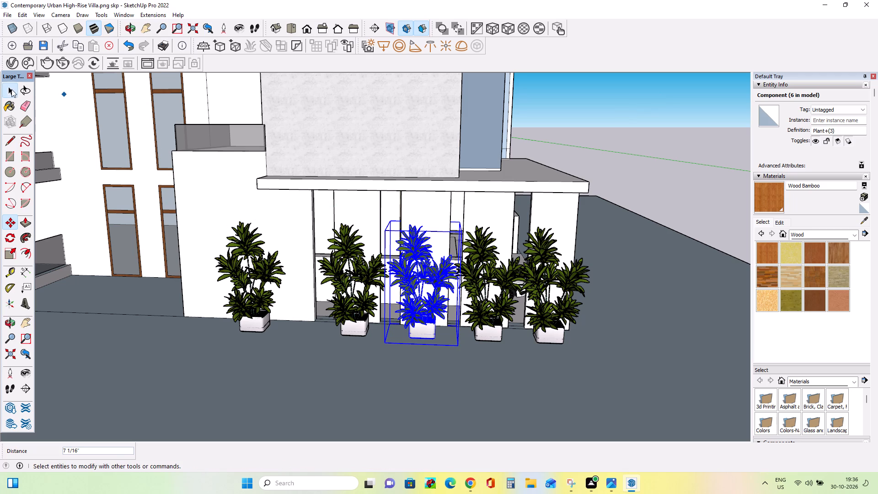
{"action": "left_click", "coordinate": [259, 272], "text": "ctrl"}
{"action": "left_click", "coordinate": [355, 288], "text": "ctrl"}
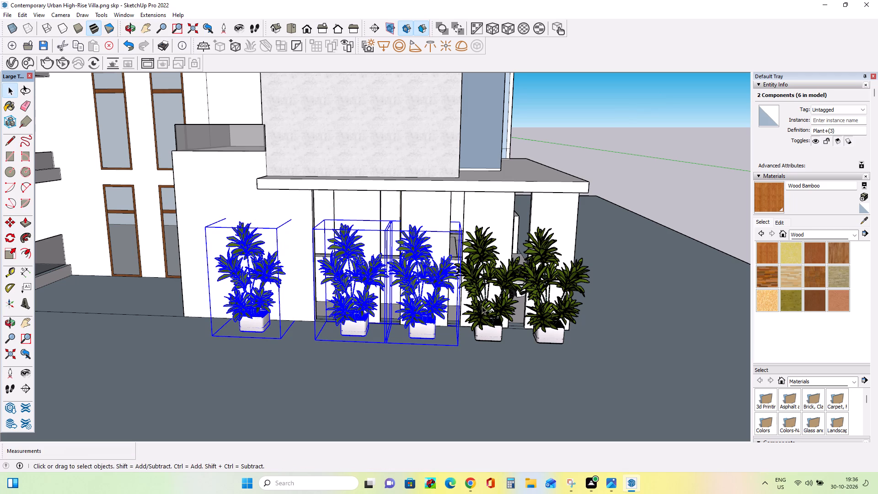
{"action": "left_click", "coordinate": [482, 301], "text": "ctrl"}
{"action": "left_click", "coordinate": [551, 312], "text": "ctrl"}
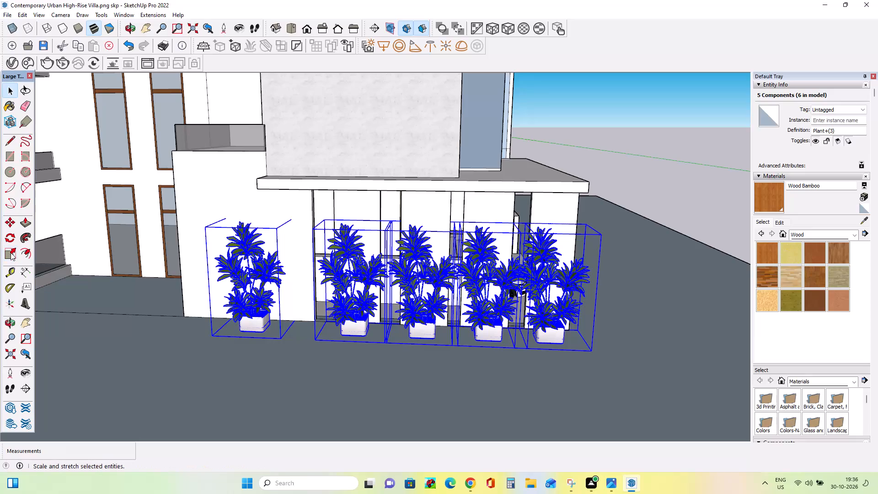
{"action": "left_click", "coordinate": [10, 251]}
{"action": "left_click_drag", "start_coordinate": [396, 223], "coordinate": [394, 248]}
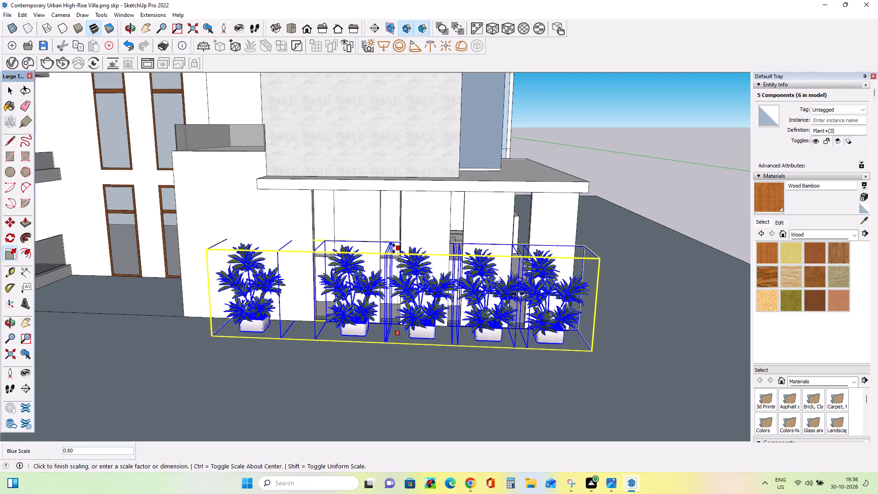
{"action": "left_click_drag", "start_coordinate": [394, 248], "coordinate": [395, 251]}
Copy the row's plant nearest the rear balconies about 31' 5" into the porch-side end of the lowest balcony.
{"action": "middle_click_drag", "start_coordinate": [493, 269], "coordinate": [489, 255]}
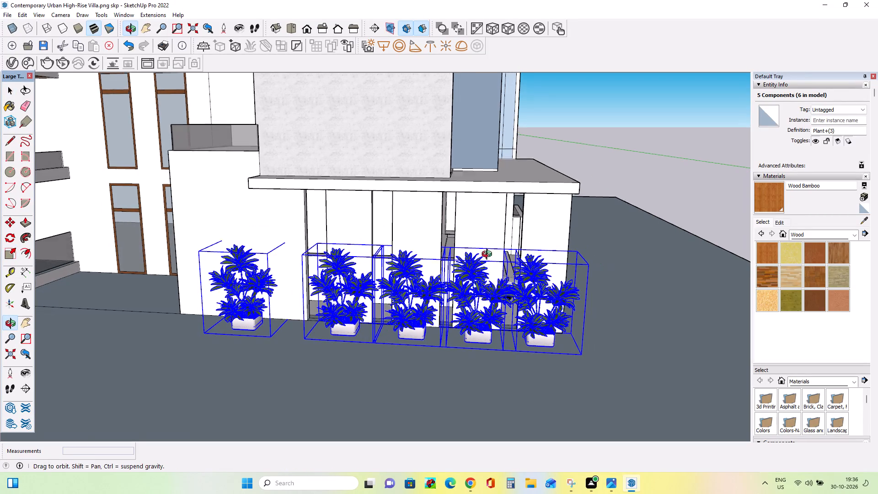
{"action": "middle_click_drag", "start_coordinate": [489, 255], "coordinate": [498, 248]}
{"action": "scroll", "coordinate": [497, 249], "scroll_direction": "down", "scroll_amount": 5}
{"action": "middle_click_drag", "start_coordinate": [506, 244], "coordinate": [540, 254]}
{"action": "scroll", "coordinate": [524, 264], "scroll_direction": "down", "scroll_amount": 2}
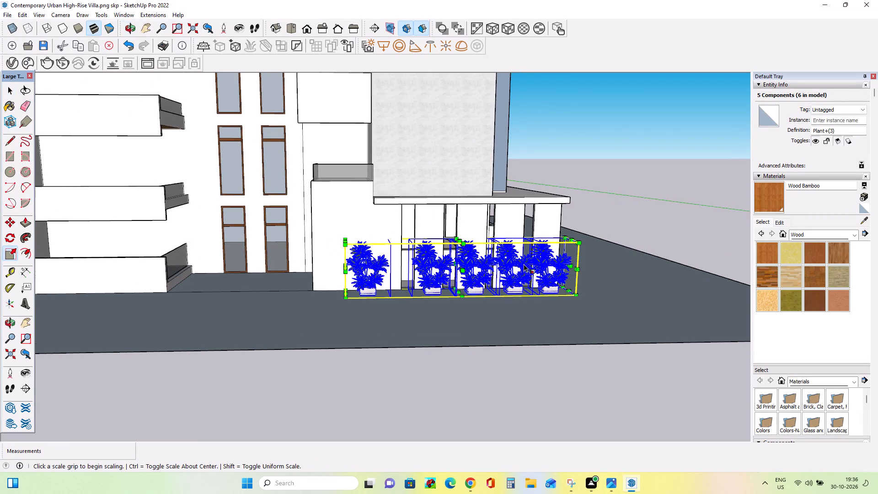
{"action": "scroll", "coordinate": [524, 264], "scroll_direction": "down", "scroll_amount": 1}
{"action": "middle_click_drag", "start_coordinate": [542, 272], "coordinate": [540, 287]}
{"action": "left_click", "coordinate": [14, 91]}
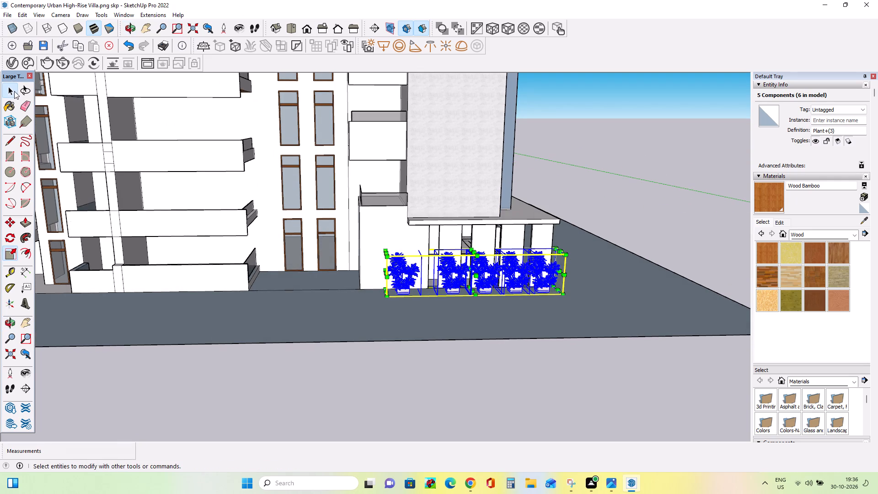
{"action": "double_click", "coordinate": [648, 156]}
{"action": "left_click", "coordinate": [396, 285]}
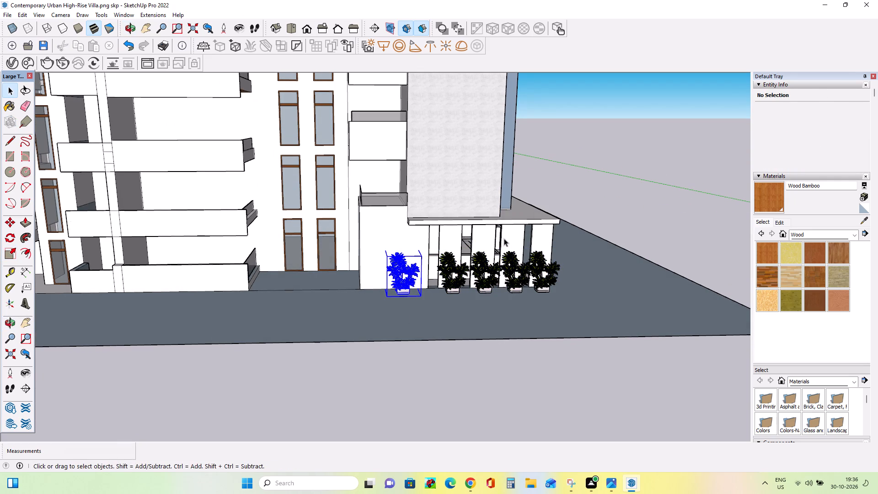
{"action": "left_click", "coordinate": [7, 223]}
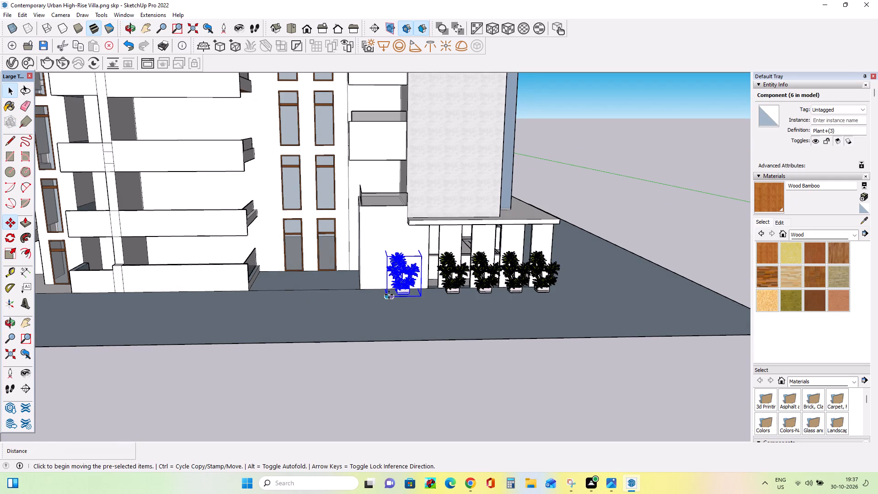
{"action": "left_click", "coordinate": [390, 295]}
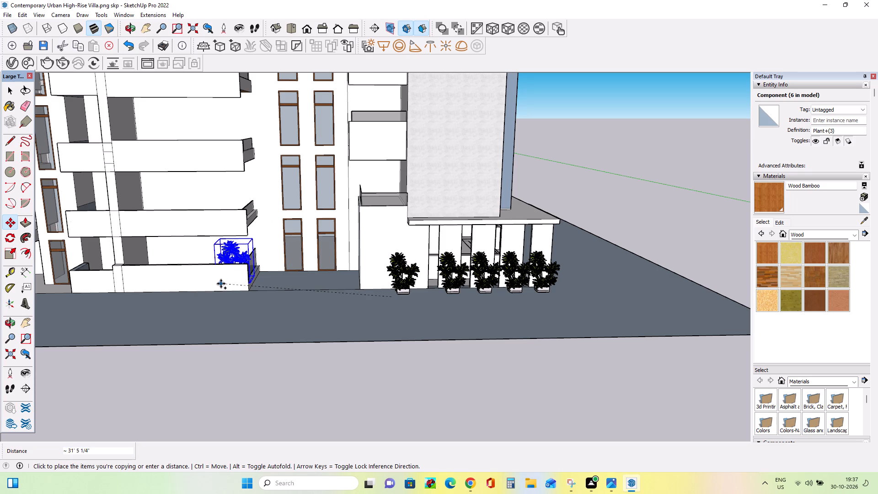
{"action": "left_click", "coordinate": [221, 284]}
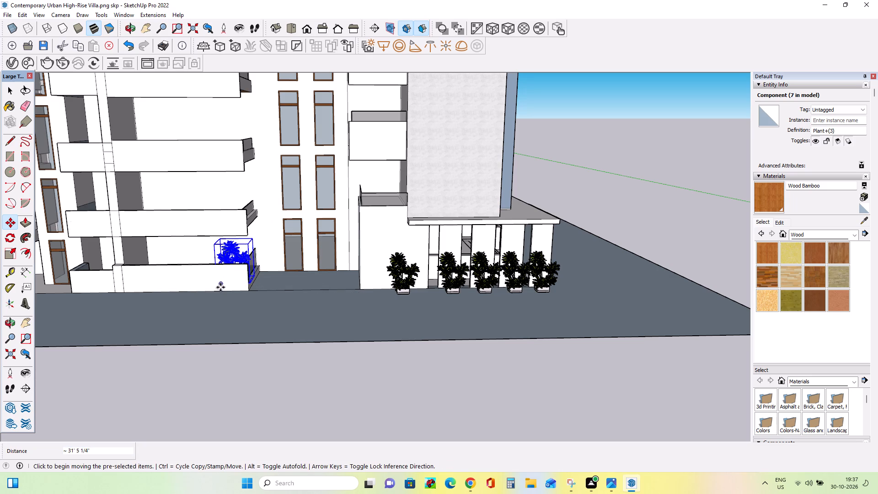
Copy the balcony plant about 11' 2" up to the second balcony level, and that copy about 25' 2" to the balcony's far end.
{"action": "left_click", "coordinate": [220, 287], "text": "ctrl"}
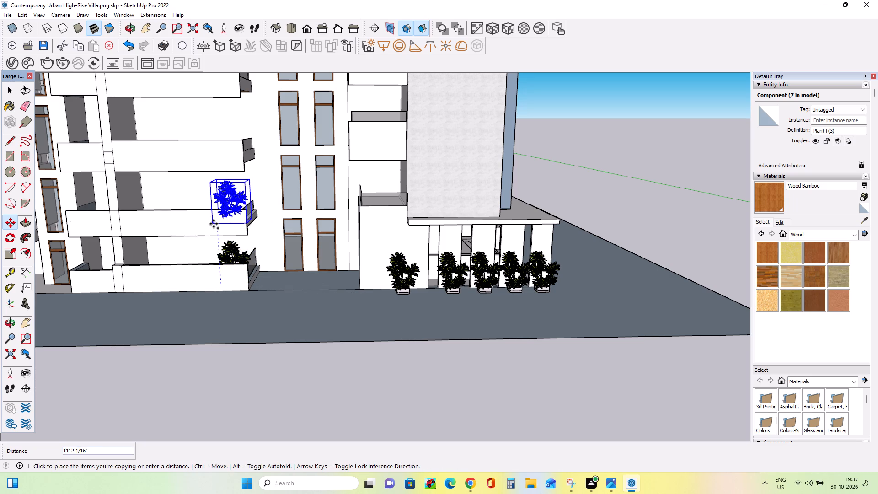
{"action": "left_click", "coordinate": [214, 224]}
{"action": "middle_click_drag", "start_coordinate": [258, 265], "coordinate": [302, 292]}
{"action": "scroll", "coordinate": [302, 292], "scroll_direction": "down", "scroll_amount": 1}
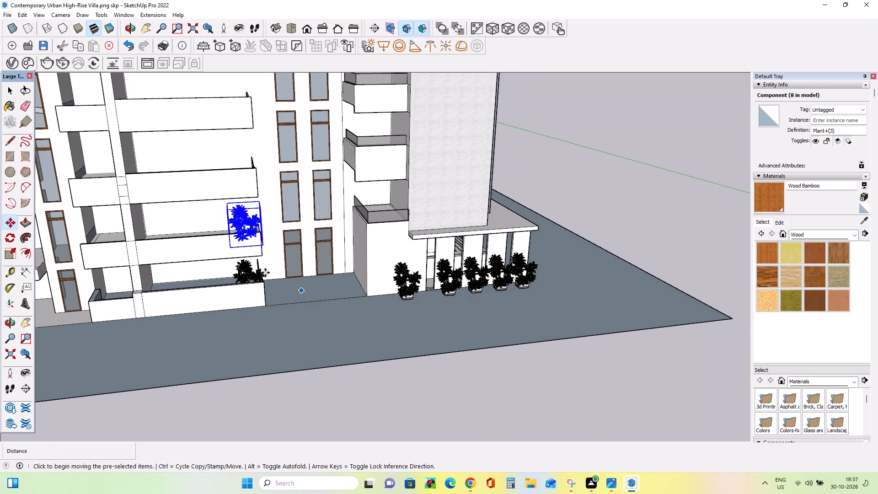
{"action": "scroll", "coordinate": [265, 273], "scroll_direction": "down", "scroll_amount": 2}
{"action": "left_click", "coordinate": [239, 252]}
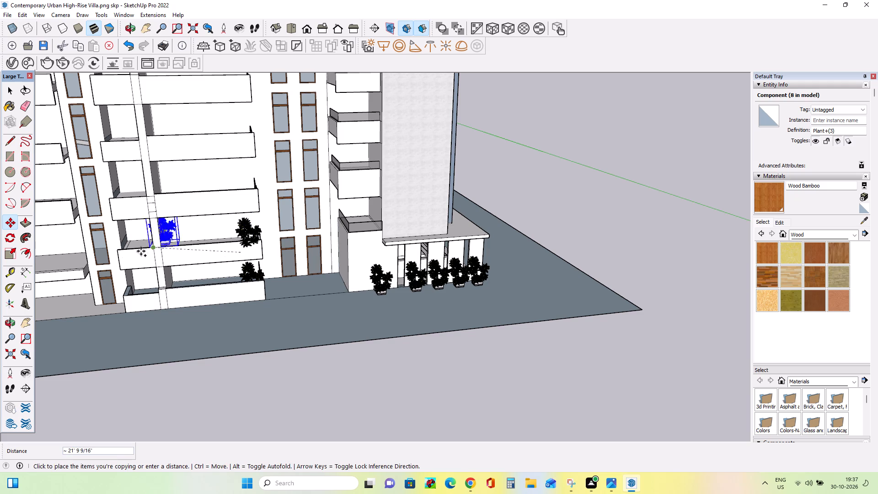
{"action": "left_click", "coordinate": [126, 258]}
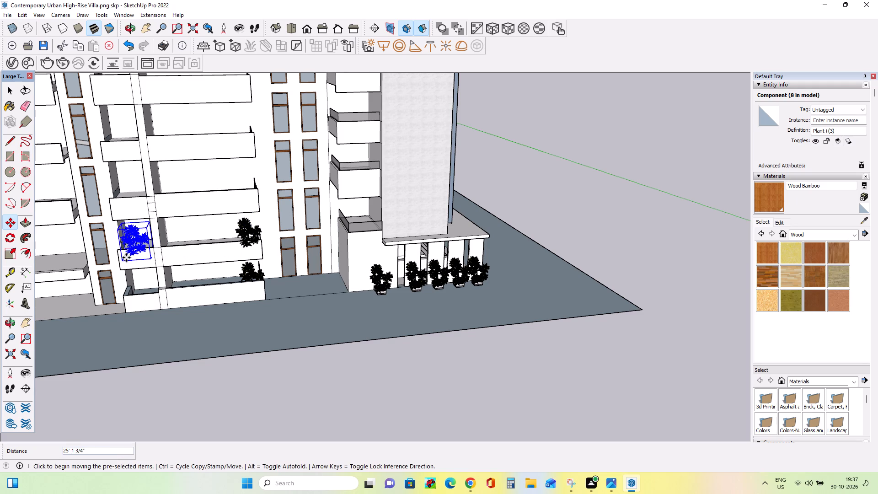
Add plant copies at the third balcony's porch-side end (about 26' 7"), the lowest balcony's far end (about 33'), and the third balcony's far end (about 22' 2").
{"action": "left_click", "coordinate": [126, 260]}
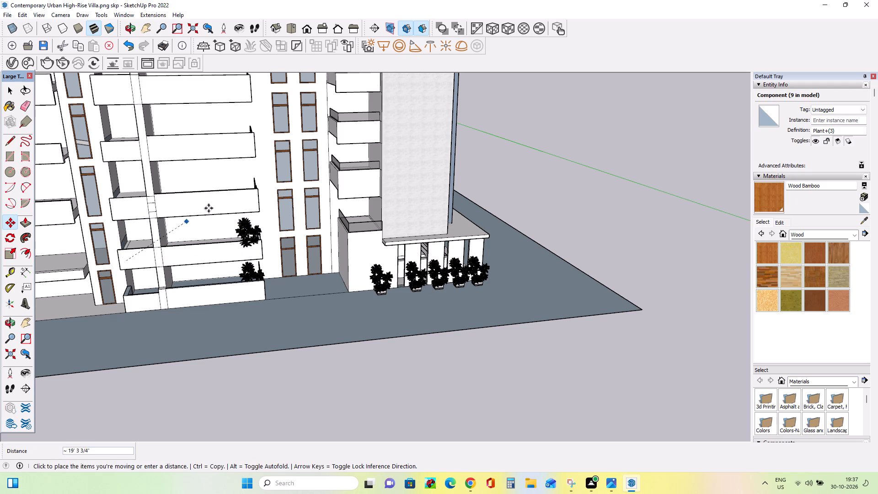
{"action": "left_click", "coordinate": [232, 205]}
{"action": "left_click", "coordinate": [232, 205]}
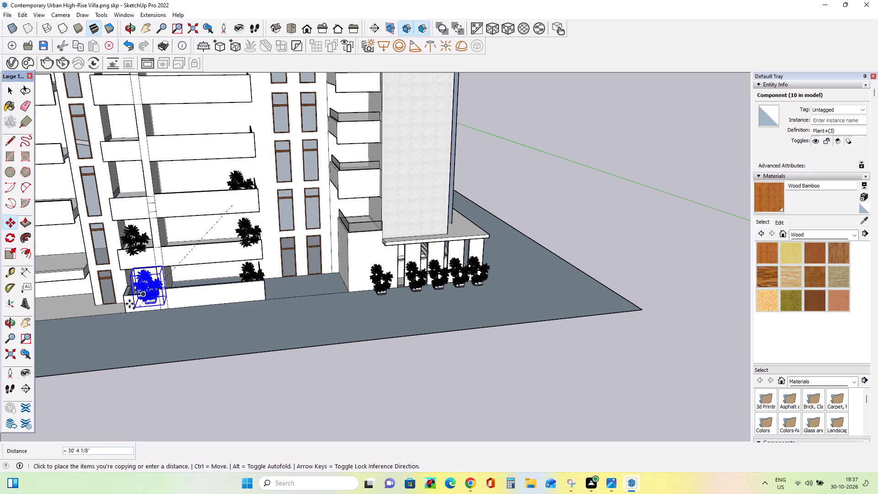
{"action": "left_click", "coordinate": [122, 303]}
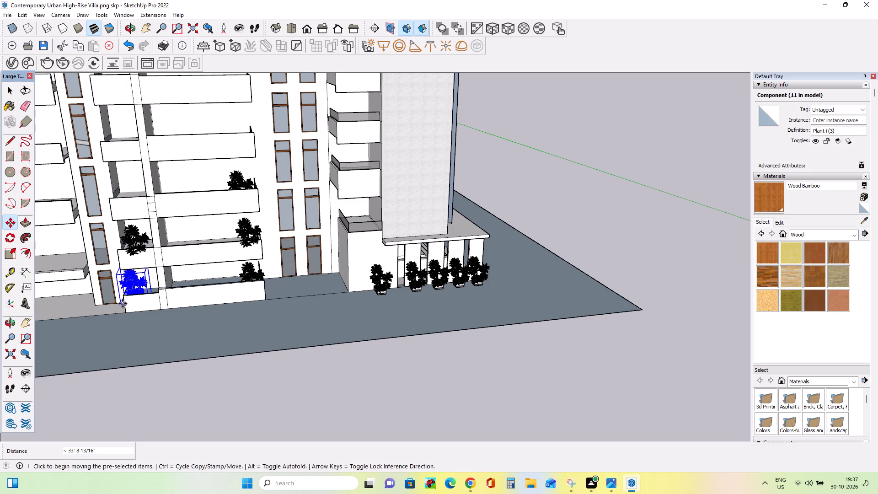
{"action": "left_click", "coordinate": [123, 303]}
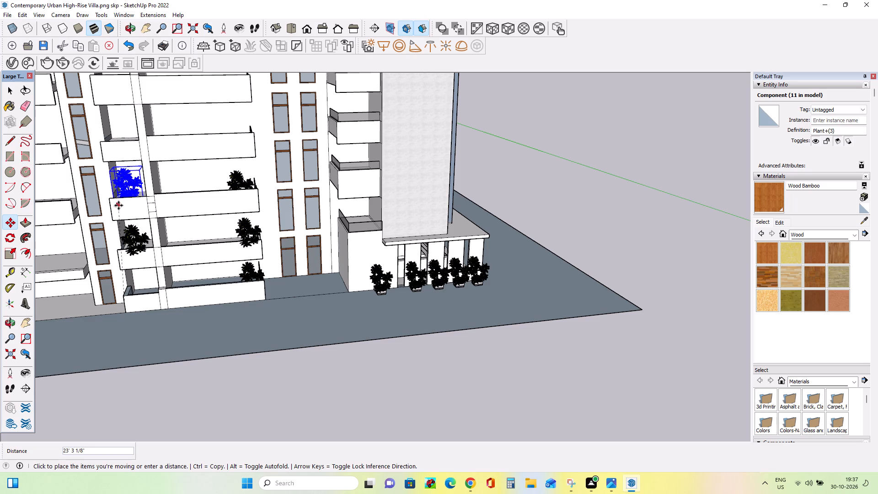
{"action": "left_click", "coordinate": [118, 209]}
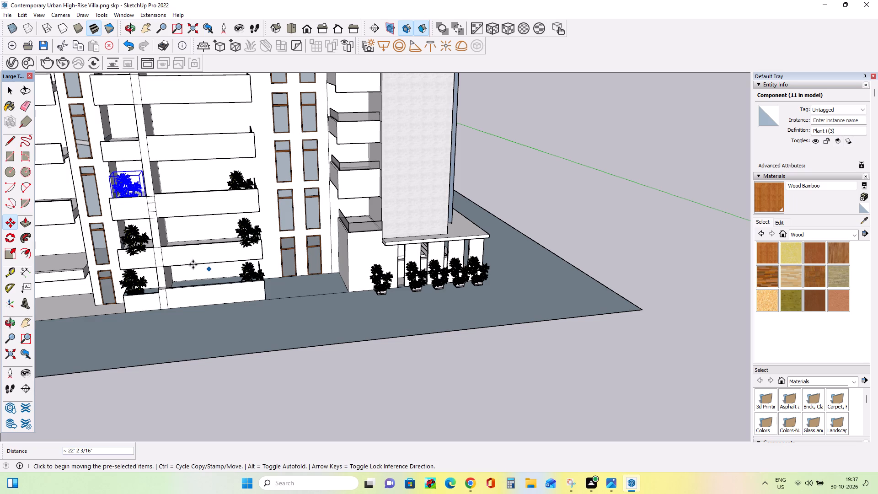
Place a plant copy at the fourth balcony's far end and copy it about 23' 11" to the porch-side end.
{"action": "scroll", "coordinate": [188, 265], "scroll_direction": "down", "scroll_amount": 1}
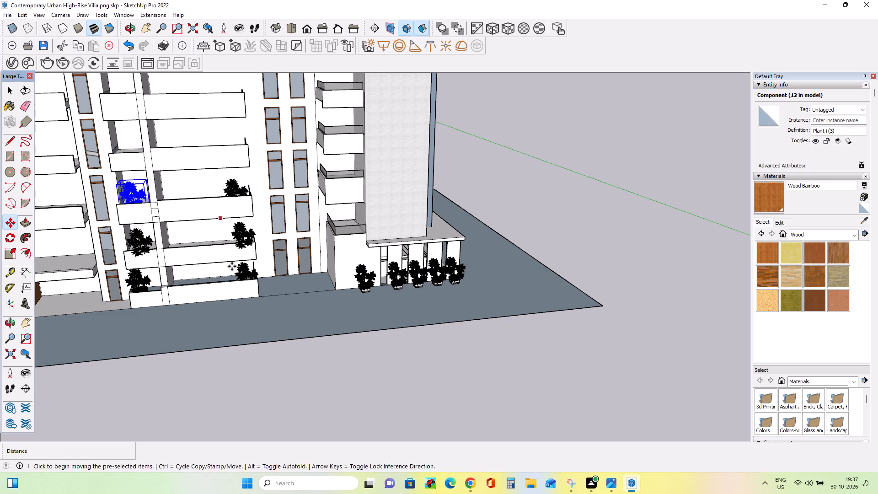
{"action": "left_click", "coordinate": [123, 218], "text": "ctrl"}
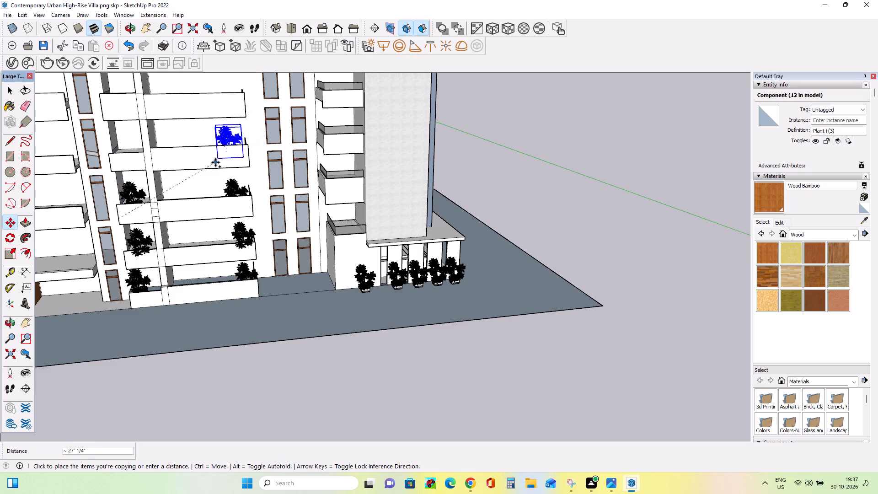
{"action": "left_click", "coordinate": [215, 162]}
{"action": "left_click", "coordinate": [218, 161]}
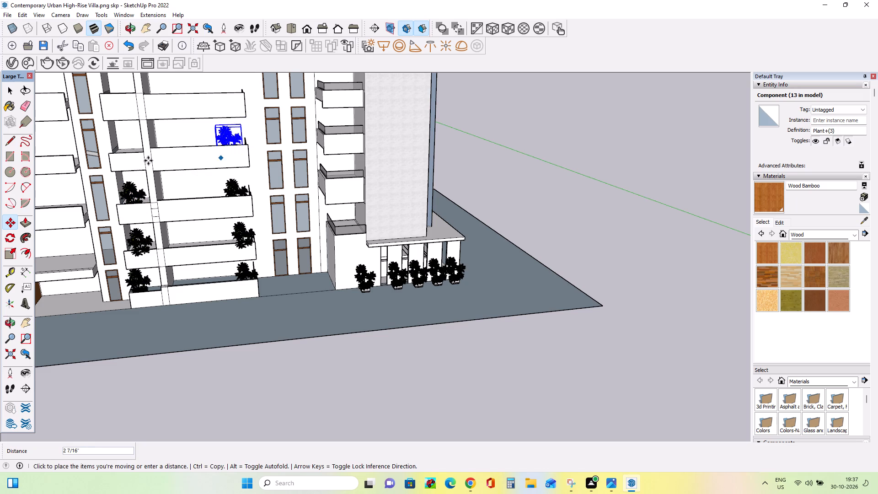
{"action": "left_click", "coordinate": [118, 164], "text": "ctrl"}
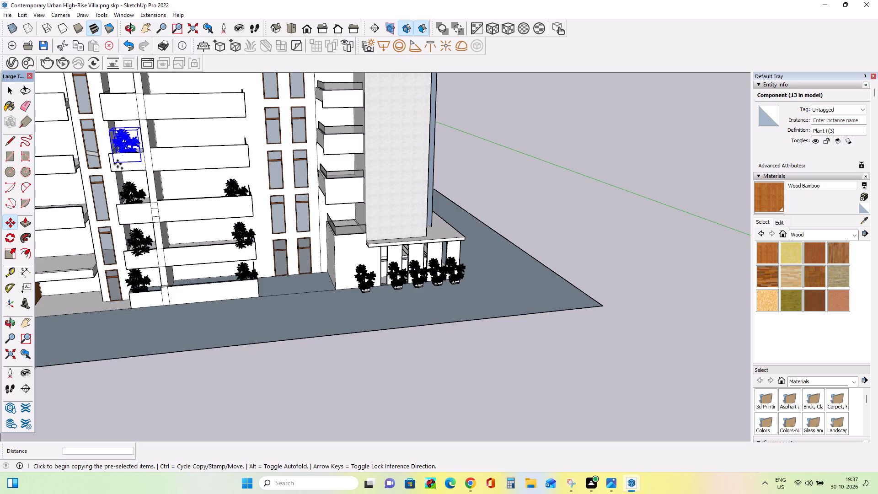
{"action": "left_click", "coordinate": [118, 164]}
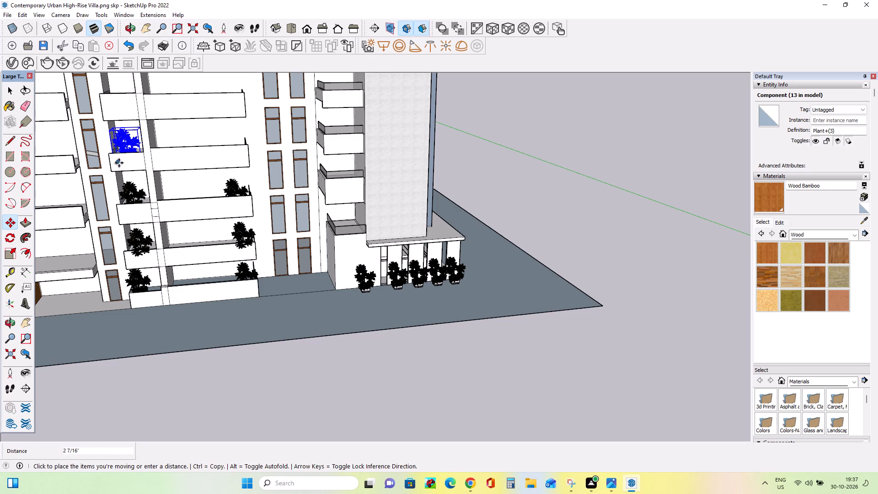
{"action": "left_click", "coordinate": [118, 163]}
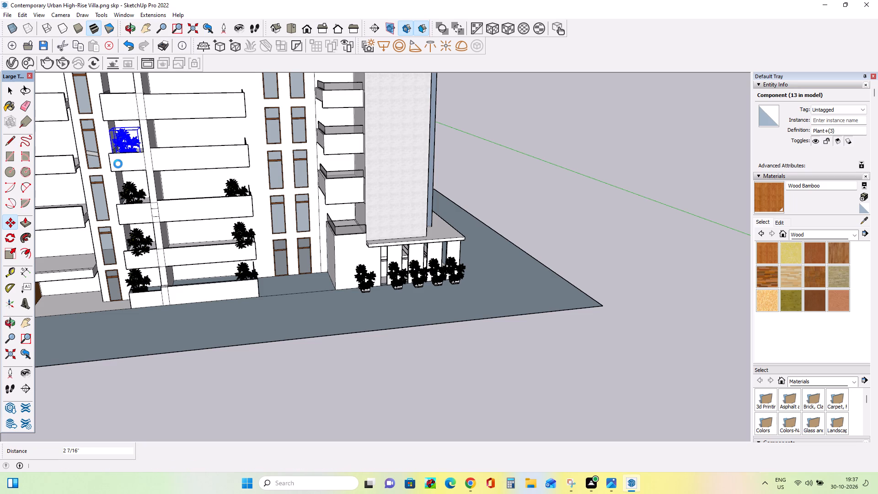
{"action": "left_click", "coordinate": [118, 164]}
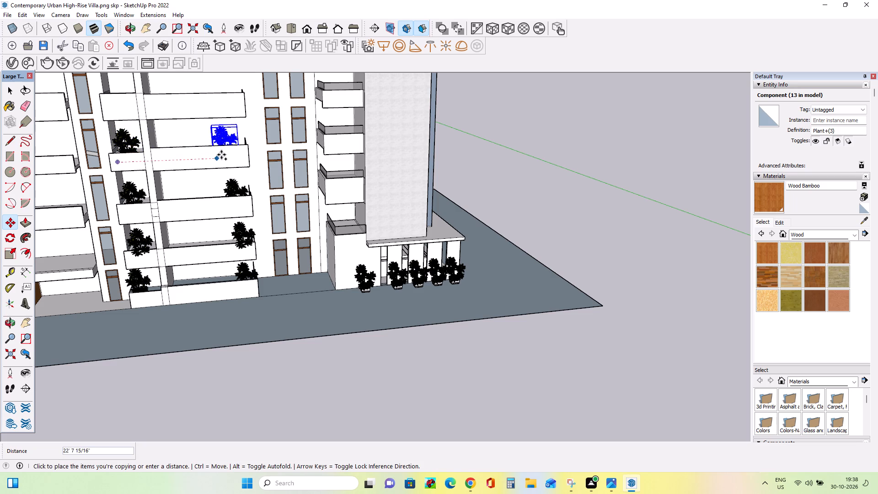
{"action": "left_click", "coordinate": [222, 155]}
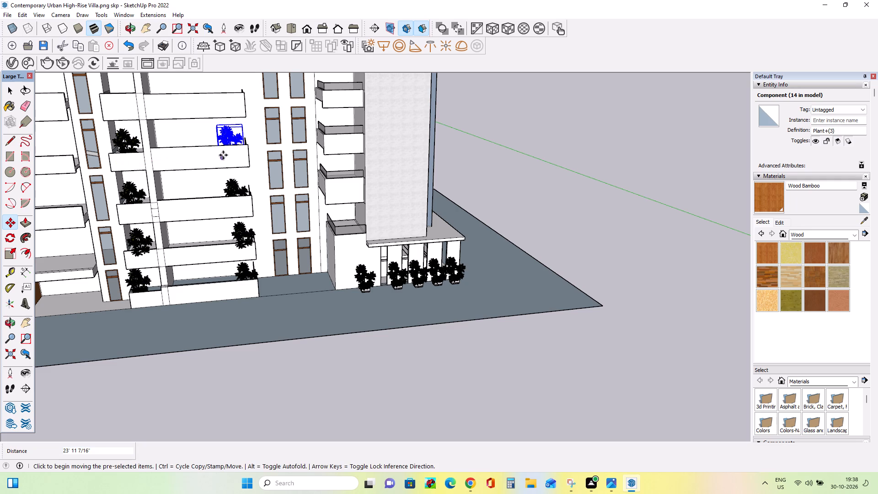
Copy the fourth balcony's porch-side plant about 11' 6" up to the fifth balcony, and that copy about 24' 6" to the far end.
{"action": "left_click", "coordinate": [223, 155]}
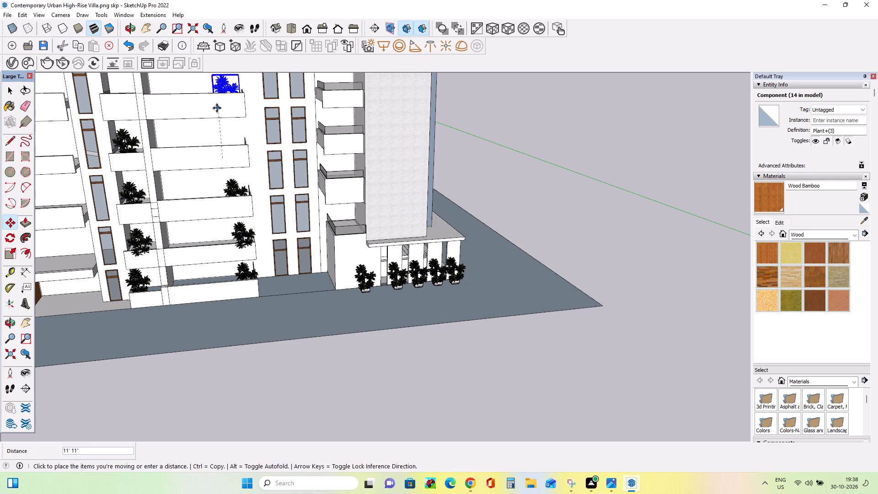
{"action": "left_click", "coordinate": [217, 110]}
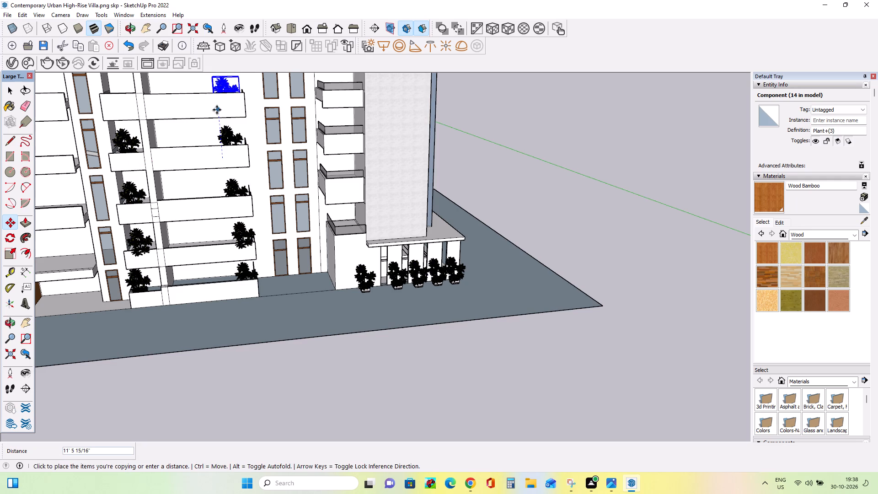
{"action": "scroll", "coordinate": [265, 222], "scroll_direction": "down", "scroll_amount": 9}
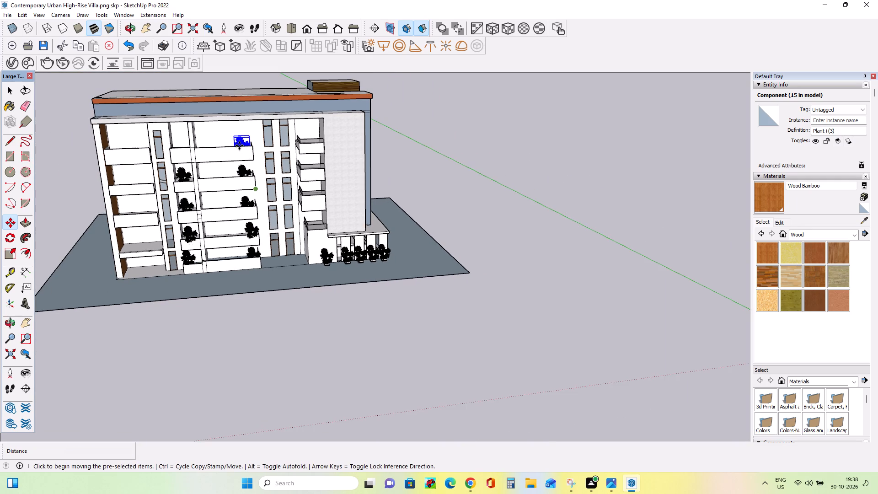
{"action": "scroll", "coordinate": [239, 145], "scroll_direction": "up", "scroll_amount": 8}
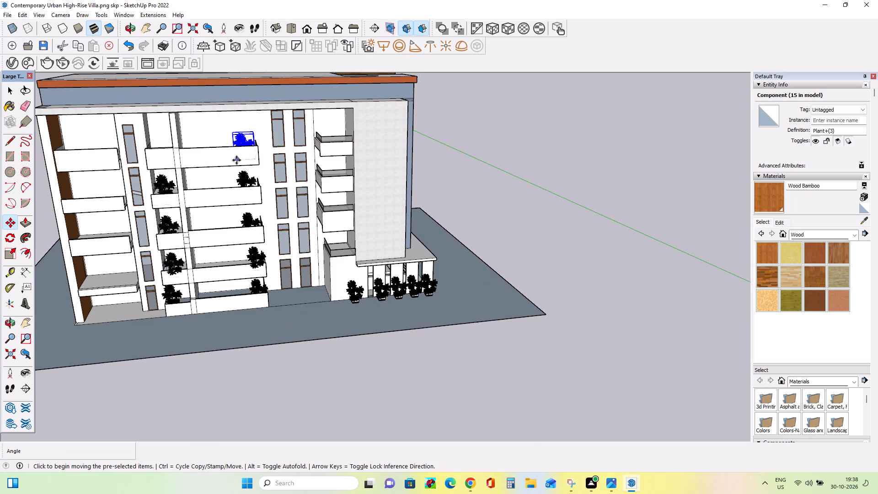
{"action": "left_click", "coordinate": [236, 160]}
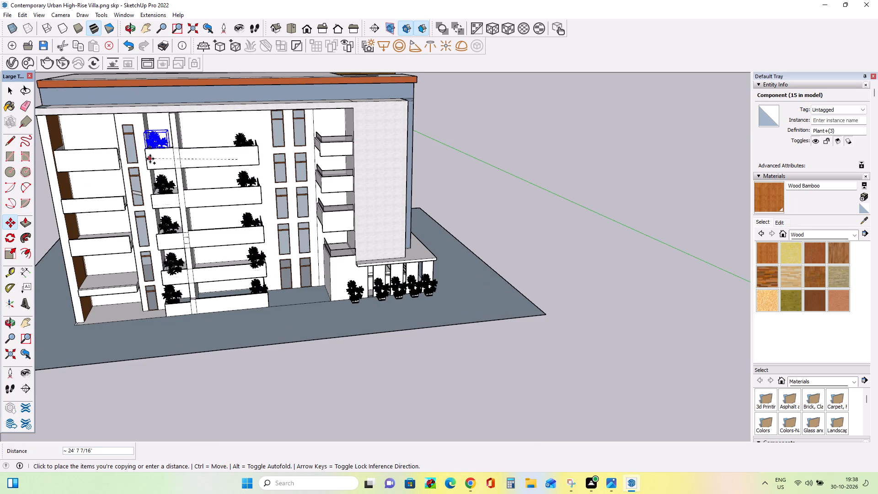
{"action": "left_click", "coordinate": [150, 161]}
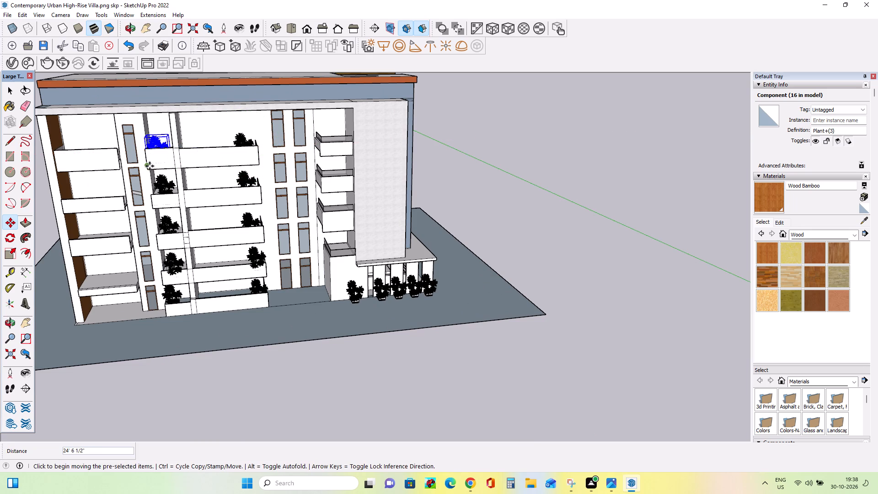
Copy the plant about 23' 2" to the neighbouring stack's top balcony, and down the three balconies below in turn (about 13' 7", 12' 4", 13' 8").
{"action": "left_click", "coordinate": [150, 166]}
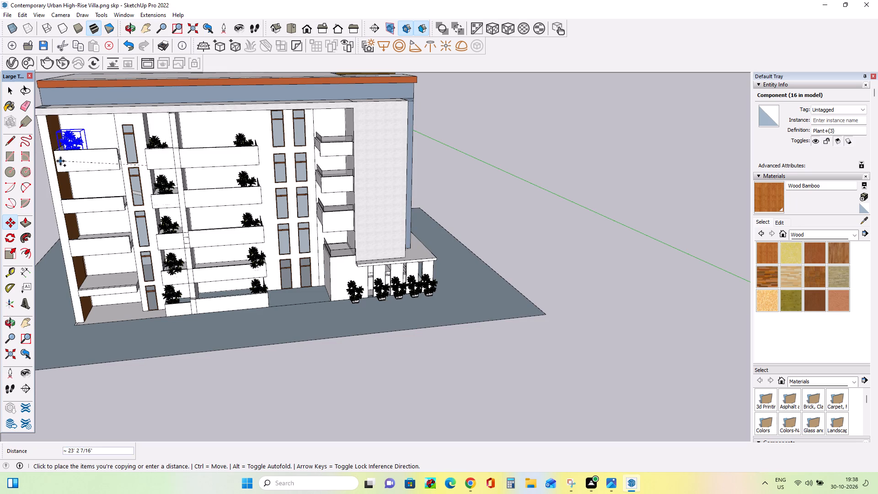
{"action": "left_click", "coordinate": [60, 161]}
{"action": "left_click", "coordinate": [64, 160]}
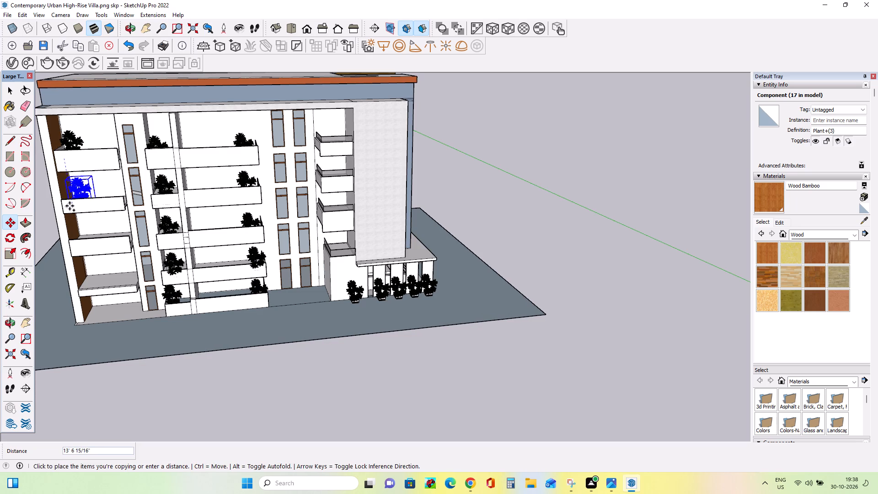
{"action": "left_click", "coordinate": [70, 206]}
{"action": "left_click", "coordinate": [71, 205]}
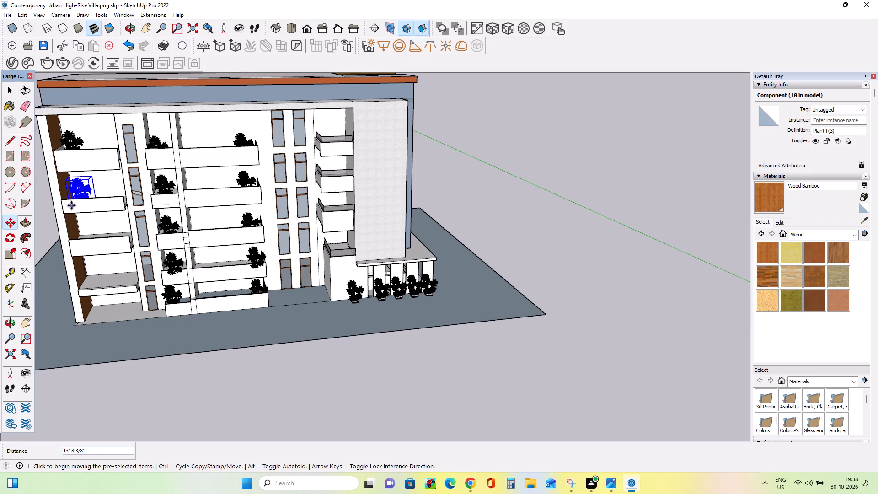
{"action": "left_click", "coordinate": [78, 248]}
{"action": "left_click", "coordinate": [81, 247]}
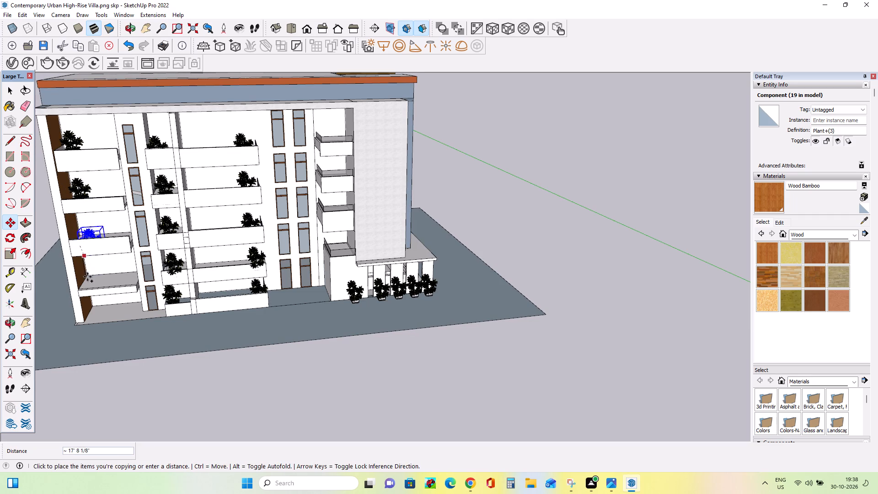
{"action": "left_click", "coordinate": [85, 292]}
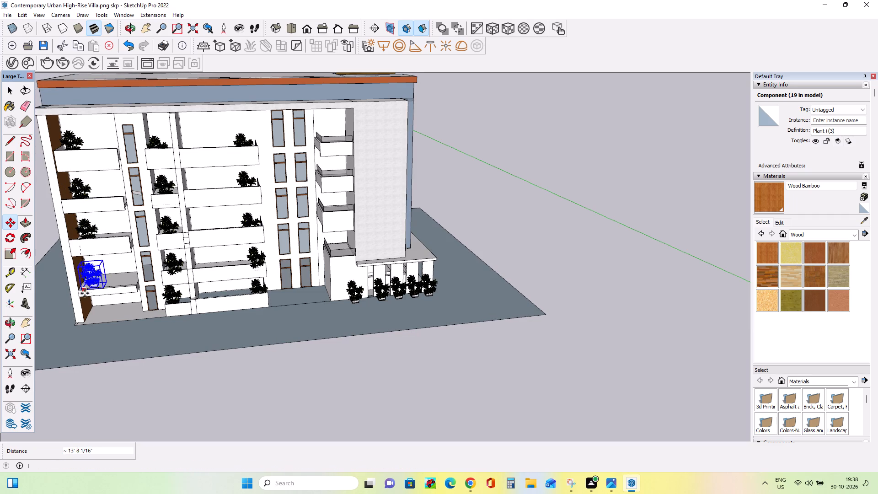
Push/Pull the narrow front edge of the neighbouring stack's lowest balcony up about 3' 5" as a parapet.
{"action": "middle_click_drag", "start_coordinate": [110, 292], "coordinate": [123, 220]}
{"action": "scroll", "coordinate": [88, 261], "scroll_direction": "up", "scroll_amount": 3}
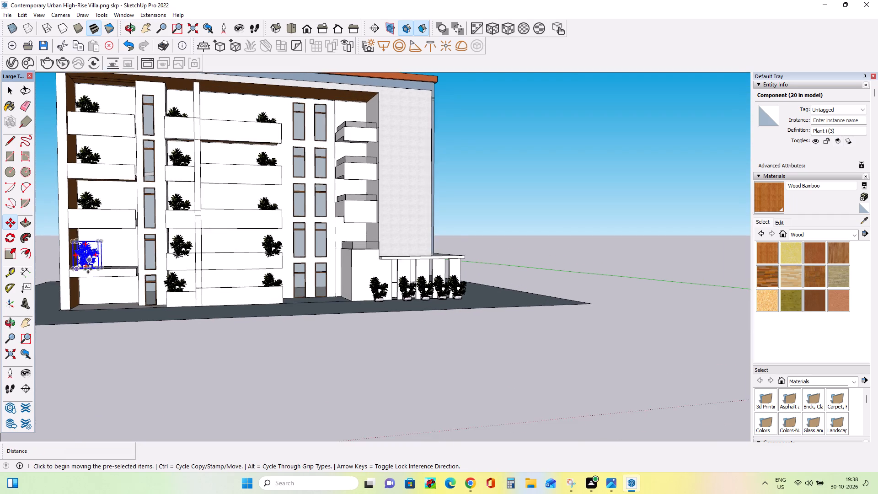
{"action": "scroll", "coordinate": [88, 269], "scroll_direction": "up", "scroll_amount": 5}
{"action": "middle_click_drag", "start_coordinate": [93, 280], "coordinate": [81, 316]}
{"action": "scroll", "coordinate": [82, 301], "scroll_direction": "up", "scroll_amount": 3}
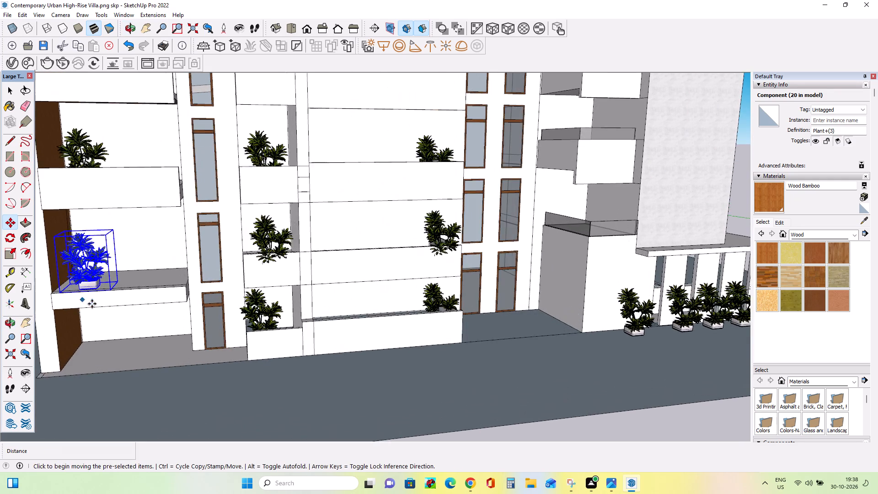
{"action": "middle_click_drag", "start_coordinate": [106, 306], "coordinate": [65, 322]}
{"action": "scroll", "coordinate": [140, 305], "scroll_direction": "up", "scroll_amount": 3}
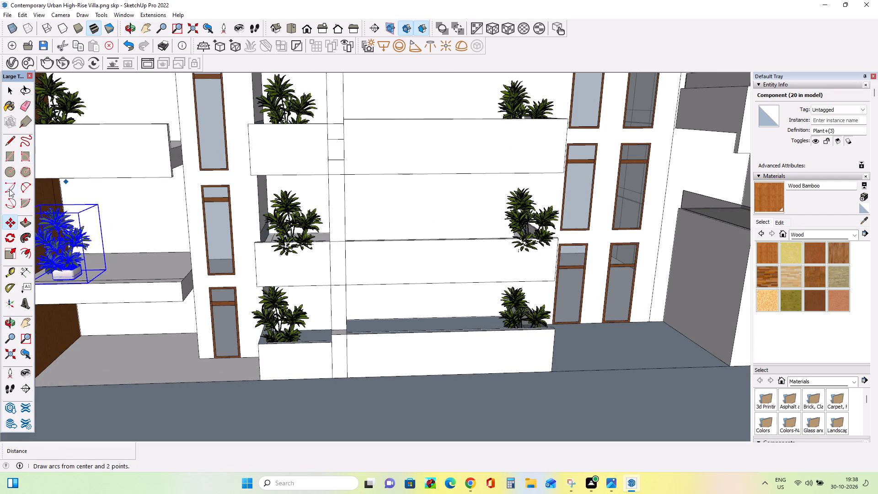
{"action": "left_click", "coordinate": [24, 224]}
{"action": "left_click", "coordinate": [175, 278]}
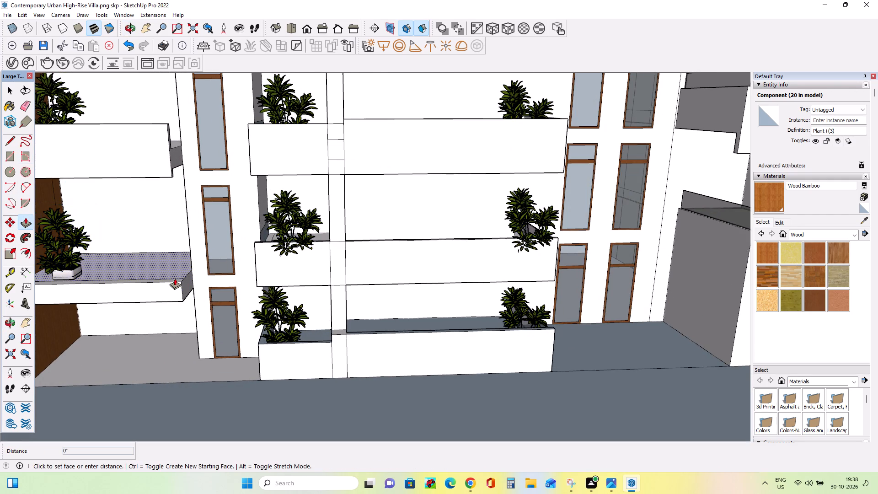
{"action": "key", "text": "Escape"}
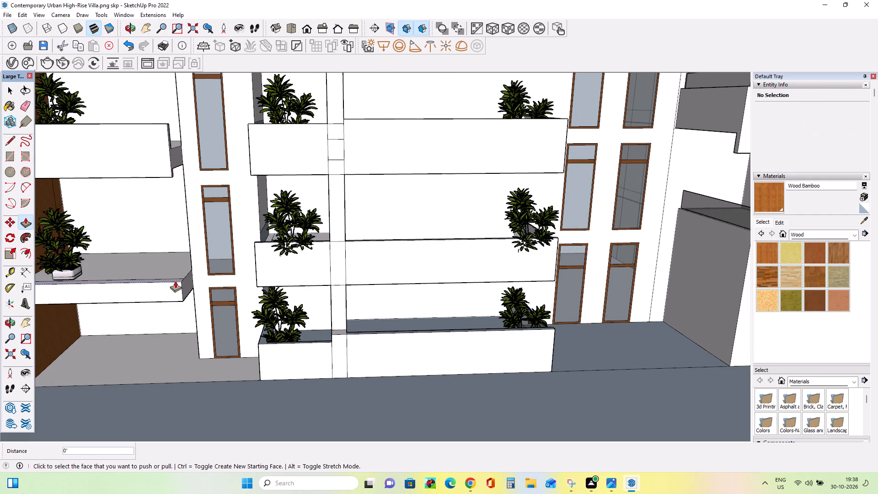
{"action": "left_click_drag", "start_coordinate": [175, 280], "coordinate": [172, 274]}
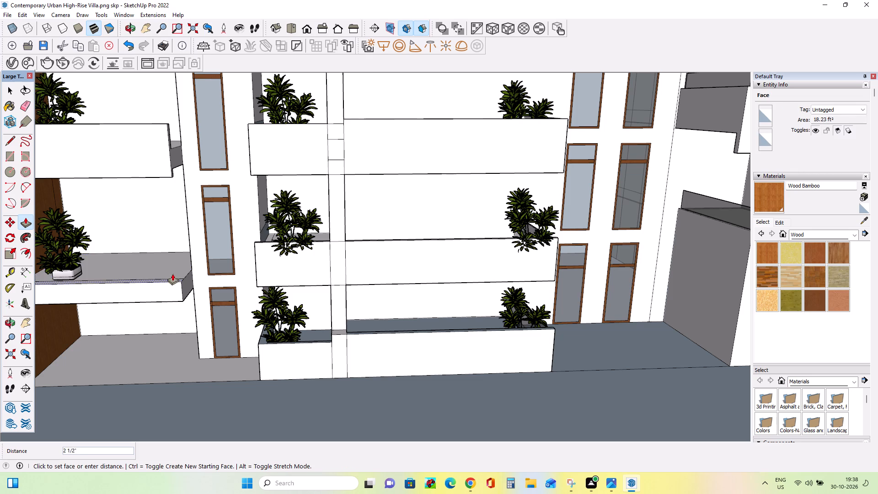
{"action": "left_click_drag", "start_coordinate": [172, 274], "coordinate": [169, 248]}
Draw a rectangle about 16' 7" by 4' 3" on the ground-floor slab beneath the neighbouring balcony stack.
{"action": "scroll", "coordinate": [179, 248], "scroll_direction": "down", "scroll_amount": 6}
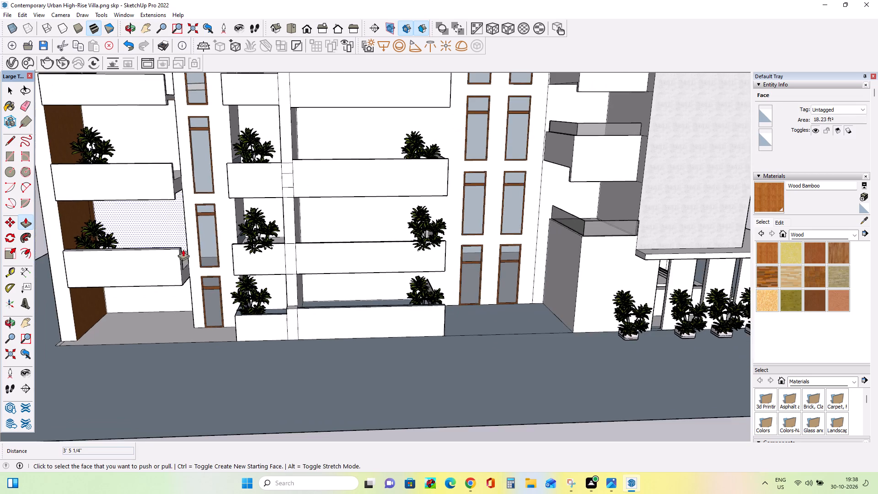
{"action": "scroll", "coordinate": [183, 249], "scroll_direction": "down", "scroll_amount": 3}
{"action": "middle_click_drag", "start_coordinate": [193, 266], "coordinate": [227, 174]}
{"action": "scroll", "coordinate": [164, 234], "scroll_direction": "up", "scroll_amount": 1}
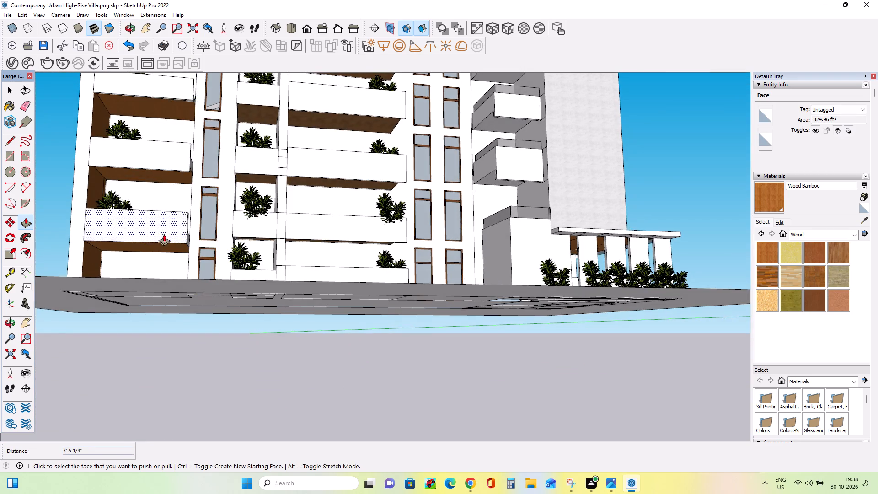
{"action": "scroll", "coordinate": [164, 234], "scroll_direction": "up", "scroll_amount": 5}
{"action": "scroll", "coordinate": [157, 254], "scroll_direction": "down", "scroll_amount": 4}
{"action": "scroll", "coordinate": [195, 265], "scroll_direction": "down", "scroll_amount": 3}
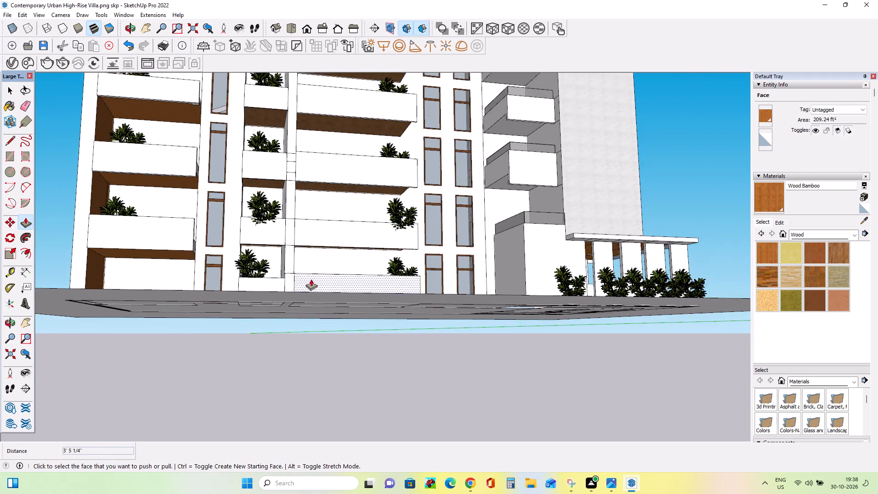
{"action": "middle_click_drag", "start_coordinate": [311, 280], "coordinate": [269, 342]}
{"action": "scroll", "coordinate": [269, 342], "scroll_direction": "down", "scroll_amount": 3}
{"action": "middle_click_drag", "start_coordinate": [269, 342], "coordinate": [275, 347]}
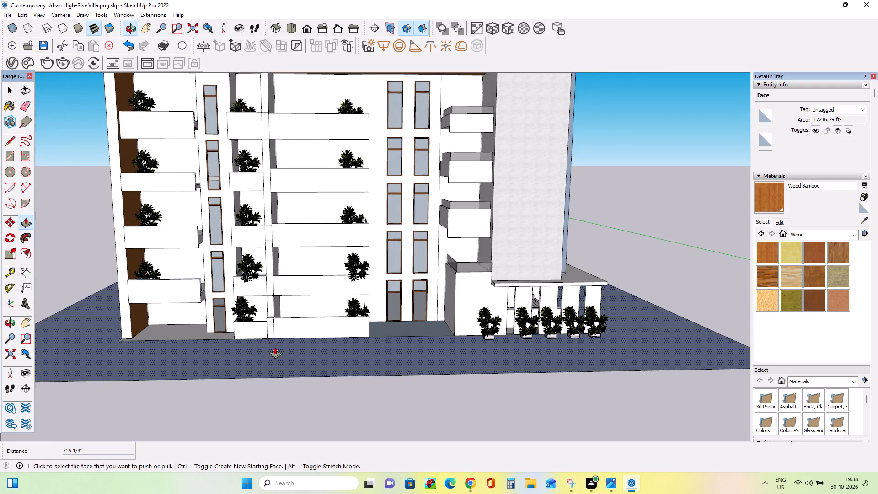
{"action": "scroll", "coordinate": [171, 327], "scroll_direction": "up", "scroll_amount": 1}
{"action": "middle_click_drag", "start_coordinate": [171, 327], "coordinate": [197, 319]}
{"action": "scroll", "coordinate": [177, 345], "scroll_direction": "up", "scroll_amount": 1}
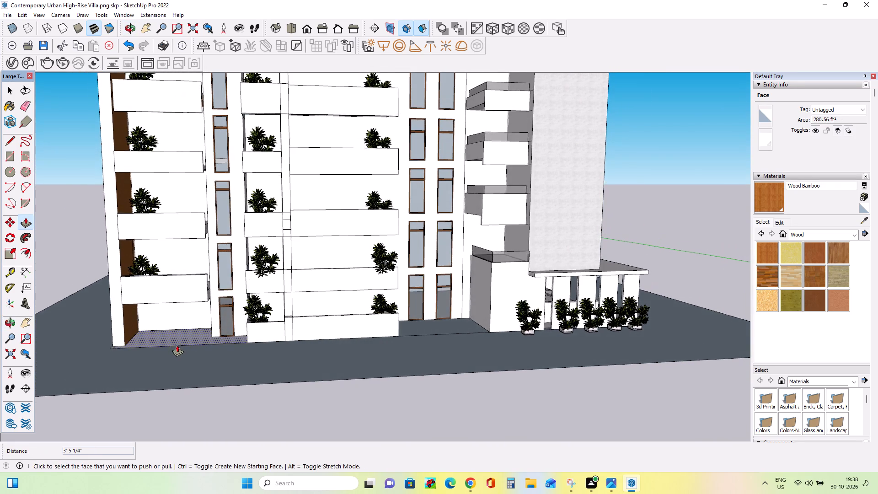
{"action": "scroll", "coordinate": [177, 345], "scroll_direction": "up", "scroll_amount": 2}
{"action": "middle_click_drag", "start_coordinate": [177, 349], "coordinate": [178, 353]}
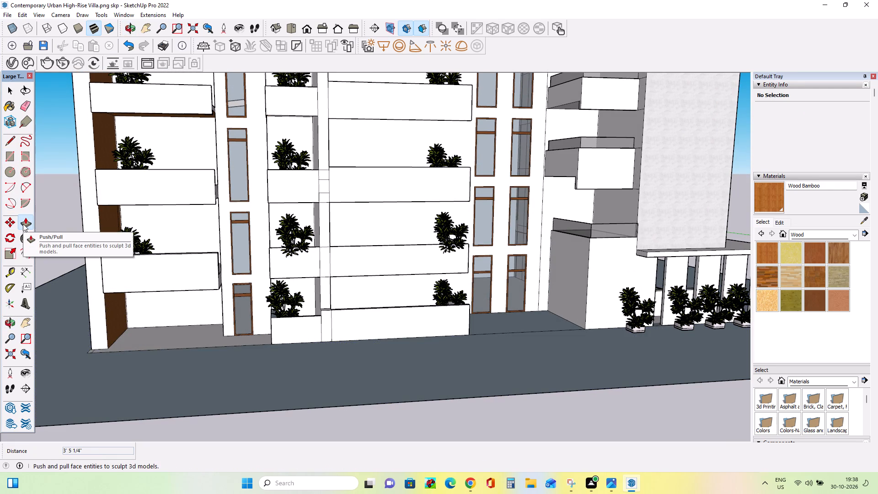
{"action": "left_click", "coordinate": [6, 157]}
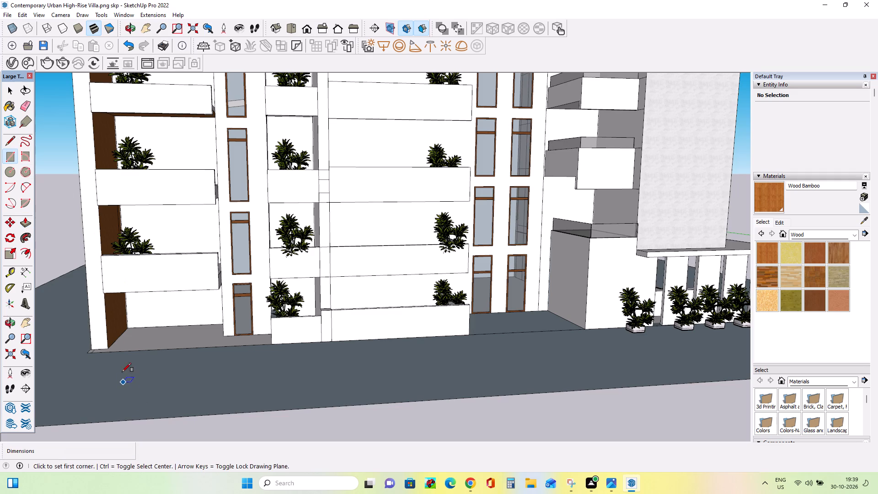
{"action": "left_click", "coordinate": [109, 345]}
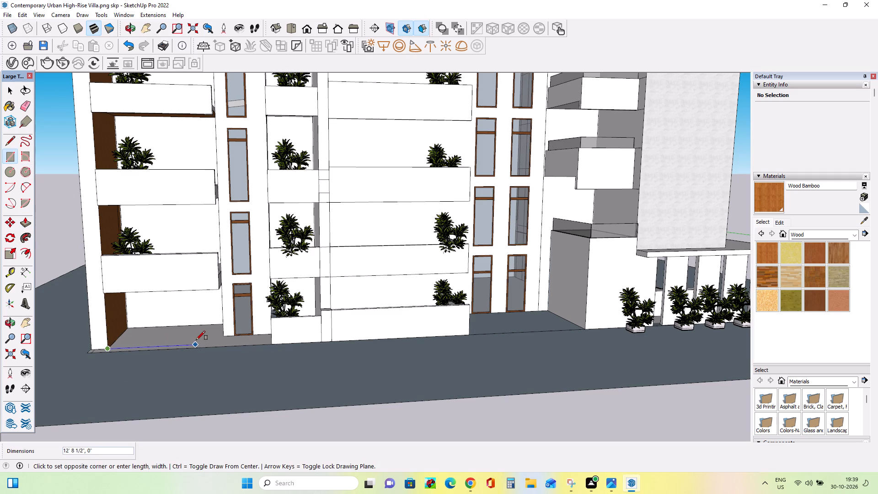
{"action": "left_click", "coordinate": [224, 333]}
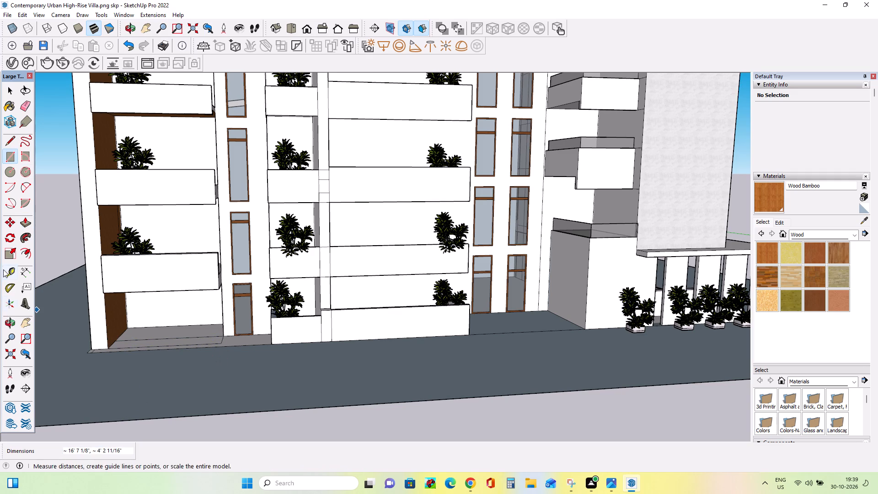
Extrude the ground-floor rectangle up about 2' 9".
{"action": "left_click", "coordinate": [25, 221]}
{"action": "left_click_drag", "start_coordinate": [157, 341], "coordinate": [157, 339]}
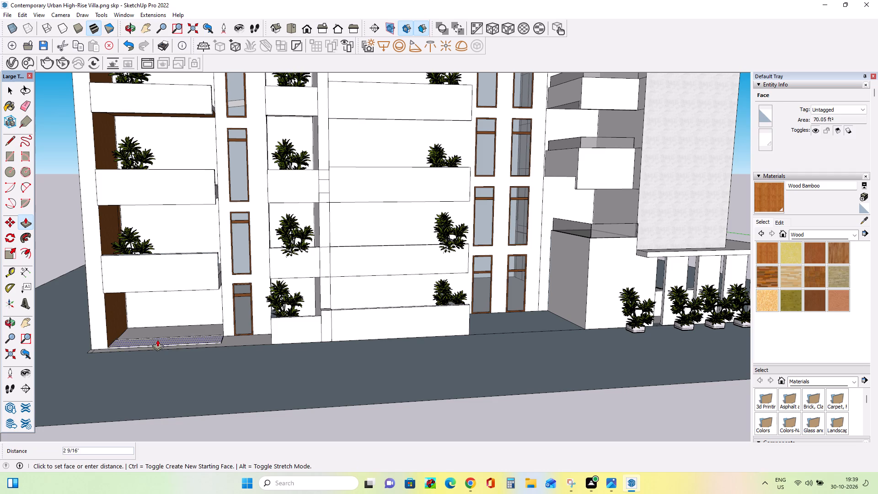
{"action": "left_click_drag", "start_coordinate": [157, 339], "coordinate": [160, 324]}
Mark a front strip about 16' 7" by 1' 2" on the block's top, and push the area behind it down about 2'.
{"action": "middle_click_drag", "start_coordinate": [178, 329], "coordinate": [190, 383]}
{"action": "scroll", "coordinate": [194, 342], "scroll_direction": "up", "scroll_amount": 6}
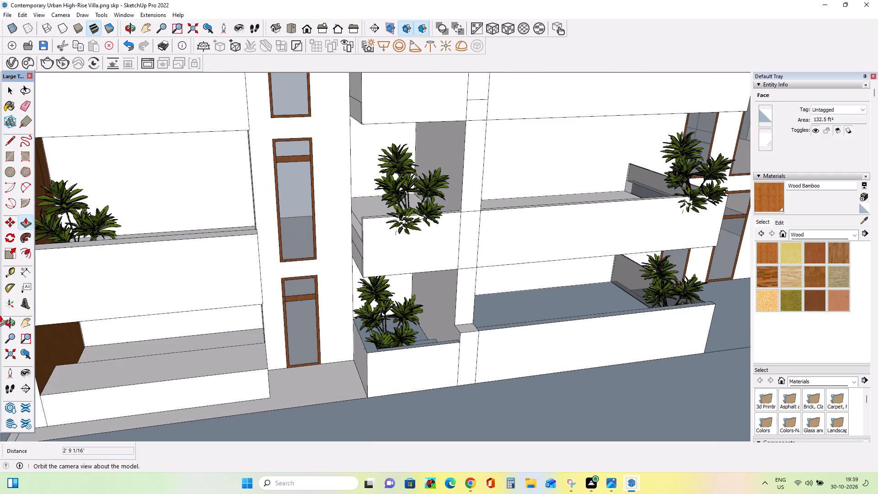
{"action": "left_click", "coordinate": [10, 161]}
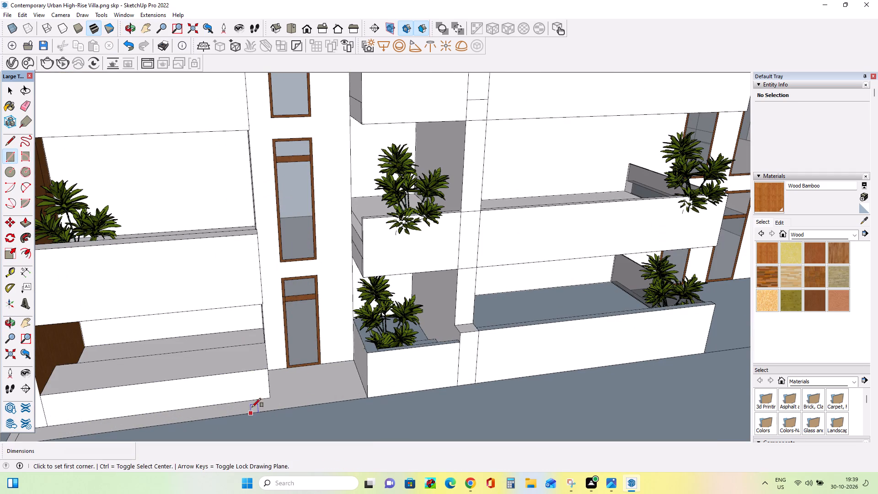
{"action": "left_click", "coordinate": [267, 371]}
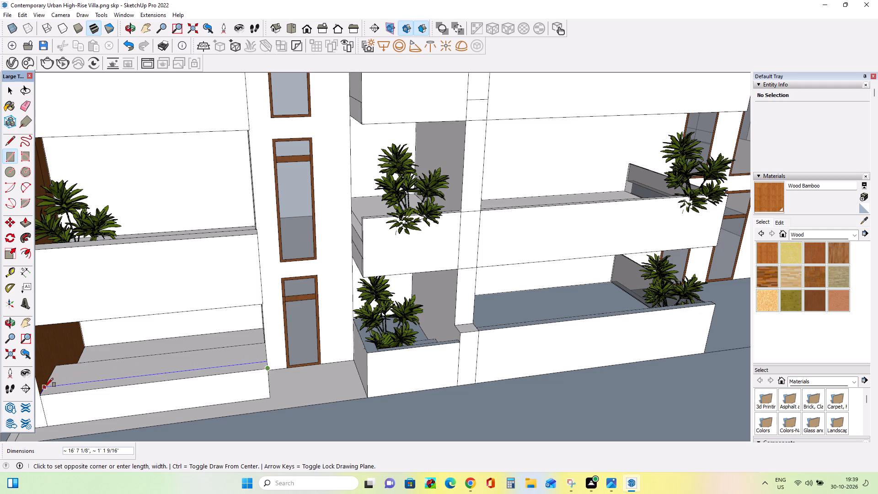
{"action": "left_click", "coordinate": [44, 387]}
{"action": "left_click", "coordinate": [26, 222]}
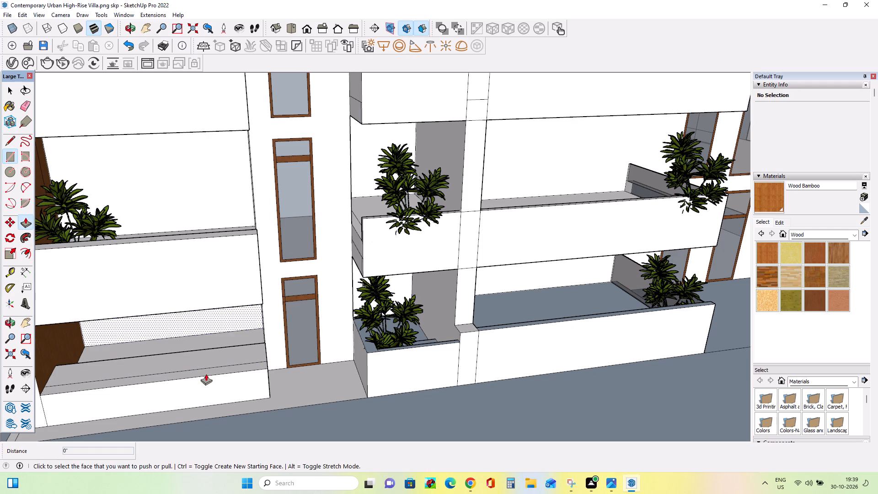
{"action": "left_click_drag", "start_coordinate": [206, 356], "coordinate": [212, 372]}
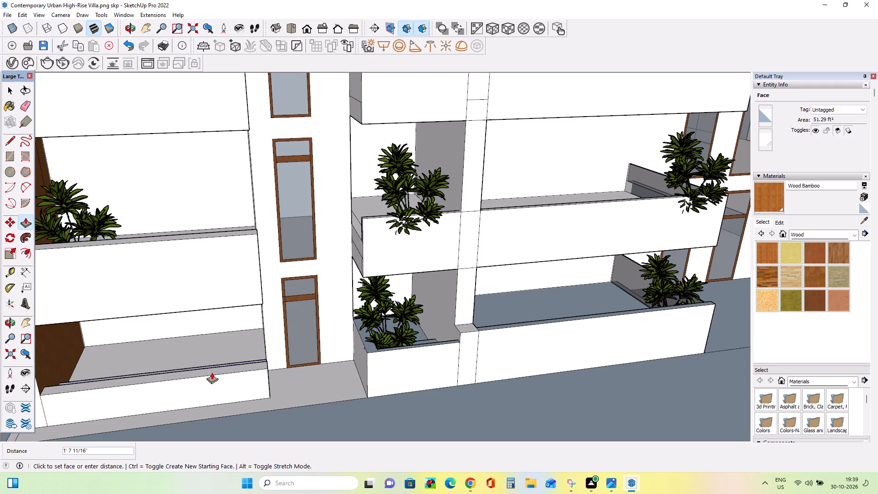
{"action": "left_click_drag", "start_coordinate": [212, 372], "coordinate": [212, 376]}
Copy the potted plant on the neighbouring ground-floor balcony about 23' 9" across to the ground-floor balcony at the building's corner.
{"action": "middle_click_drag", "start_coordinate": [273, 382], "coordinate": [290, 345]}
{"action": "scroll", "coordinate": [290, 345], "scroll_direction": "down", "scroll_amount": 8}
{"action": "middle_click_drag", "start_coordinate": [294, 370], "coordinate": [296, 378]}
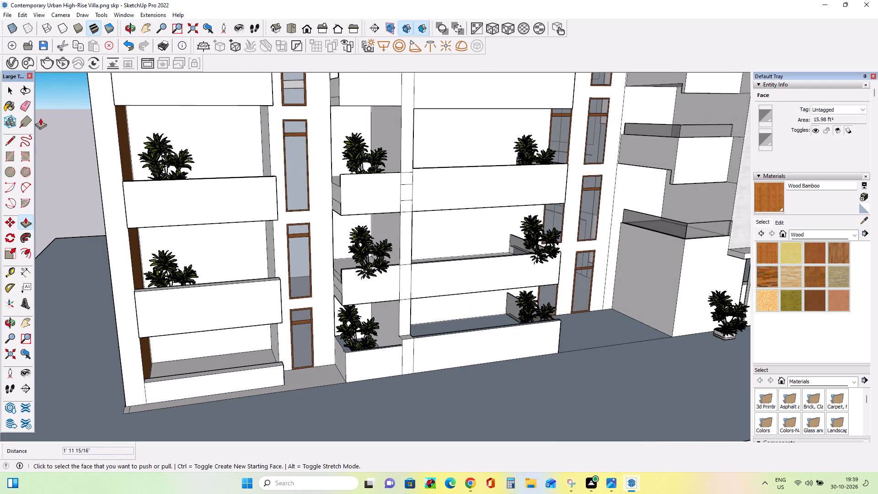
{"action": "left_click", "coordinate": [9, 91]}
{"action": "left_click", "coordinate": [360, 333]}
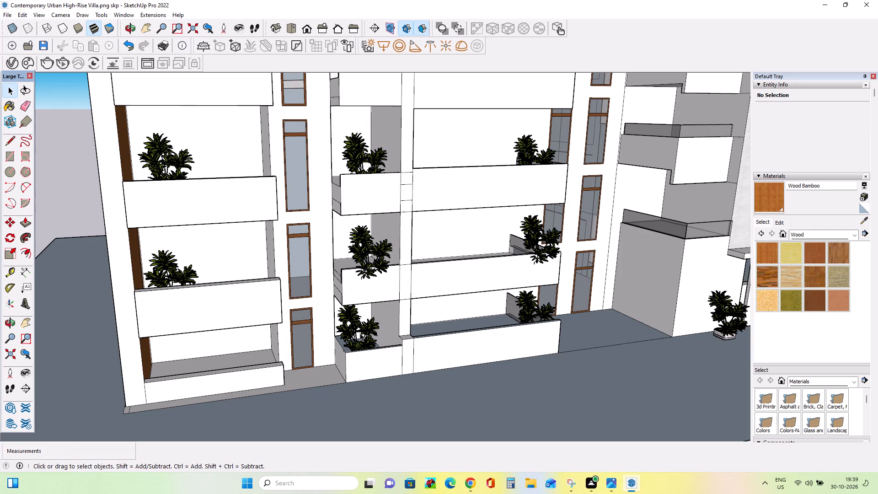
{"action": "left_click", "coordinate": [11, 221]}
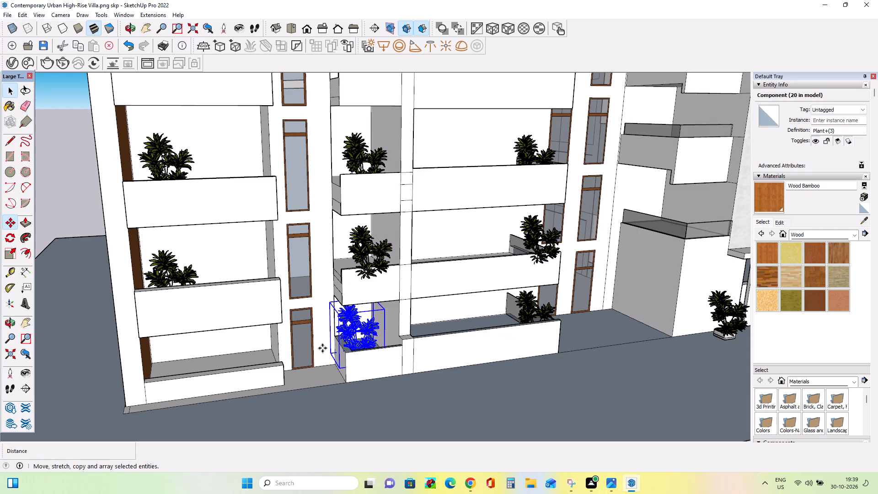
{"action": "left_click", "coordinate": [336, 365]}
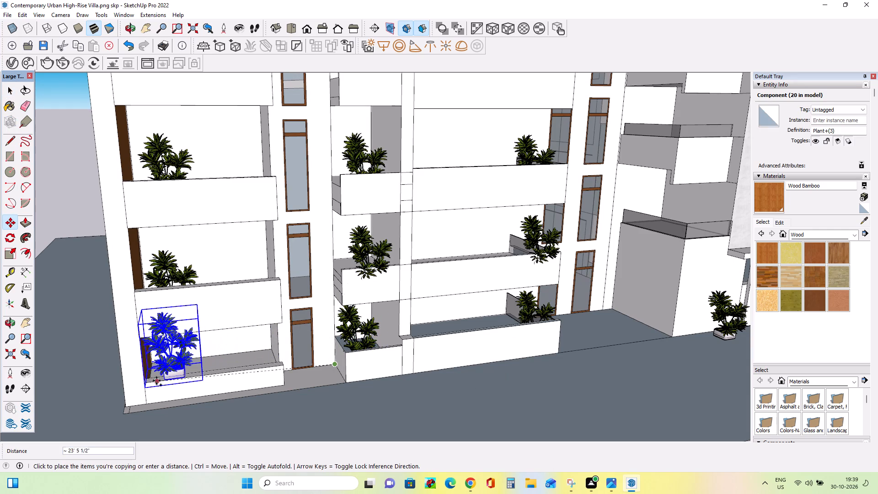
{"action": "left_click", "coordinate": [154, 391]}
Move the copied plant about 7' 4" so it stands behind the corner ground-floor balcony's low parapet.
{"action": "middle_click_drag", "start_coordinate": [188, 417], "coordinate": [188, 408]}
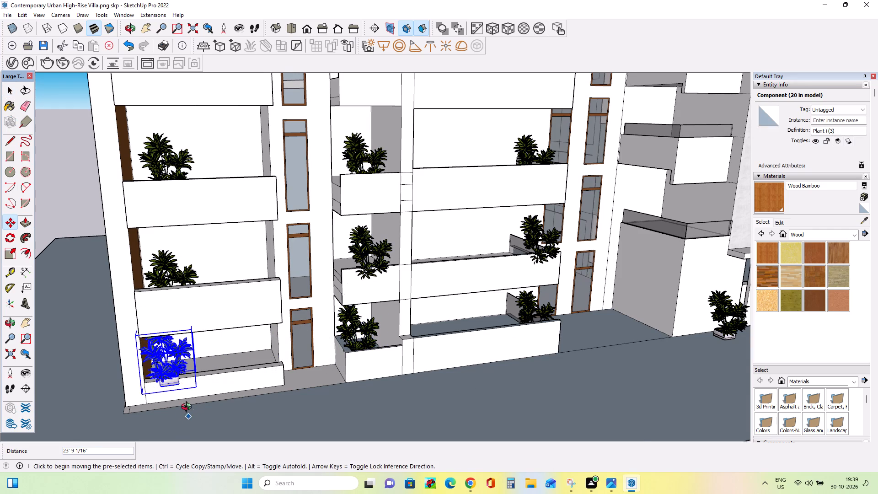
{"action": "middle_click_drag", "start_coordinate": [188, 408], "coordinate": [191, 382]}
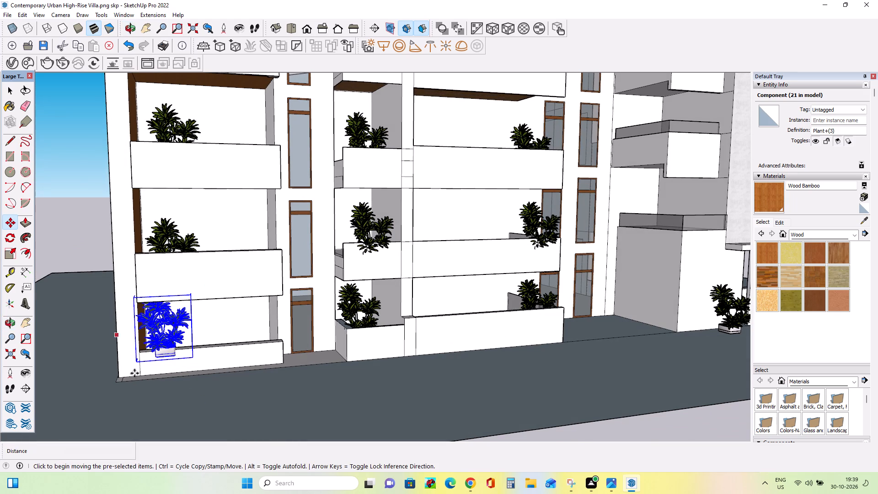
{"action": "left_click_drag", "start_coordinate": [169, 348], "coordinate": [168, 354]}
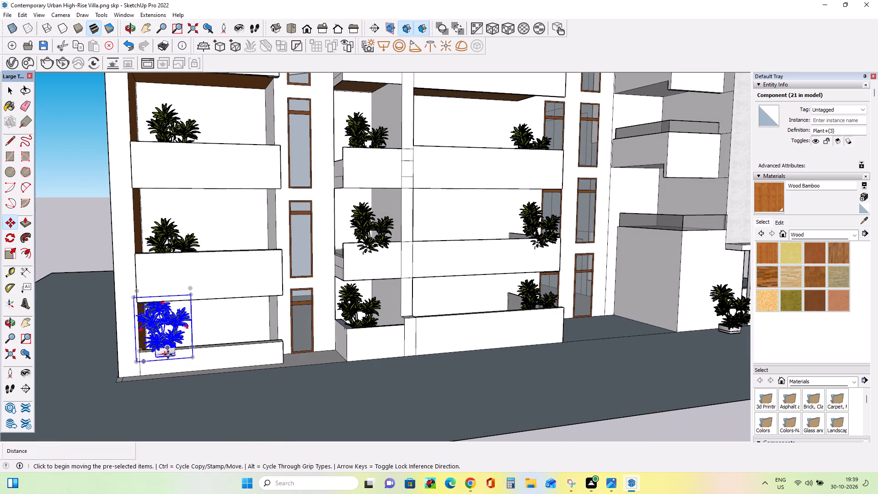
{"action": "left_click_drag", "start_coordinate": [168, 354], "coordinate": [166, 361]}
{"action": "middle_click_drag", "start_coordinate": [224, 375], "coordinate": [116, 406]}
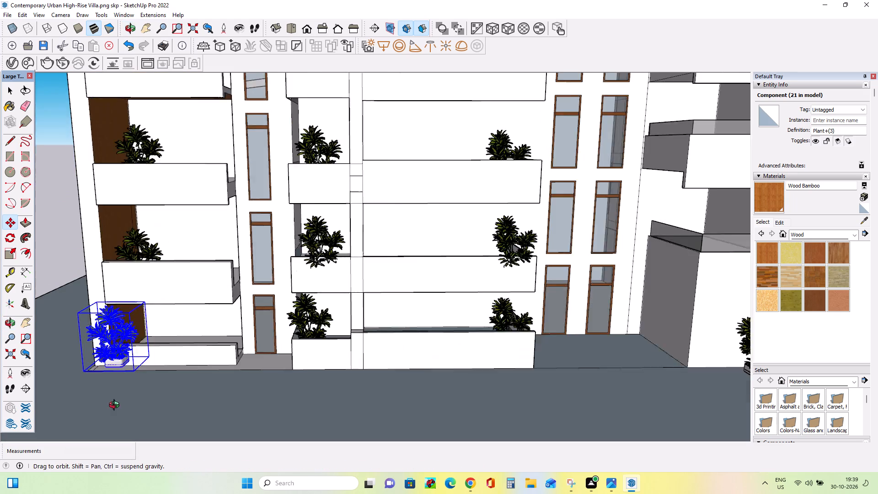
{"action": "middle_click_drag", "start_coordinate": [116, 406], "coordinate": [54, 425]}
{"action": "left_click", "coordinate": [114, 343]}
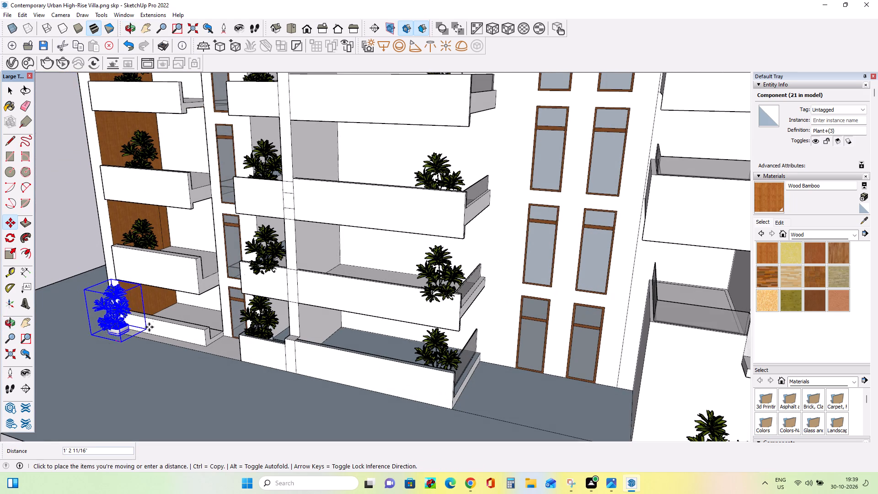
{"action": "left_click", "coordinate": [151, 330]}
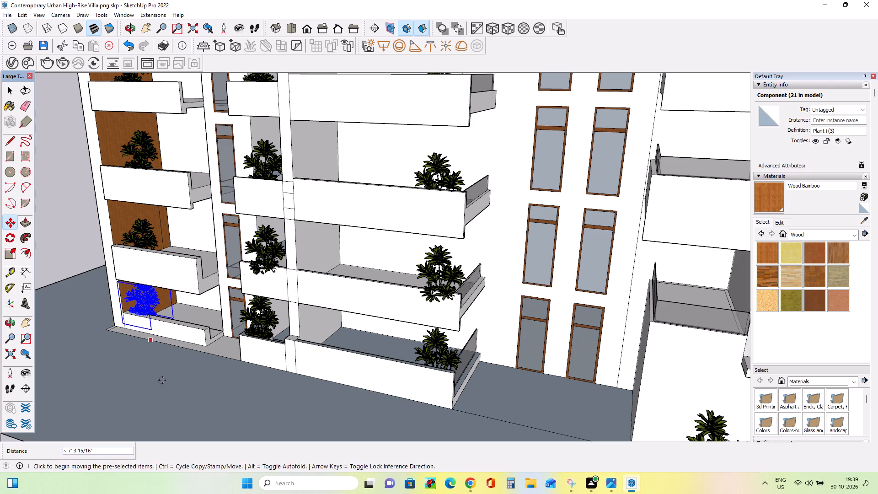
Deselect the plant and examine the whole balcony side, checking plant placement on every floor.
{"action": "middle_click_drag", "start_coordinate": [166, 380], "coordinate": [215, 388]}
{"action": "scroll", "coordinate": [215, 388], "scroll_direction": "down", "scroll_amount": 4}
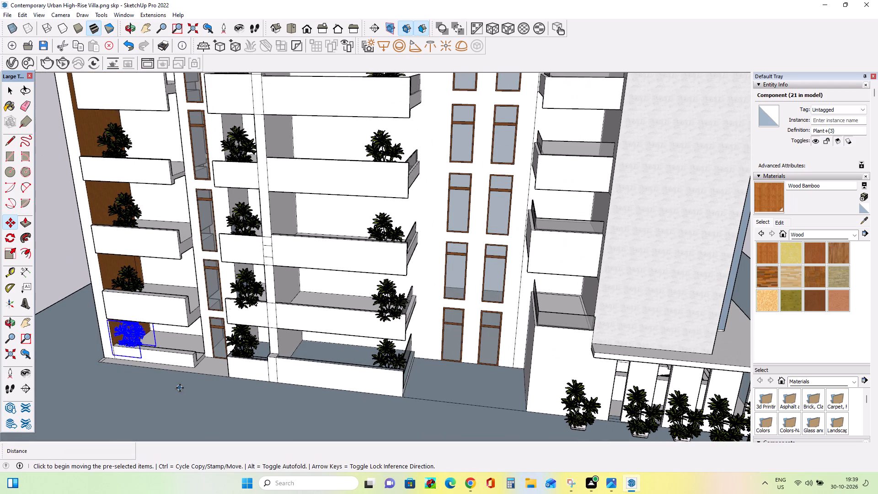
{"action": "middle_click_drag", "start_coordinate": [180, 388], "coordinate": [202, 392]}
{"action": "scroll", "coordinate": [202, 391], "scroll_direction": "down", "scroll_amount": 7}
{"action": "middle_click", "coordinate": [202, 392]}
{"action": "scroll", "coordinate": [202, 392], "scroll_direction": "down", "scroll_amount": 3}
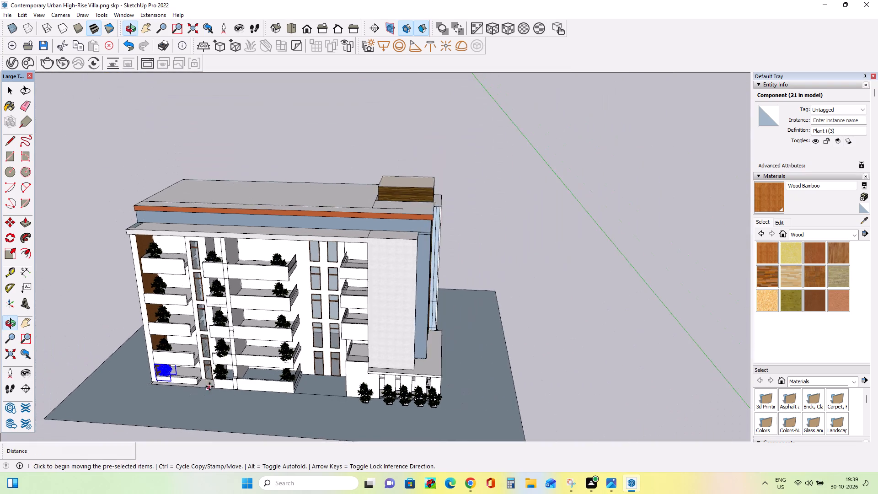
{"action": "middle_click_drag", "start_coordinate": [209, 387], "coordinate": [243, 329]}
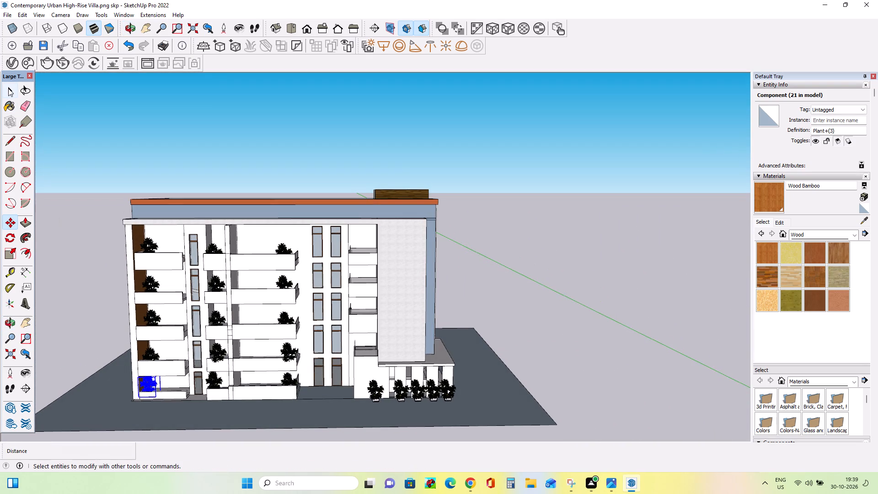
{"action": "left_click", "coordinate": [8, 88]}
{"action": "left_click", "coordinate": [68, 130]}
Copy the front plant of the entrance-side row about 35' 5" into the planter box beside the entrance steps.
{"action": "middle_click_drag", "start_coordinate": [134, 268], "coordinate": [135, 269]}
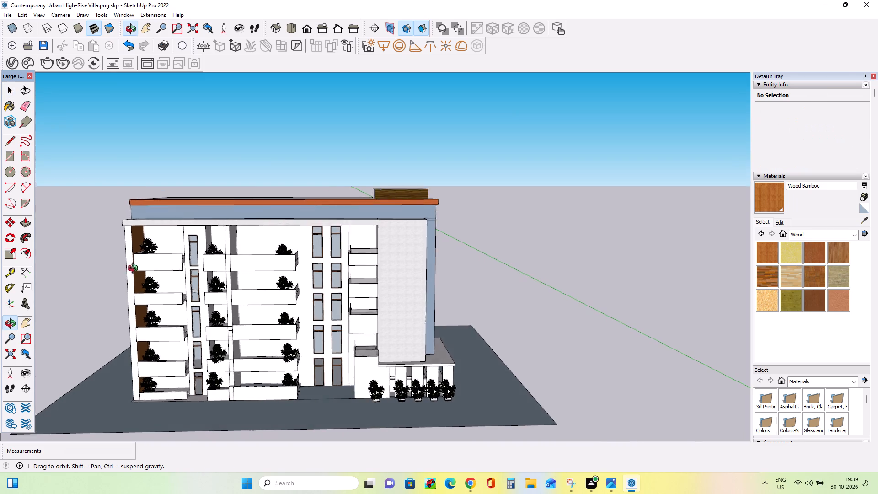
{"action": "middle_click_drag", "start_coordinate": [135, 269], "coordinate": [95, 232]}
{"action": "middle_click_drag", "start_coordinate": [207, 305], "coordinate": [21, 316]}
{"action": "middle_click_drag", "start_coordinate": [284, 376], "coordinate": [242, 371]}
{"action": "scroll", "coordinate": [296, 424], "scroll_direction": "up", "scroll_amount": 3}
{"action": "scroll", "coordinate": [355, 419], "scroll_direction": "up", "scroll_amount": 3}
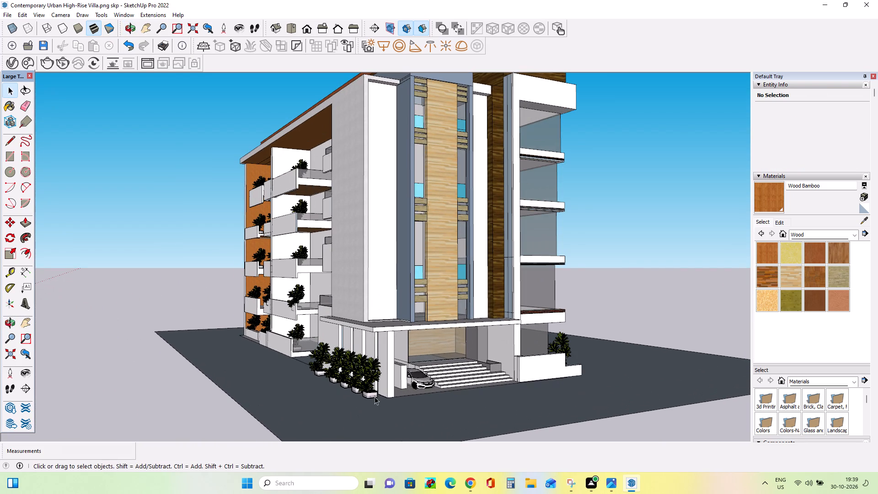
{"action": "left_click", "coordinate": [369, 393]}
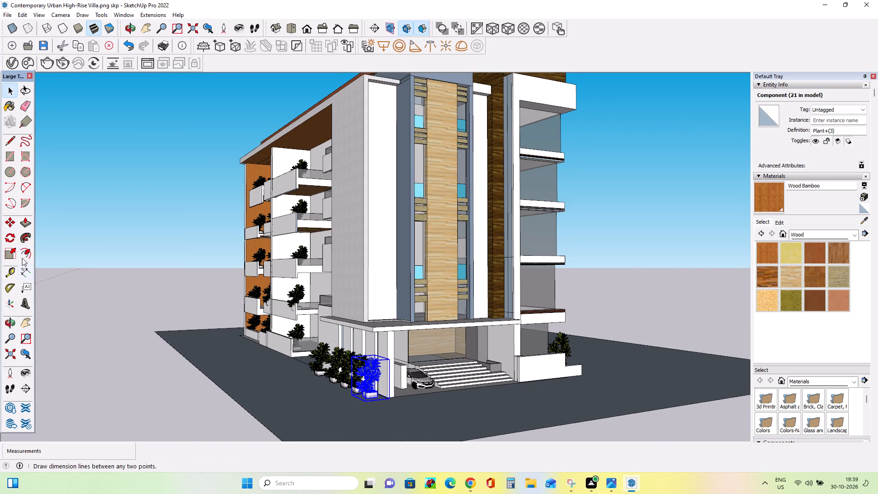
{"action": "left_click", "coordinate": [6, 221]}
{"action": "left_click", "coordinate": [366, 401]}
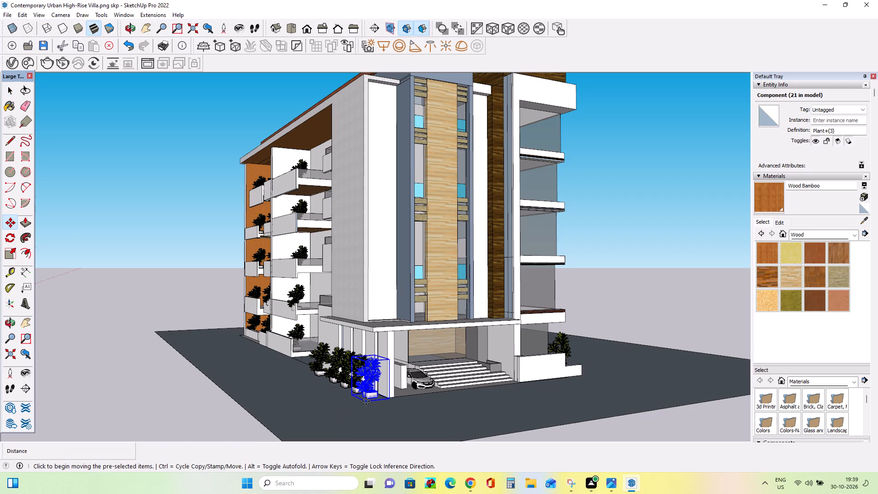
{"action": "left_click", "coordinate": [491, 366]}
Nudge the copied plant about 2 13/16" within the planter box beside the entrance steps and deselect it.
{"action": "scroll", "coordinate": [493, 364], "scroll_direction": "up", "scroll_amount": 11}
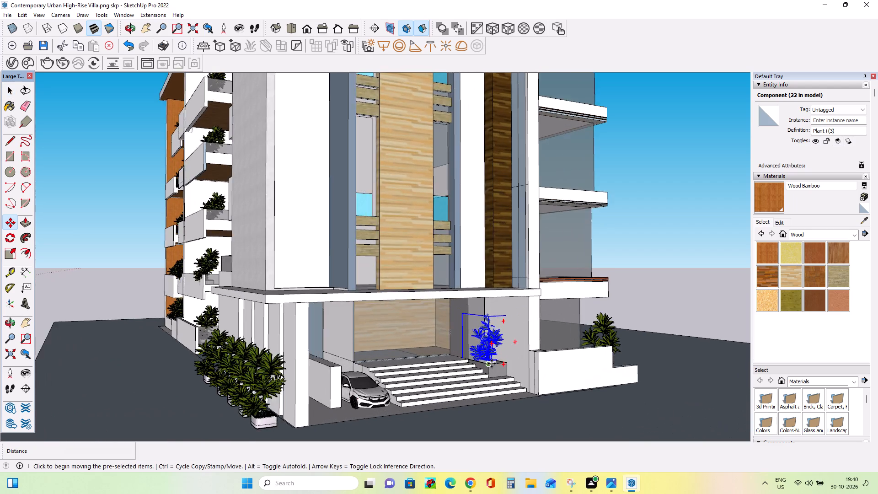
{"action": "scroll", "coordinate": [492, 364], "scroll_direction": "up", "scroll_amount": 12}
{"action": "left_click", "coordinate": [480, 358]}
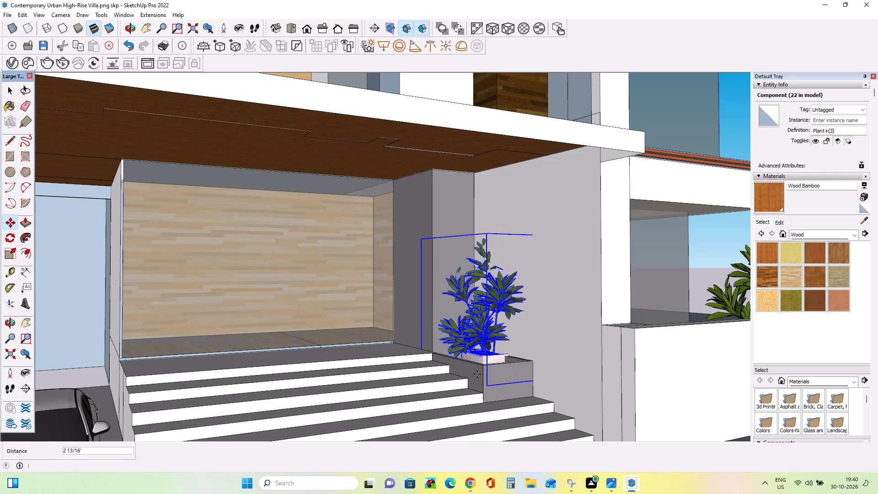
{"action": "scroll", "coordinate": [480, 375], "scroll_direction": "up", "scroll_amount": 2}
{"action": "middle_click_drag", "start_coordinate": [483, 374], "coordinate": [507, 389]}
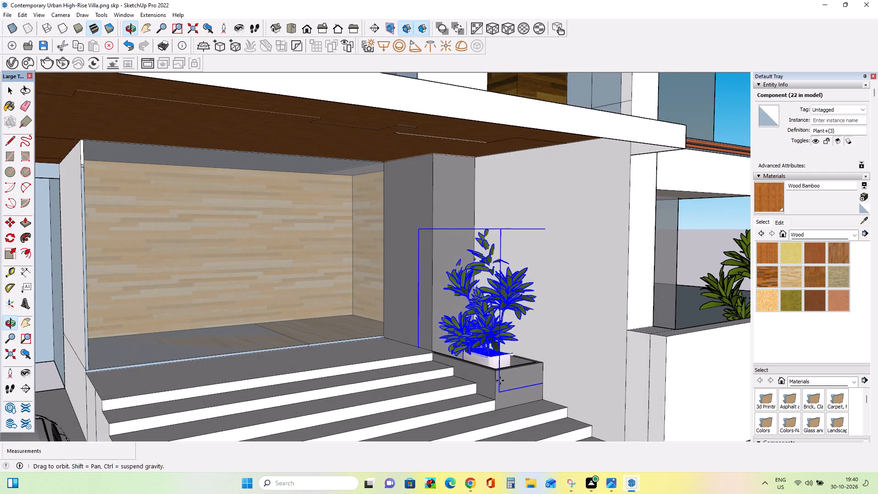
{"action": "scroll", "coordinate": [486, 365], "scroll_direction": "down", "scroll_amount": 11}
{"action": "scroll", "coordinate": [486, 365], "scroll_direction": "down", "scroll_amount": 10}
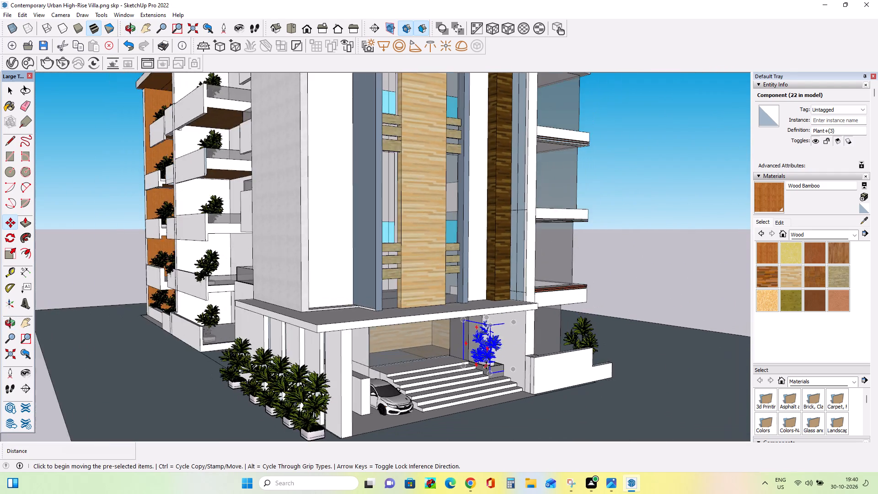
{"action": "scroll", "coordinate": [486, 365], "scroll_direction": "down", "scroll_amount": 10}
{"action": "middle_click_drag", "start_coordinate": [486, 365], "coordinate": [489, 382]}
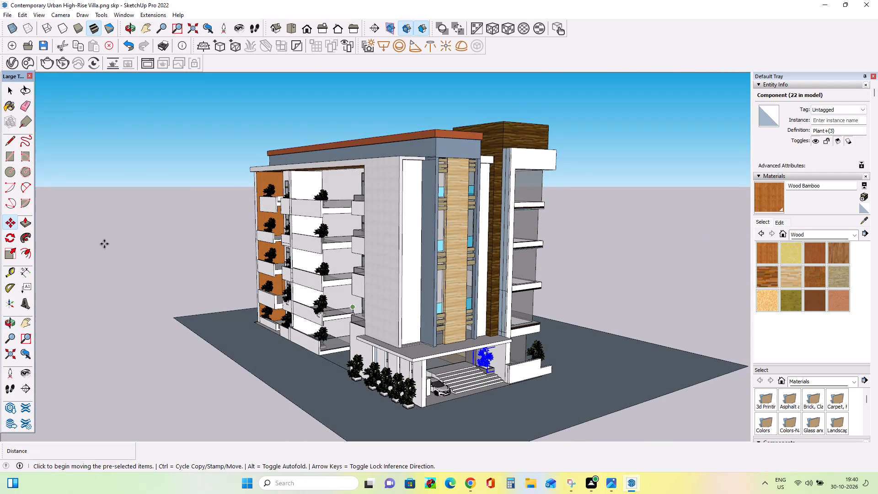
{"action": "left_click", "coordinate": [13, 91]}
{"action": "left_click", "coordinate": [97, 168]}
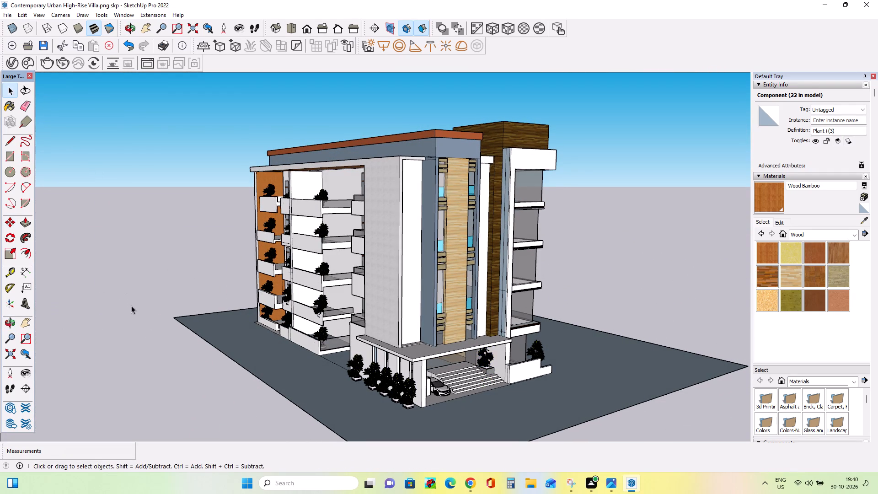
Review the overall building from the entrance corner, checking the facade, balconies and potted plants.
{"action": "middle_click_drag", "start_coordinate": [132, 306], "coordinate": [148, 311]}
{"action": "scroll", "coordinate": [147, 311], "scroll_direction": "down", "scroll_amount": 3}
{"action": "middle_click_drag", "start_coordinate": [146, 312], "coordinate": [157, 308]}
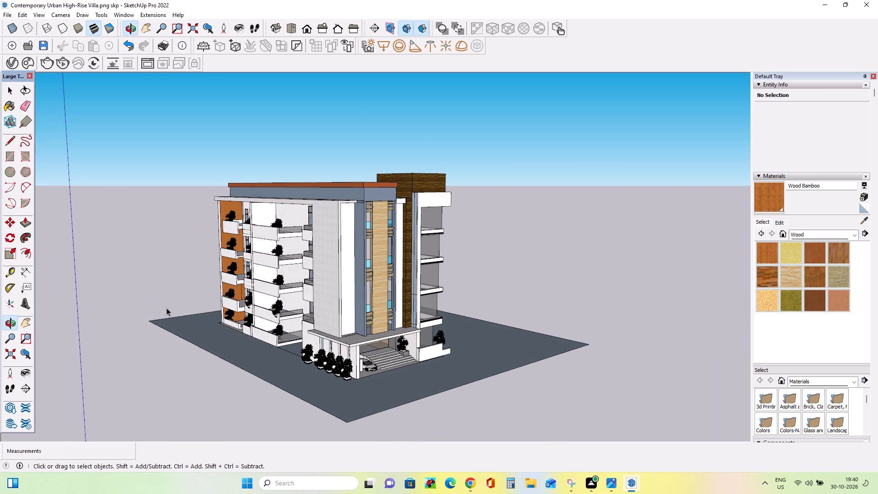
{"action": "scroll", "coordinate": [166, 308], "scroll_direction": "up", "scroll_amount": 2}
{"action": "middle_click_drag", "start_coordinate": [169, 308], "coordinate": [207, 317]}
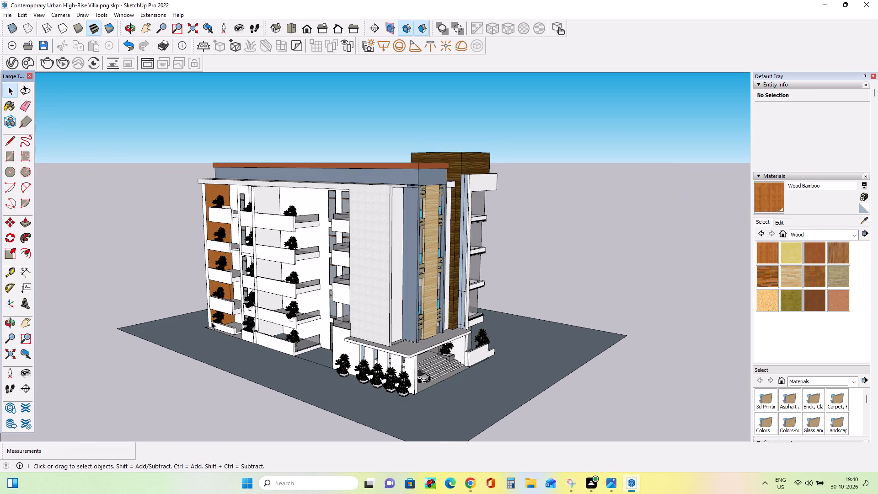
{"action": "middle_click_drag", "start_coordinate": [295, 354], "coordinate": [287, 340]}
{"action": "scroll", "coordinate": [287, 339], "scroll_direction": "up", "scroll_amount": 1}
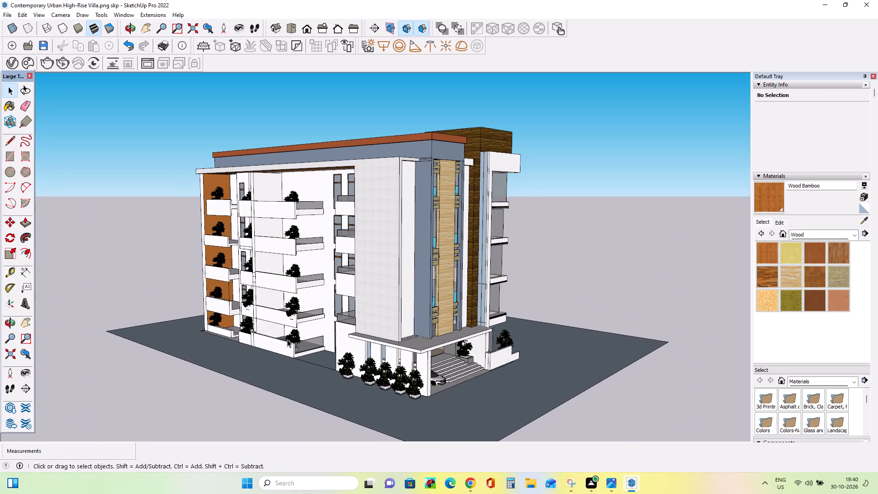
{"action": "scroll", "coordinate": [287, 339], "scroll_direction": "up", "scroll_amount": 2}
{"action": "scroll", "coordinate": [340, 393], "scroll_direction": "down", "scroll_amount": 1}
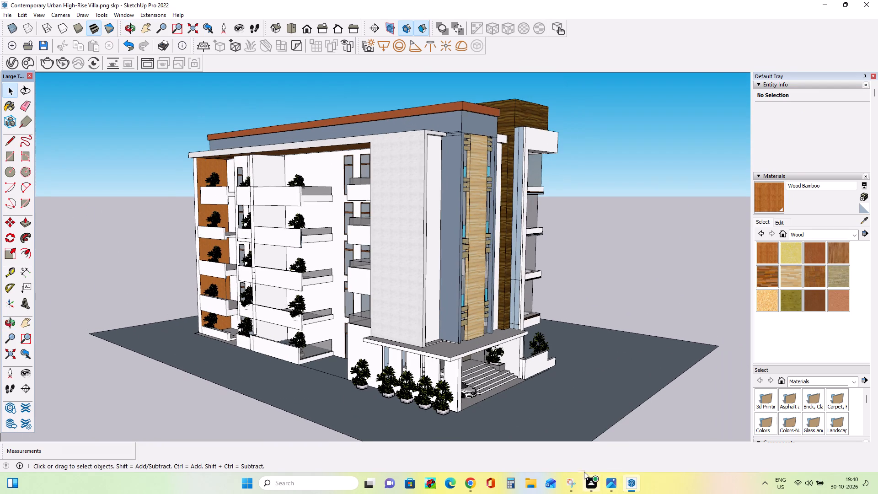
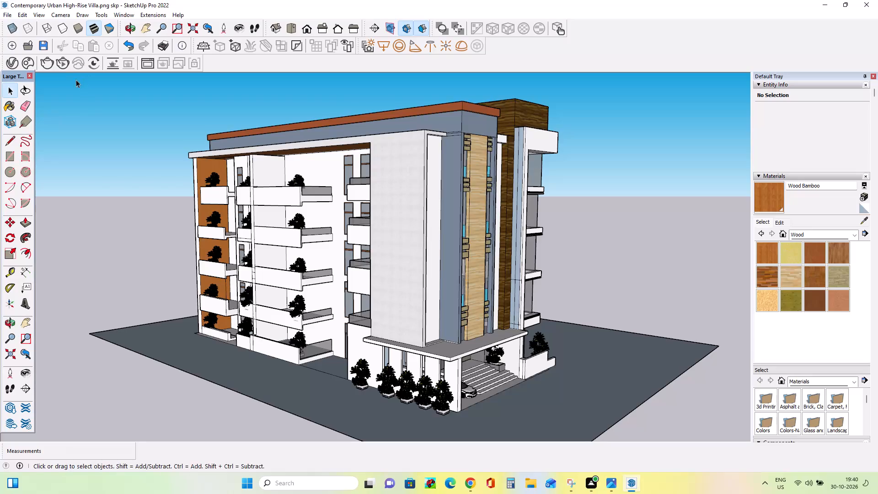
Render the building's entrance-corner view with V-Ray, examine the finished image enlarged, and return to the model.
{"action": "left_click", "coordinate": [13, 62]}
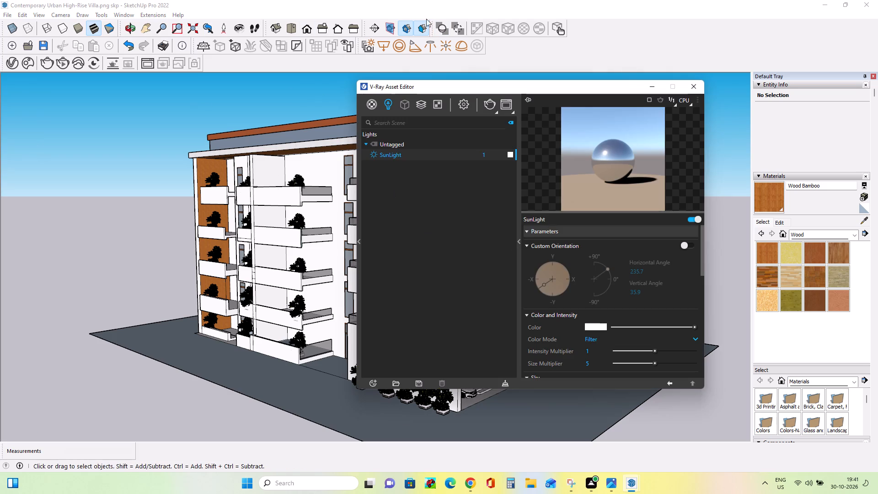
{"action": "left_click", "coordinate": [694, 91]}
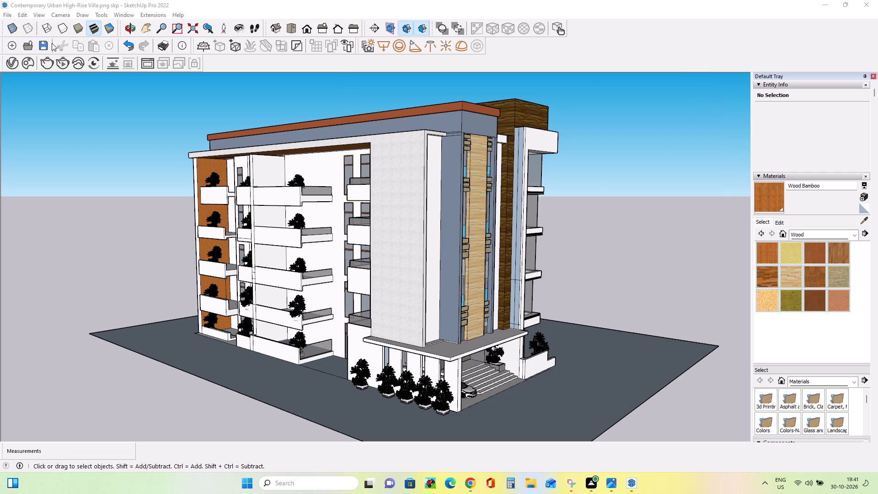
{"action": "left_click", "coordinate": [46, 64]}
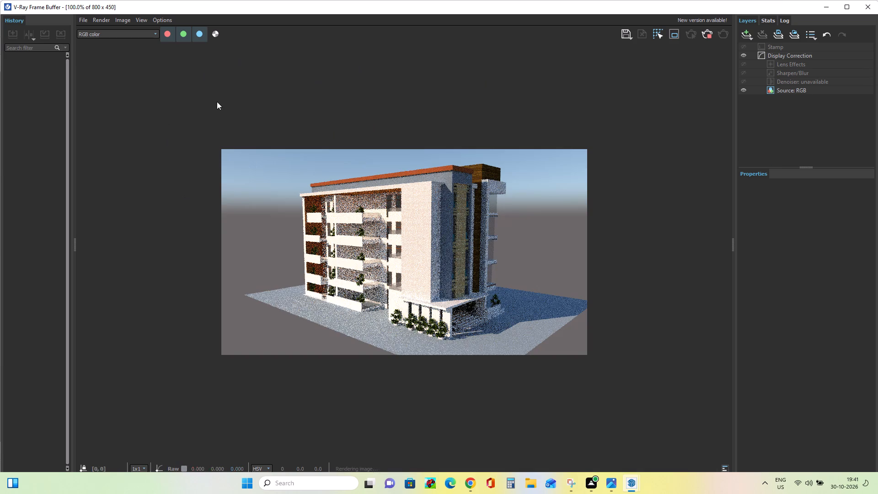
{"action": "scroll", "coordinate": [562, 183], "scroll_direction": "up", "scroll_amount": 1}
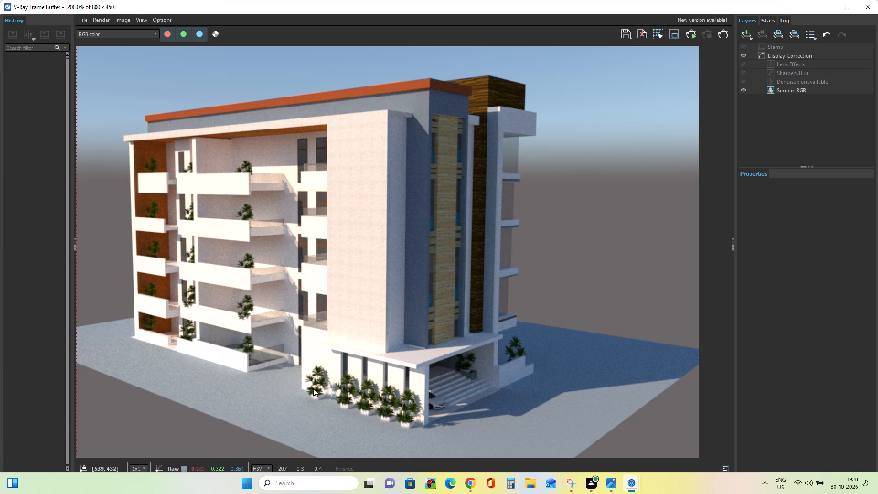
{"action": "left_click", "coordinate": [824, 7]}
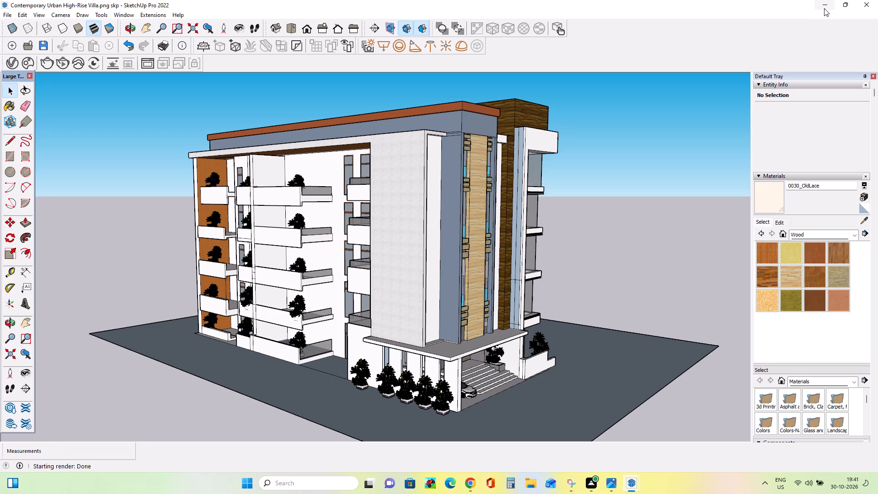
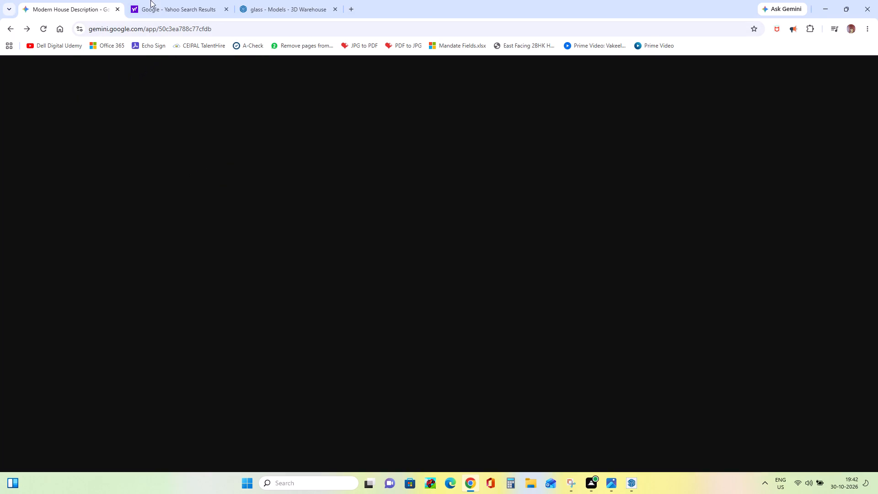
Switch to the 3D Warehouse page in Chrome and search the models for "grill".
{"action": "left_click", "coordinate": [272, 6]}
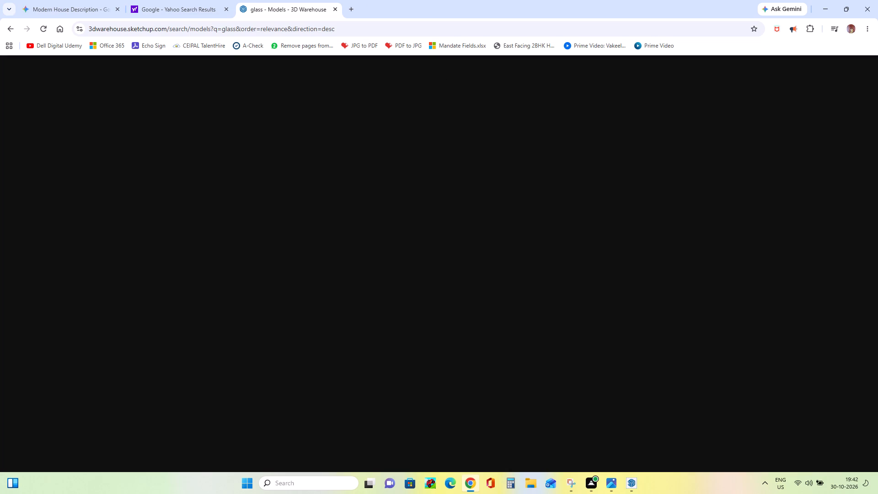
{"action": "left_click", "coordinate": [185, 3]}
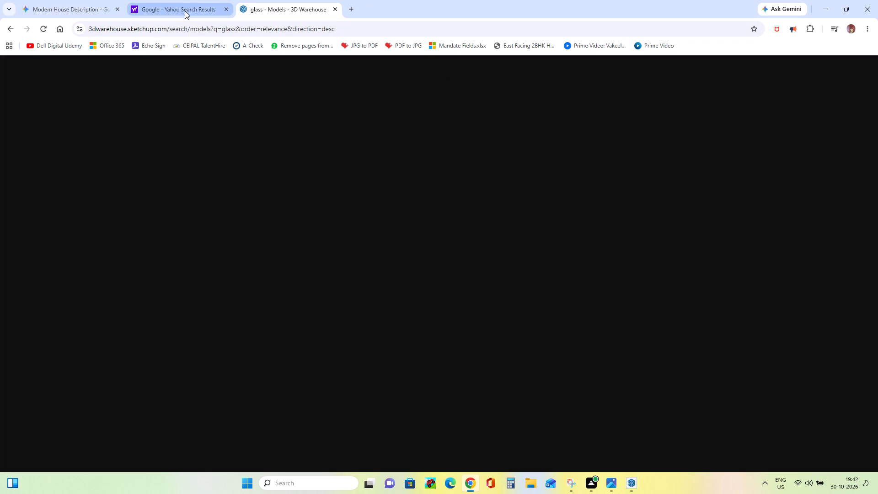
{"action": "left_click", "coordinate": [185, 11]}
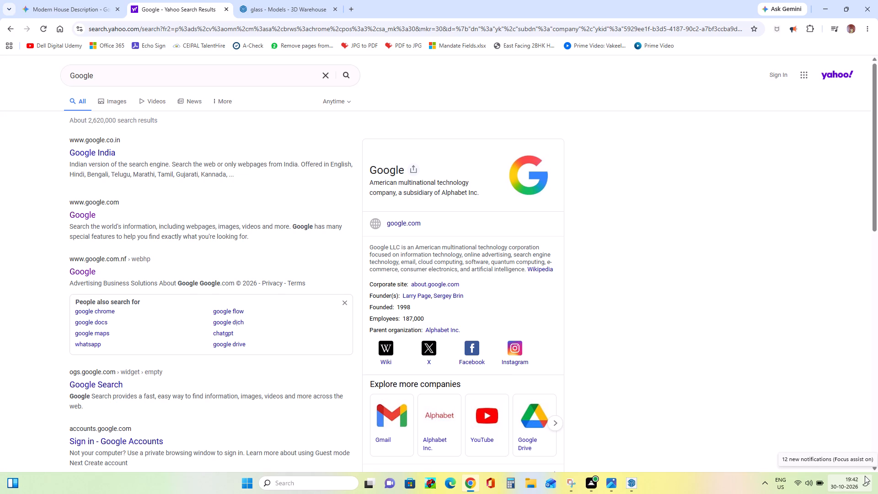
{"action": "left_click", "coordinate": [265, 5]}
{"action": "left_click", "coordinate": [326, 68]}
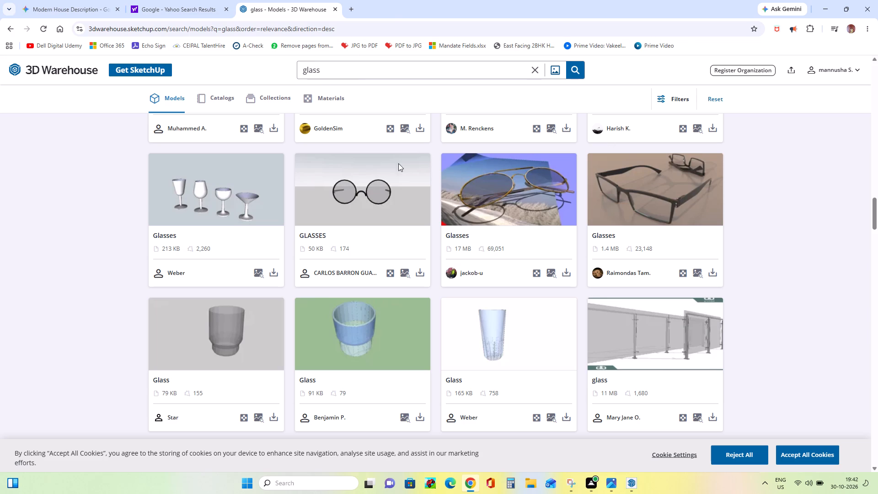
{"action": "left_click", "coordinate": [325, 73]}
{"action": "key", "text": "BackSpace"}
{"action": "key", "text": "BackSpace"}
{"action": "key", "text": "BackSpace"}
{"action": "key", "text": "BackSpace"}
{"action": "key", "text": "BackSpace"}
{"action": "key", "text": "BackSpace"}
{"action": "type", "text": "grill"}
{"action": "key", "text": "Return"}
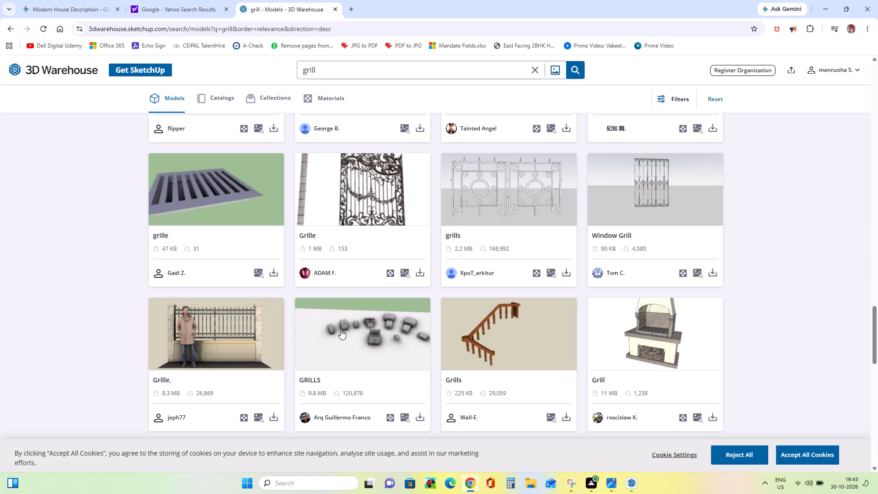
Browse the grill results, examine the page of the white-framed rectangular grill model, and return to the results.
{"action": "scroll", "coordinate": [516, 331], "scroll_direction": "down", "scroll_amount": 3}
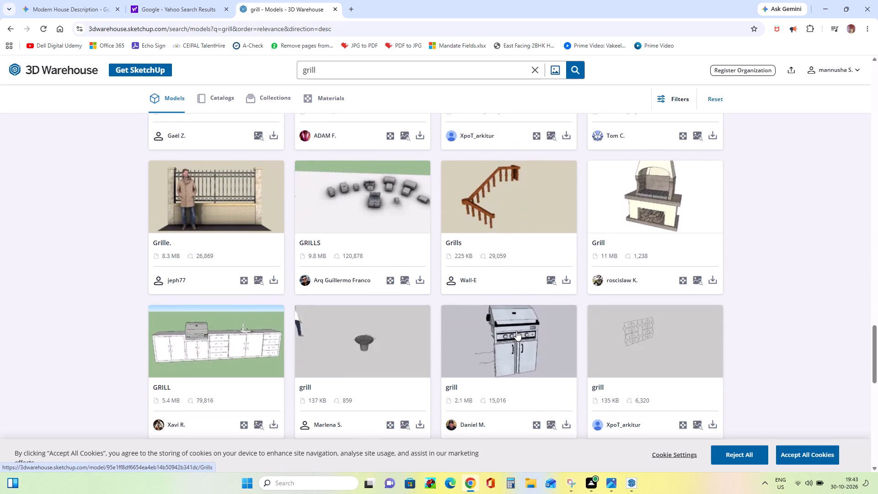
{"action": "scroll", "coordinate": [516, 331], "scroll_direction": "up", "scroll_amount": 16}
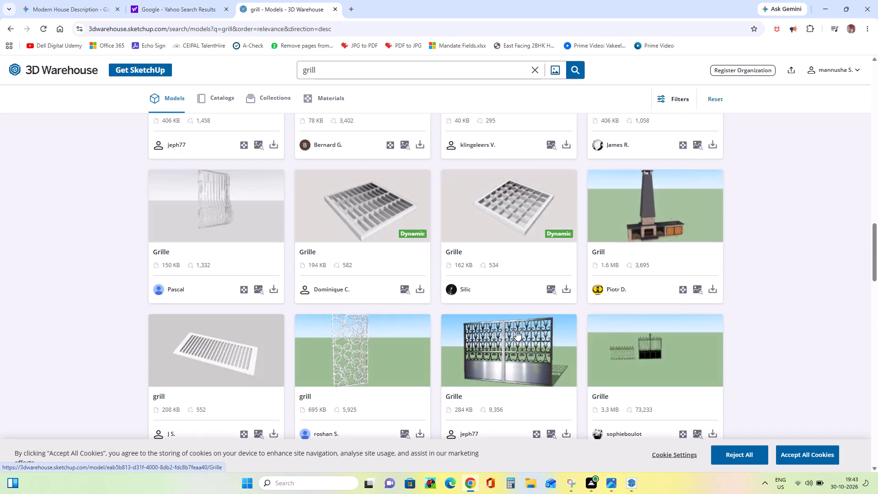
{"action": "scroll", "coordinate": [516, 331], "scroll_direction": "up", "scroll_amount": 4}
{"action": "scroll", "coordinate": [516, 331], "scroll_direction": "up", "scroll_amount": 20}
{"action": "scroll", "coordinate": [516, 331], "scroll_direction": "up", "scroll_amount": 5}
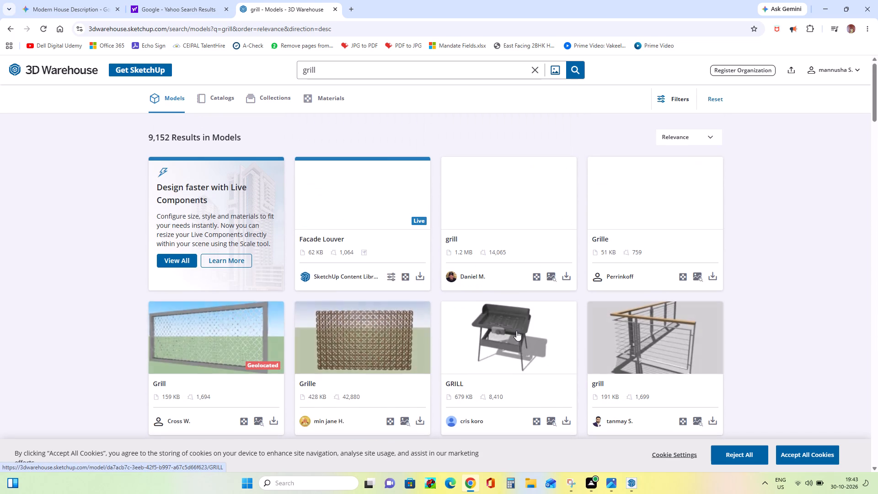
{"action": "scroll", "coordinate": [516, 331], "scroll_direction": "up", "scroll_amount": 7}
{"action": "scroll", "coordinate": [444, 380], "scroll_direction": "down", "scroll_amount": 5}
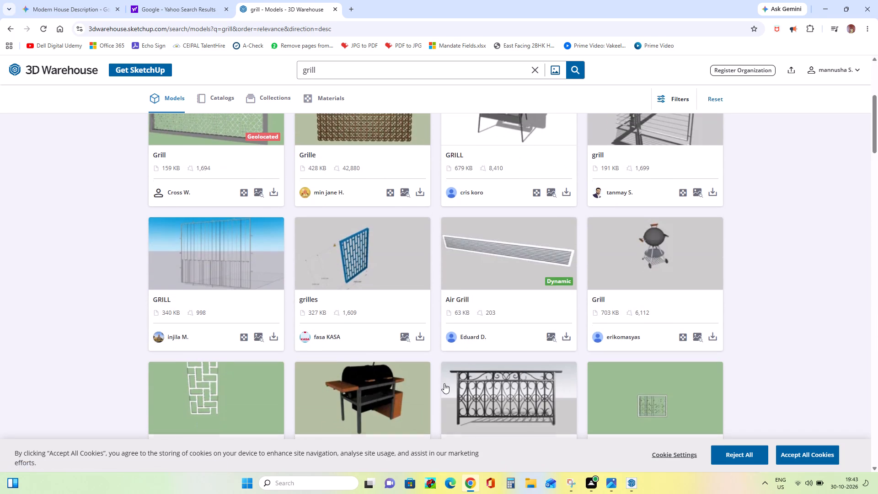
{"action": "scroll", "coordinate": [444, 383], "scroll_direction": "down", "scroll_amount": 2}
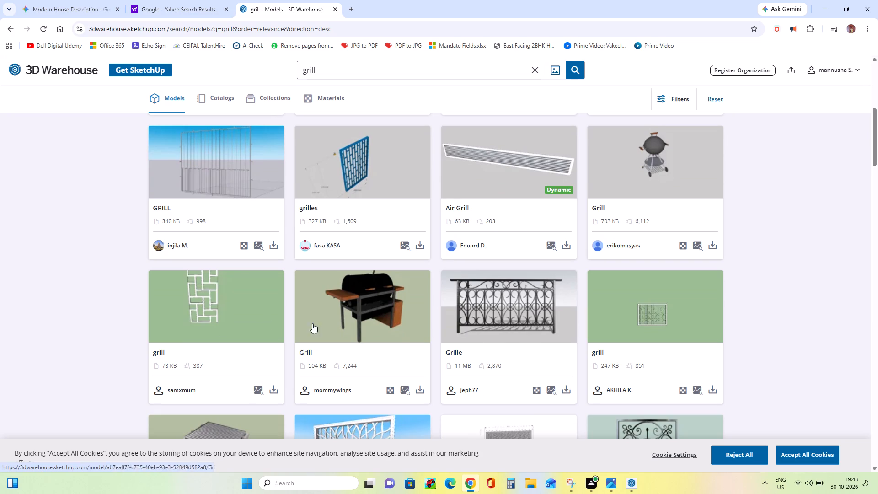
{"action": "scroll", "coordinate": [209, 309], "scroll_direction": "up", "scroll_amount": 1}
{"action": "scroll", "coordinate": [557, 289], "scroll_direction": "down", "scroll_amount": 2}
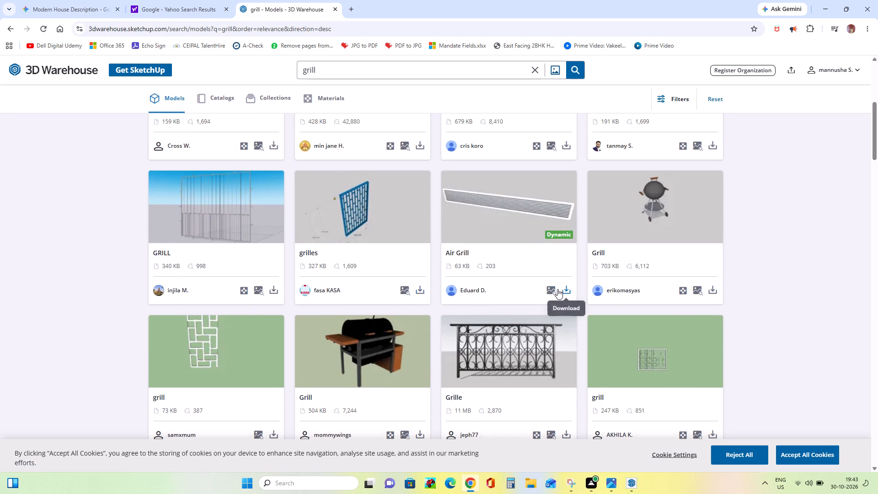
{"action": "left_click", "coordinate": [669, 275]}
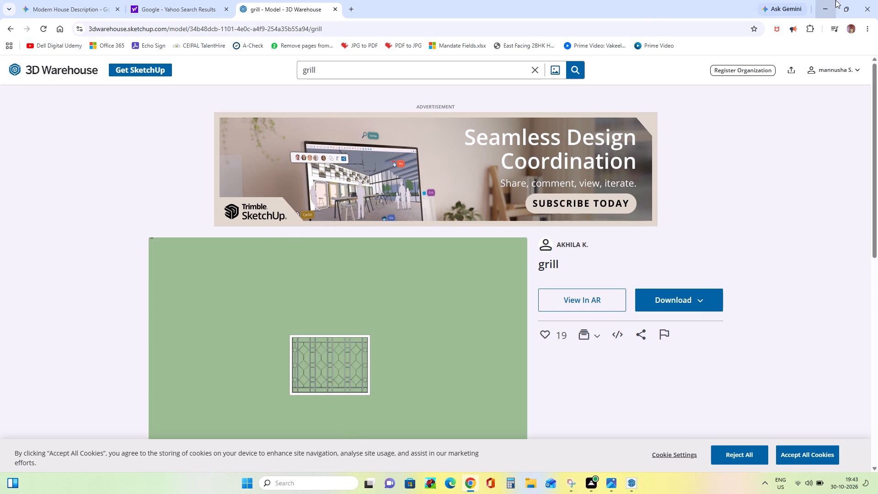
{"action": "left_click", "coordinate": [7, 31]}
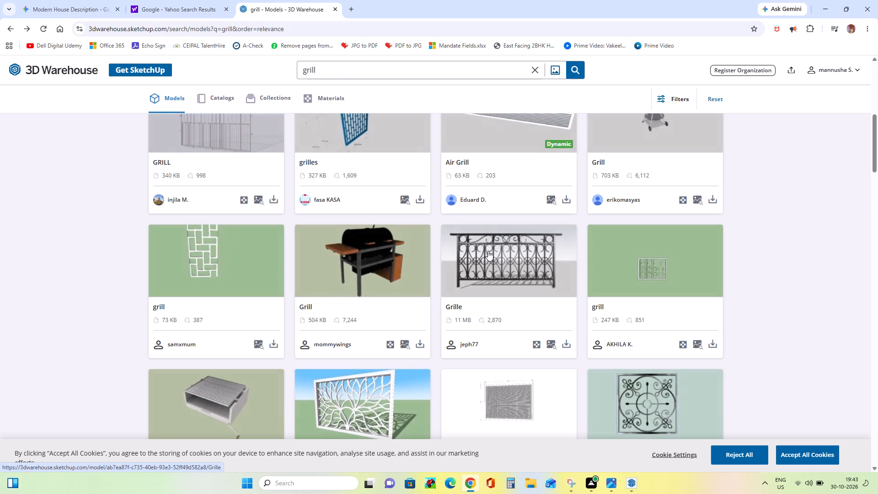
Look through the rest of the grill results for a suitable panel design and load more models.
{"action": "scroll", "coordinate": [488, 251], "scroll_direction": "down", "scroll_amount": 3}
{"action": "scroll", "coordinate": [465, 327], "scroll_direction": "down", "scroll_amount": 1}
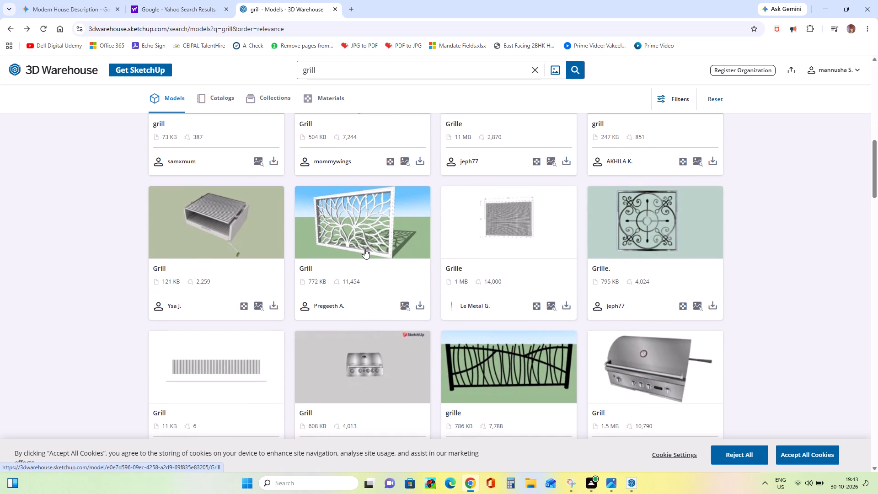
{"action": "scroll", "coordinate": [364, 249], "scroll_direction": "down", "scroll_amount": 6}
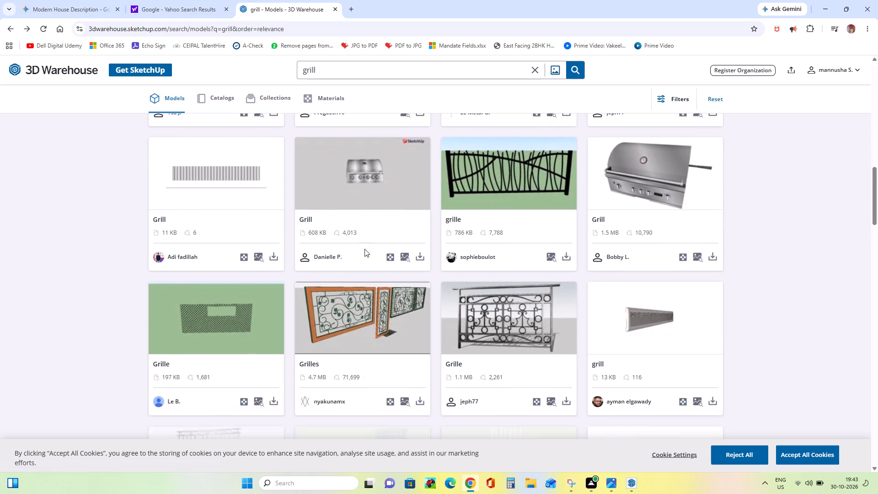
{"action": "scroll", "coordinate": [364, 249], "scroll_direction": "down", "scroll_amount": 5}
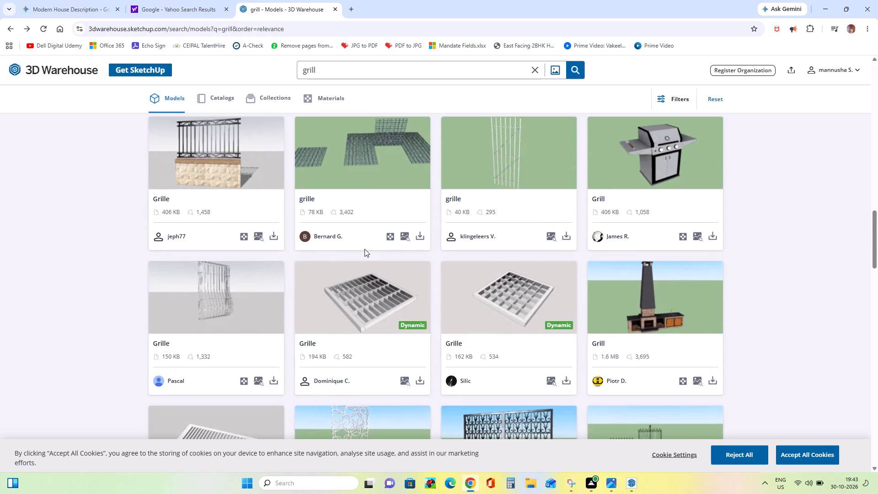
{"action": "scroll", "coordinate": [364, 249], "scroll_direction": "down", "scroll_amount": 3}
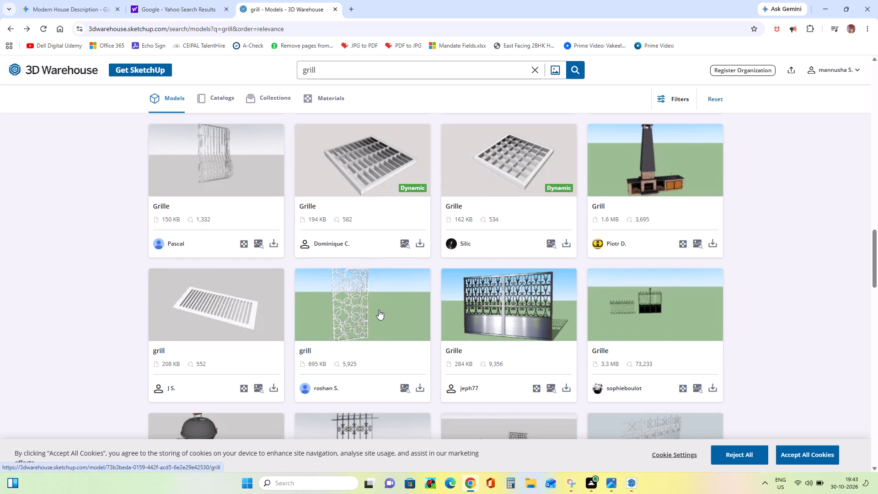
{"action": "scroll", "coordinate": [379, 303], "scroll_direction": "down", "scroll_amount": 2}
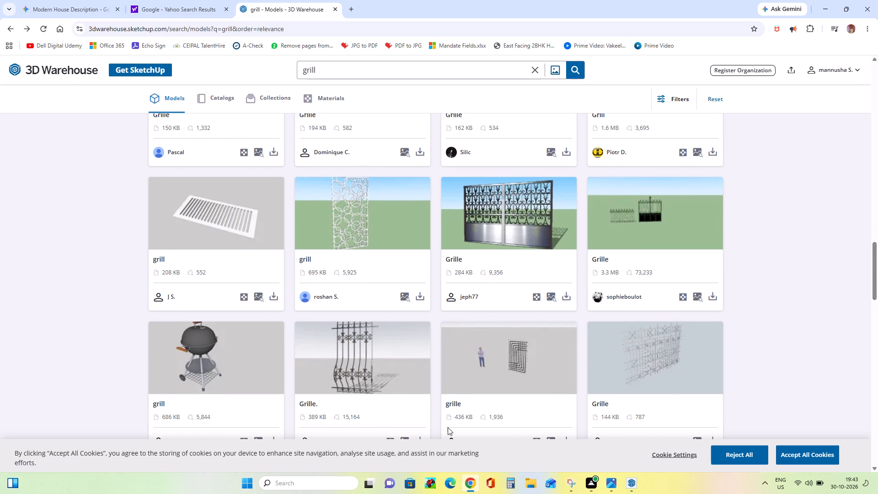
{"action": "scroll", "coordinate": [441, 389], "scroll_direction": "down", "scroll_amount": 5}
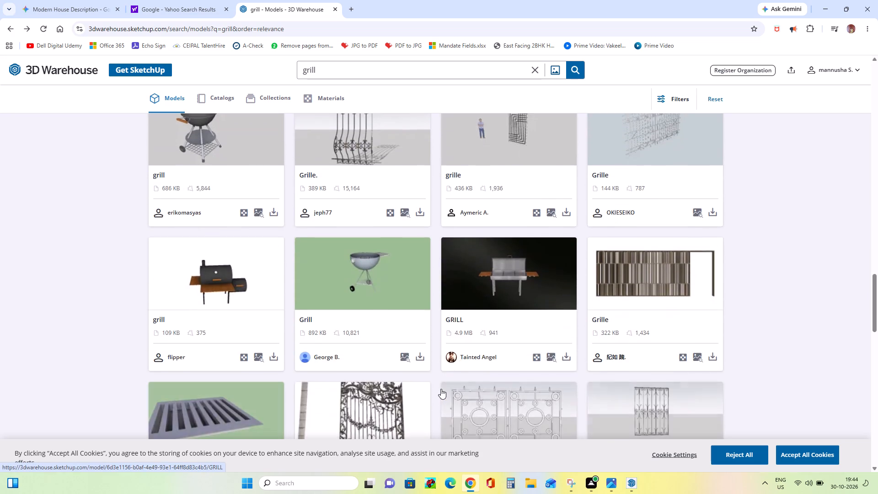
{"action": "scroll", "coordinate": [441, 389], "scroll_direction": "down", "scroll_amount": 12}
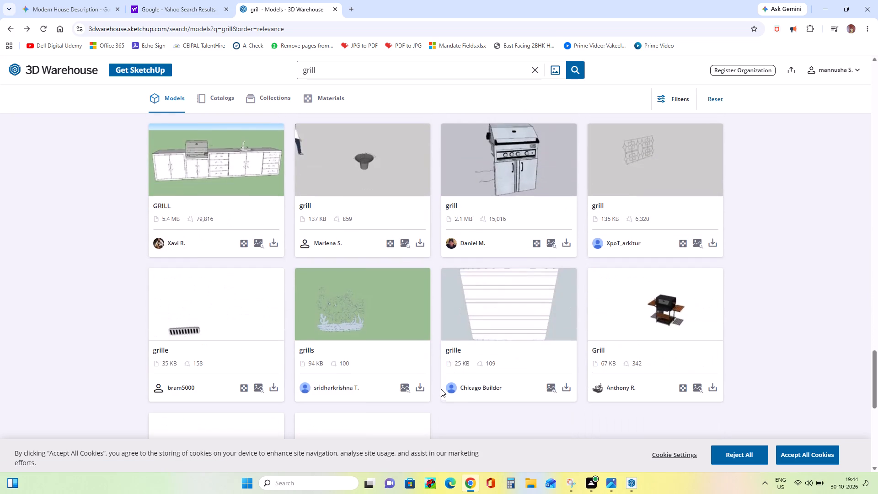
{"action": "scroll", "coordinate": [441, 389], "scroll_direction": "down", "scroll_amount": 5}
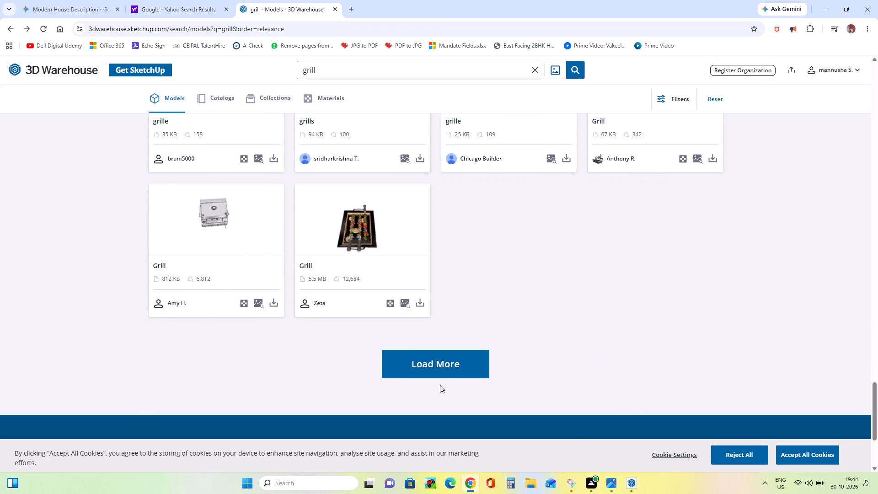
{"action": "left_click", "coordinate": [440, 364]}
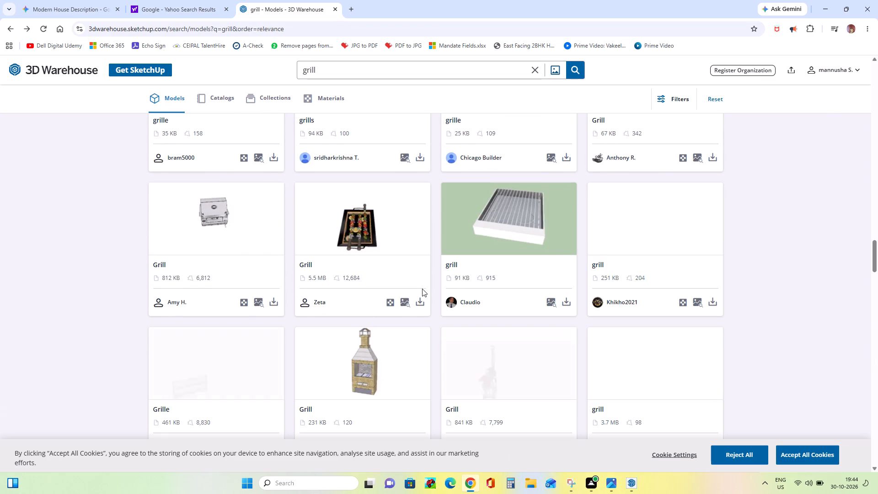
Find the "grills" model with the dark, irregular geometric panel among the additional results and download it as a SketchUp file.
{"action": "scroll", "coordinate": [422, 289], "scroll_direction": "down", "scroll_amount": 6}
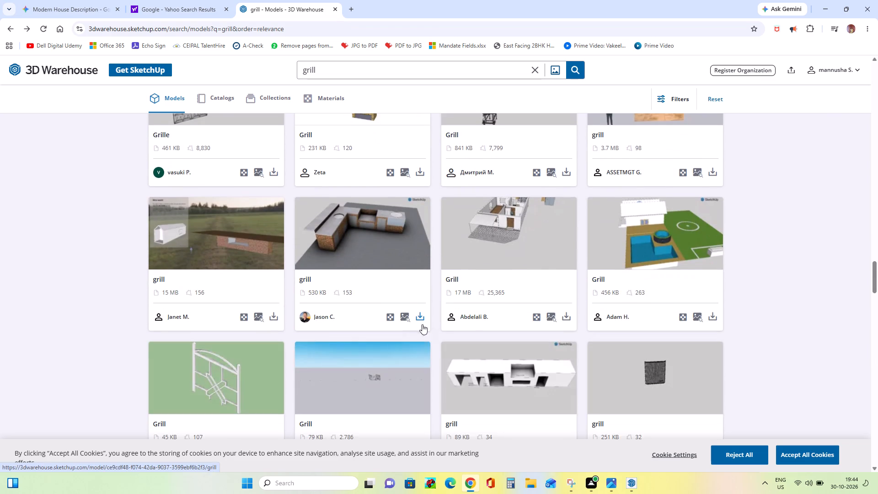
{"action": "scroll", "coordinate": [422, 324], "scroll_direction": "down", "scroll_amount": 6}
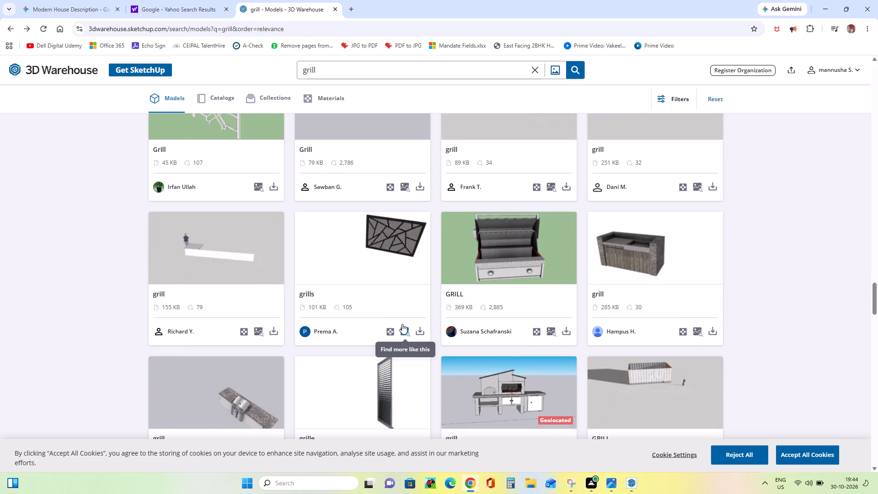
{"action": "scroll", "coordinate": [402, 324], "scroll_direction": "down", "scroll_amount": 1}
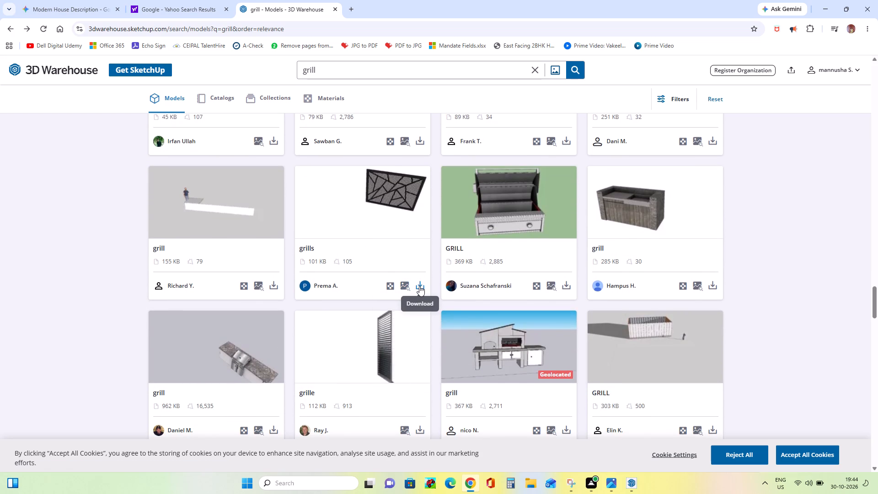
{"action": "left_click", "coordinate": [419, 286]}
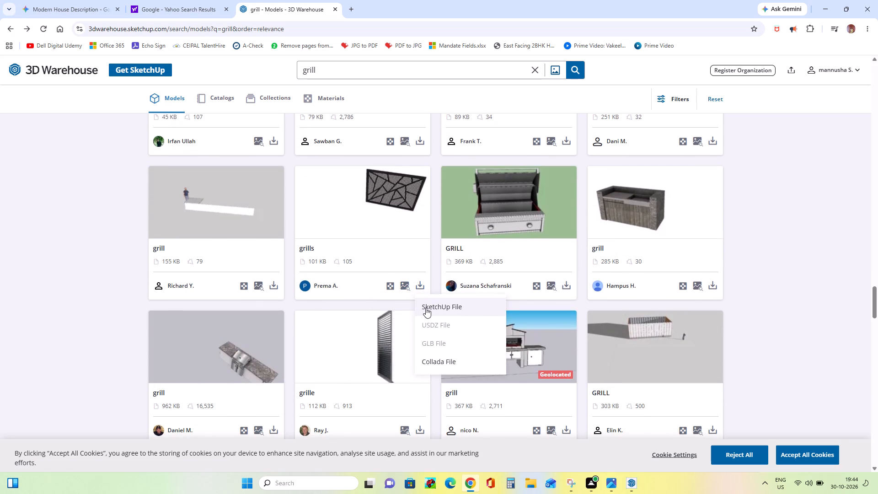
{"action": "left_click", "coordinate": [426, 308]}
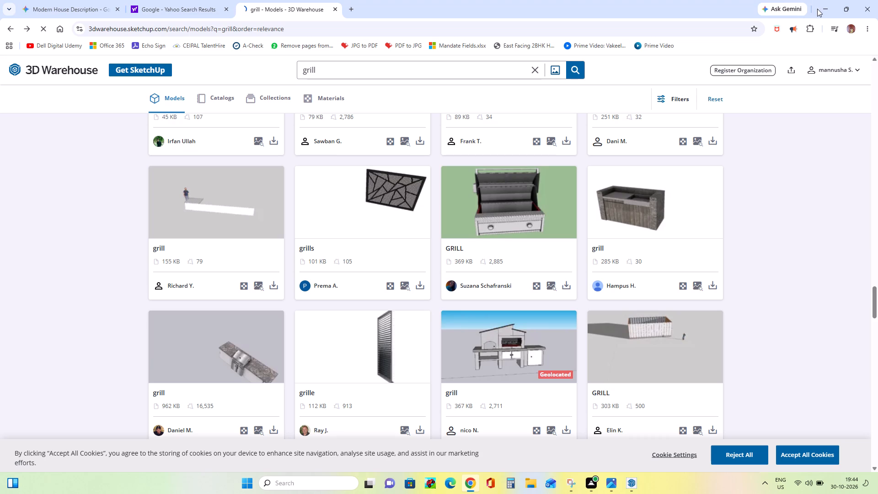
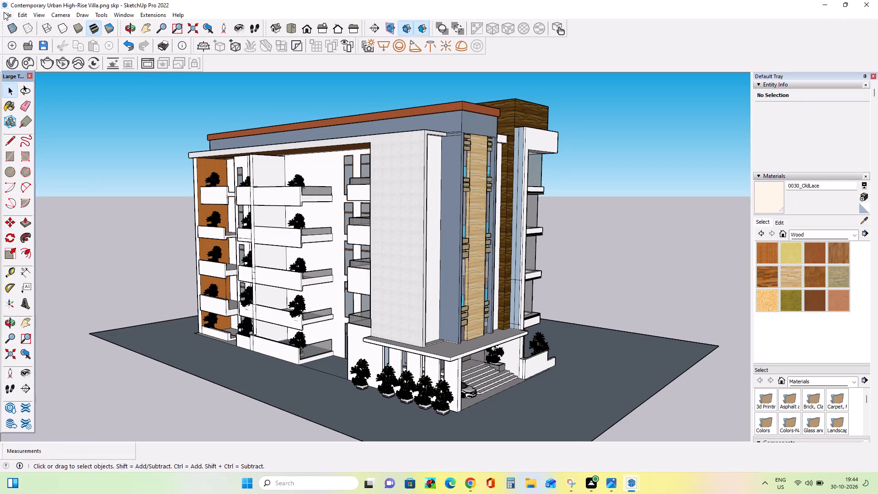
Import the downloaded Component_35 grill panel from Downloads into the SketchUp model and place it on the ground beside the entrance side.
{"action": "left_click", "coordinate": [5, 12]}
{"action": "left_click", "coordinate": [60, 175]}
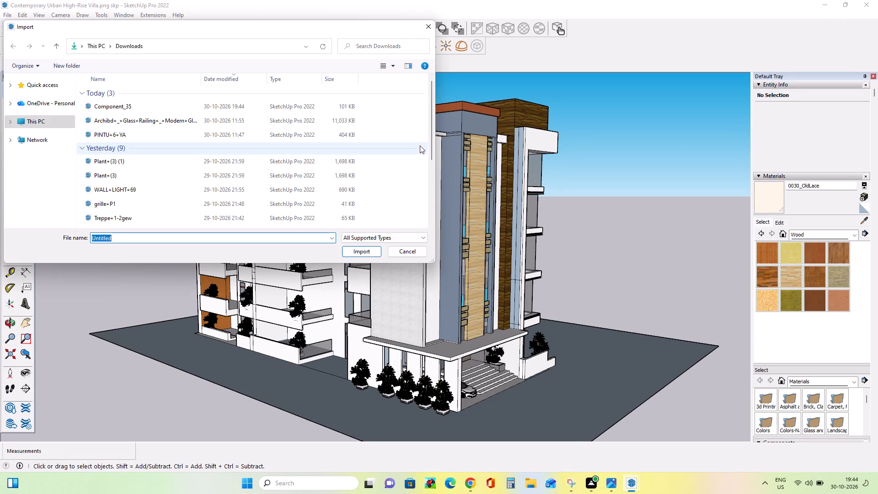
{"action": "left_click", "coordinate": [127, 108]}
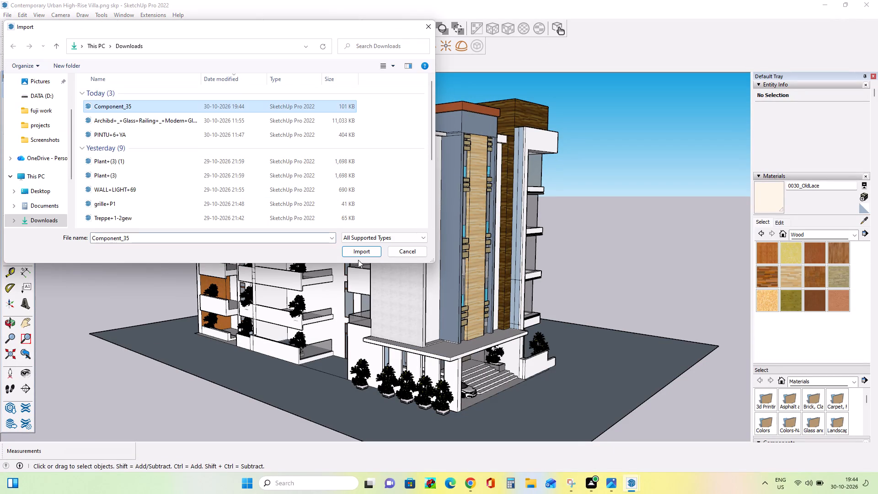
{"action": "left_click", "coordinate": [359, 255]}
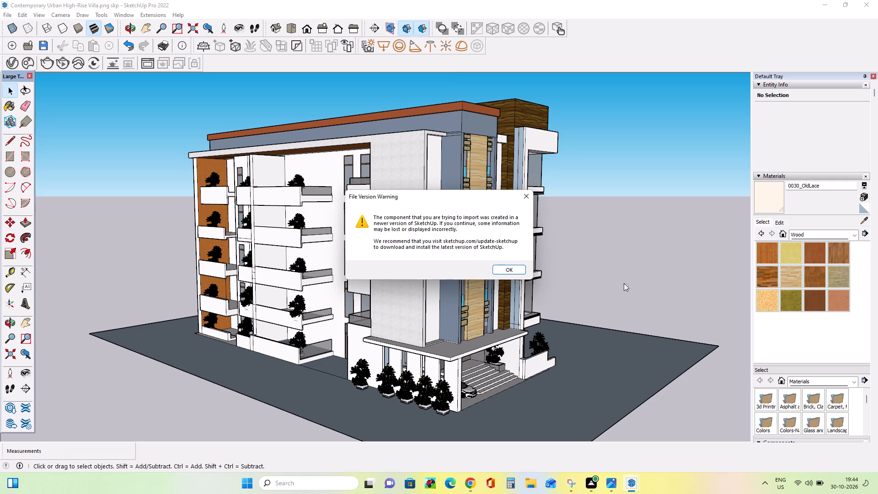
{"action": "left_click", "coordinate": [511, 271]}
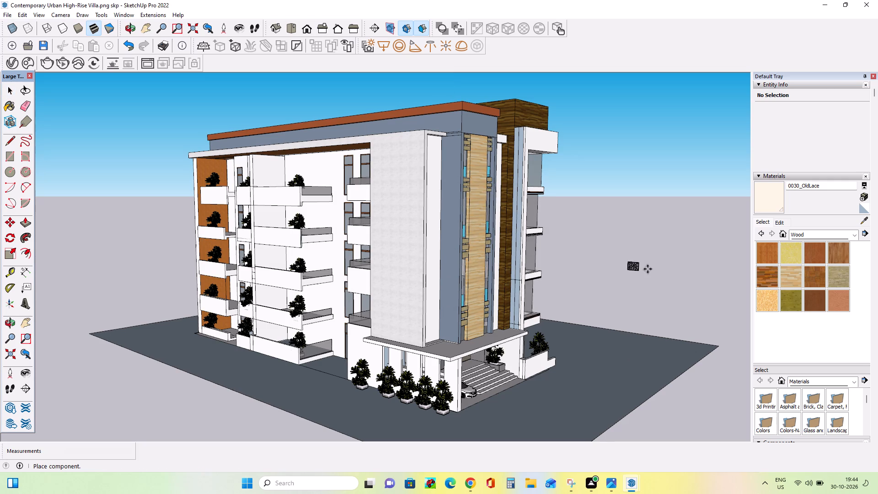
{"action": "left_click", "coordinate": [594, 381]}
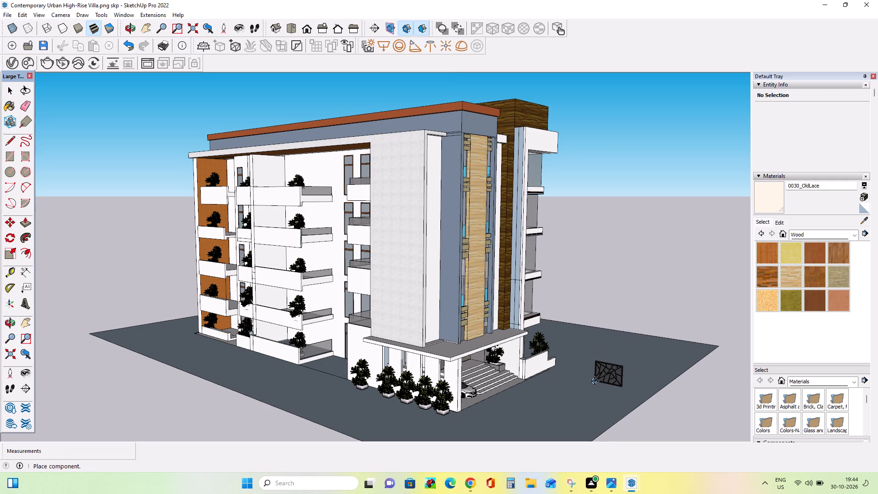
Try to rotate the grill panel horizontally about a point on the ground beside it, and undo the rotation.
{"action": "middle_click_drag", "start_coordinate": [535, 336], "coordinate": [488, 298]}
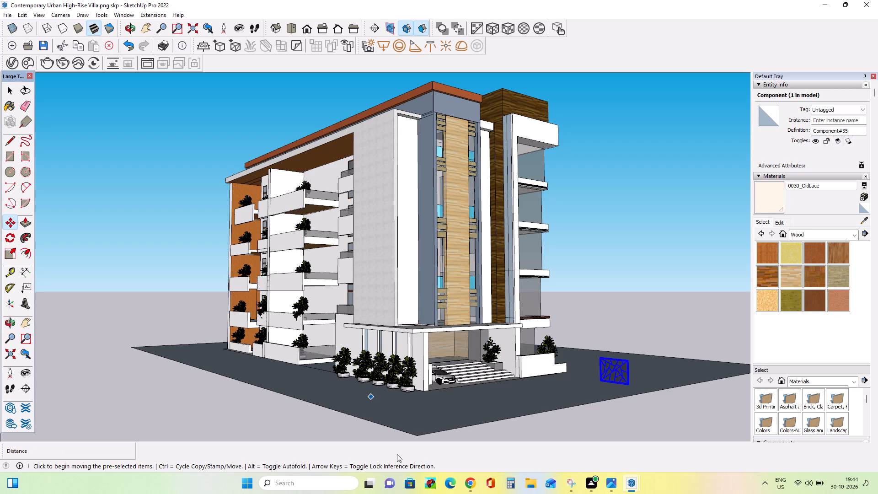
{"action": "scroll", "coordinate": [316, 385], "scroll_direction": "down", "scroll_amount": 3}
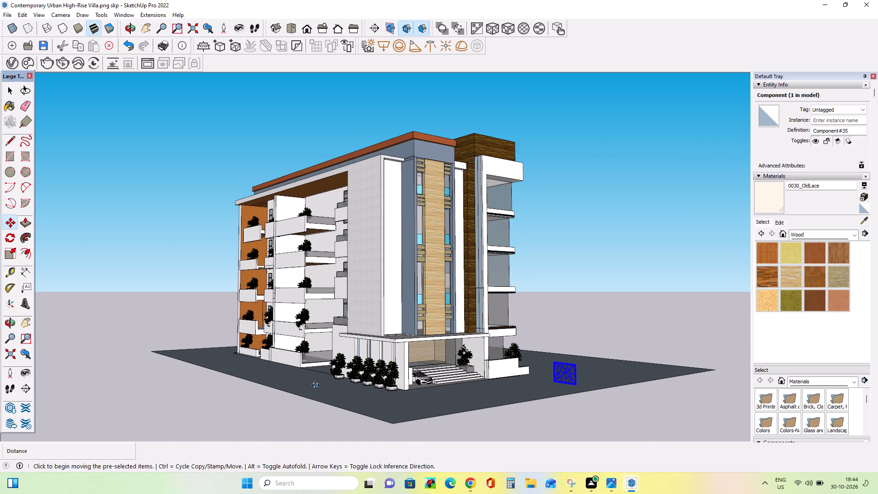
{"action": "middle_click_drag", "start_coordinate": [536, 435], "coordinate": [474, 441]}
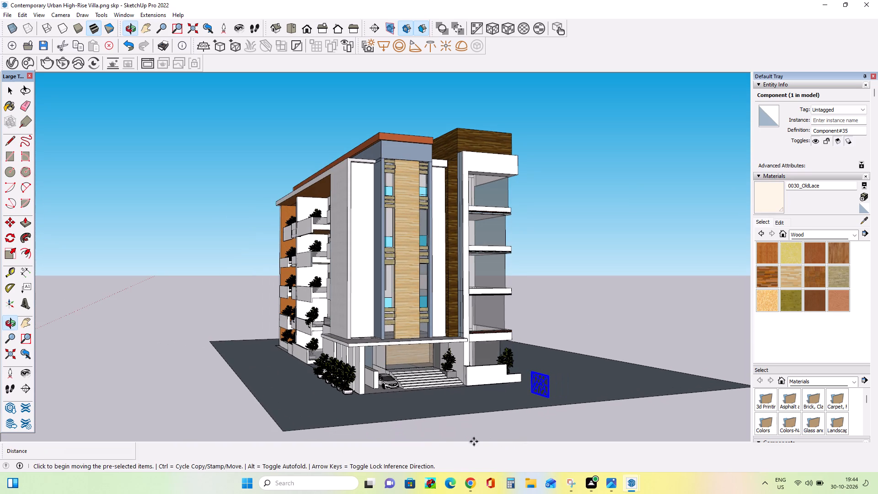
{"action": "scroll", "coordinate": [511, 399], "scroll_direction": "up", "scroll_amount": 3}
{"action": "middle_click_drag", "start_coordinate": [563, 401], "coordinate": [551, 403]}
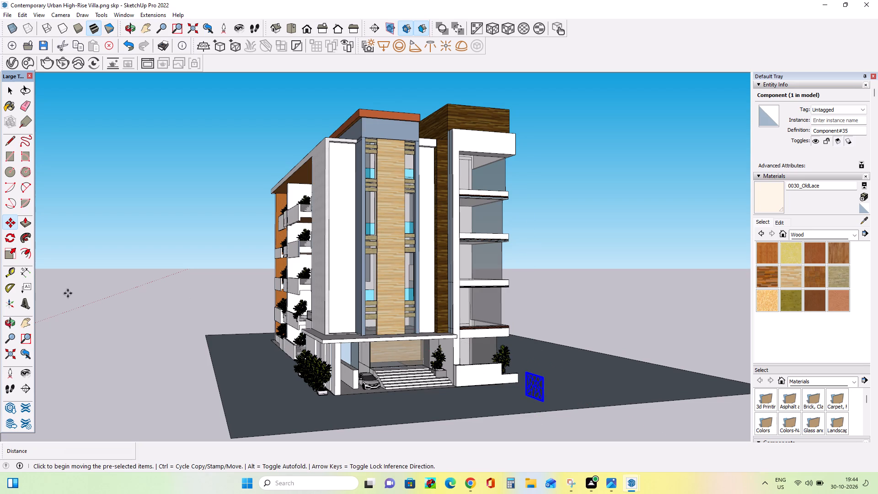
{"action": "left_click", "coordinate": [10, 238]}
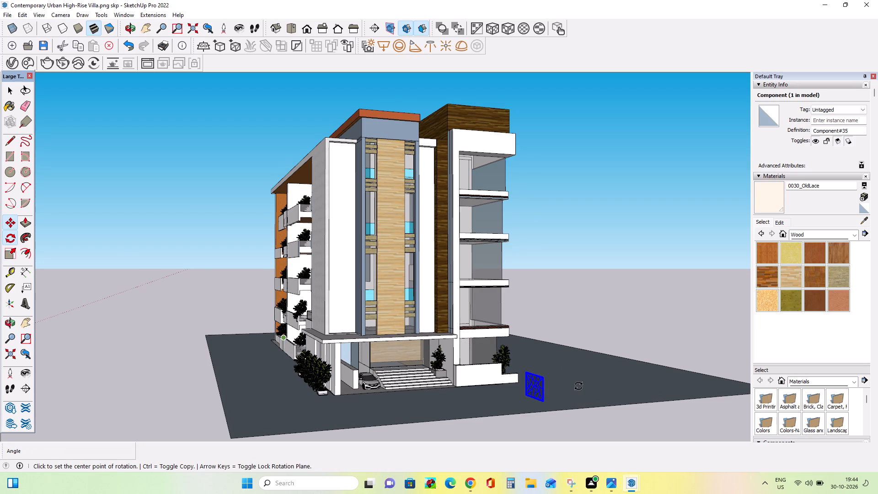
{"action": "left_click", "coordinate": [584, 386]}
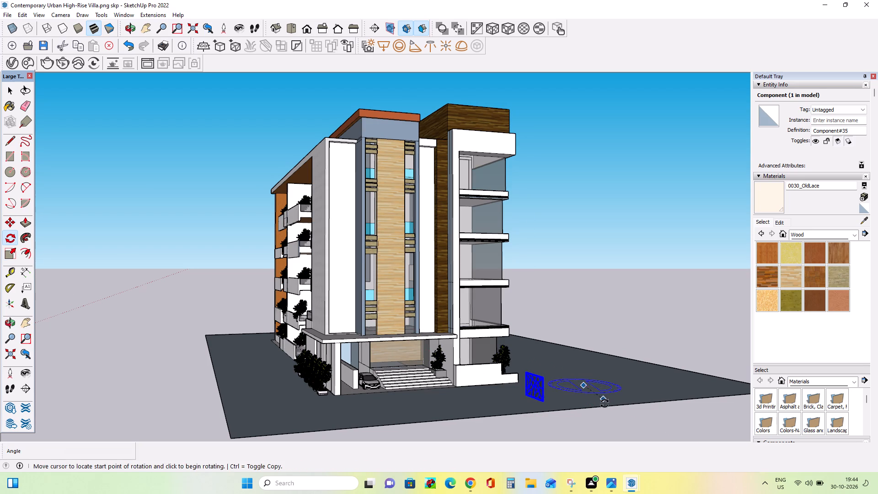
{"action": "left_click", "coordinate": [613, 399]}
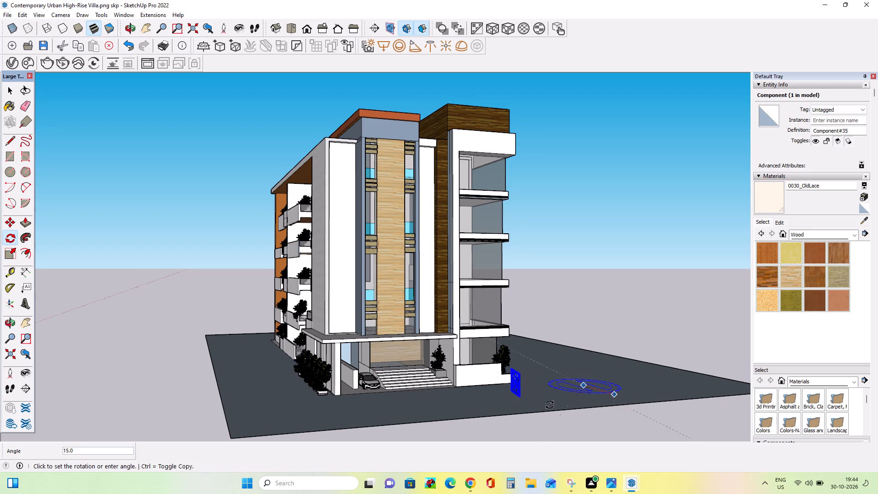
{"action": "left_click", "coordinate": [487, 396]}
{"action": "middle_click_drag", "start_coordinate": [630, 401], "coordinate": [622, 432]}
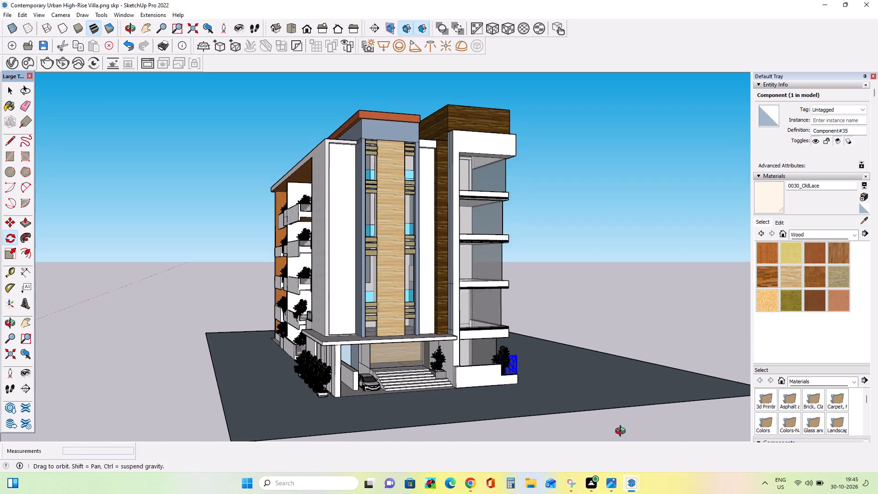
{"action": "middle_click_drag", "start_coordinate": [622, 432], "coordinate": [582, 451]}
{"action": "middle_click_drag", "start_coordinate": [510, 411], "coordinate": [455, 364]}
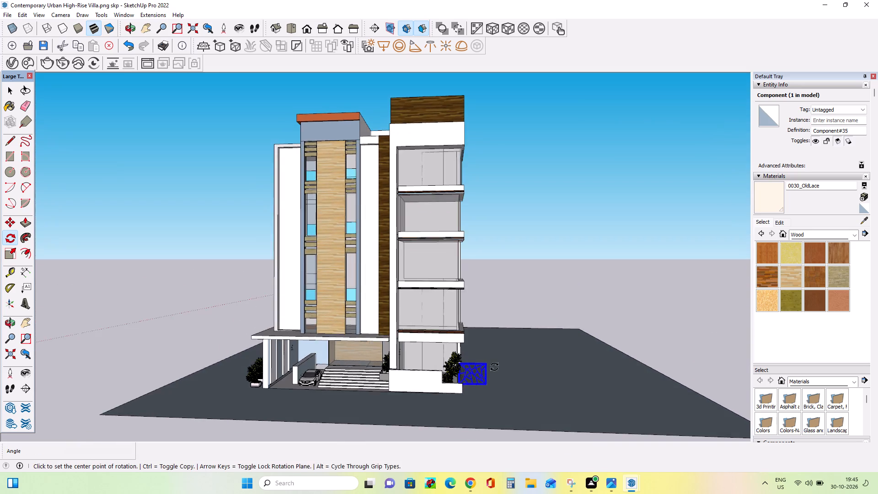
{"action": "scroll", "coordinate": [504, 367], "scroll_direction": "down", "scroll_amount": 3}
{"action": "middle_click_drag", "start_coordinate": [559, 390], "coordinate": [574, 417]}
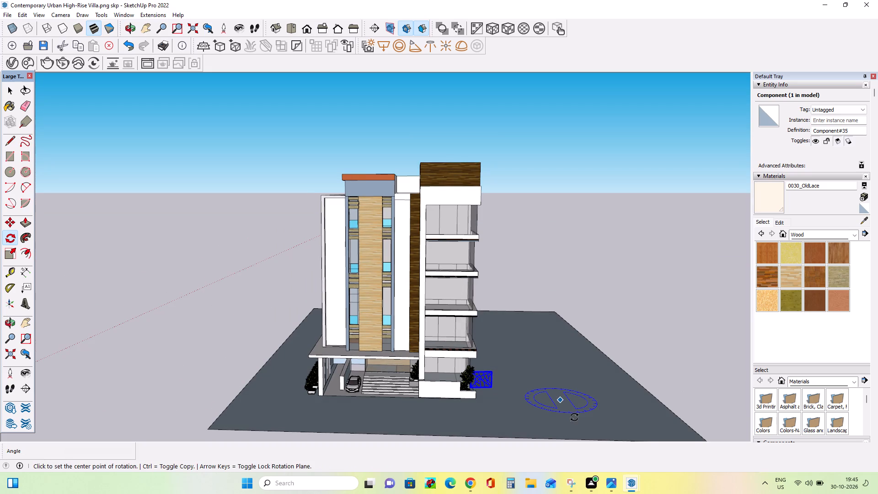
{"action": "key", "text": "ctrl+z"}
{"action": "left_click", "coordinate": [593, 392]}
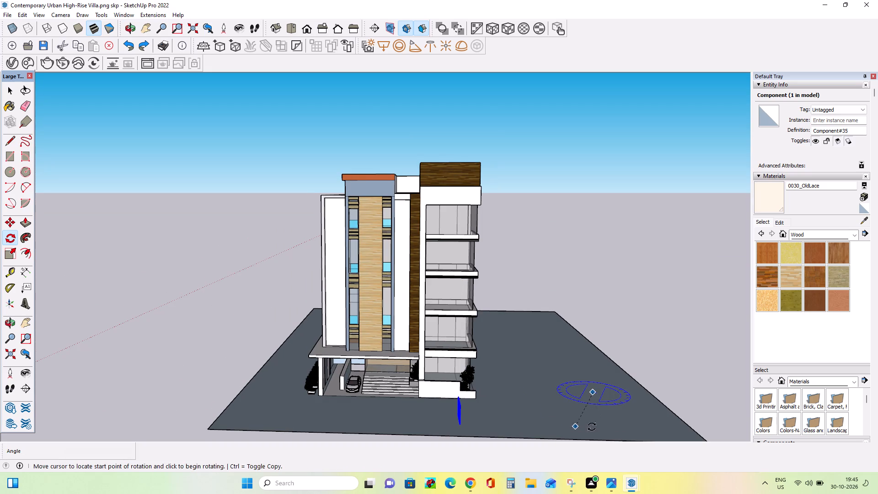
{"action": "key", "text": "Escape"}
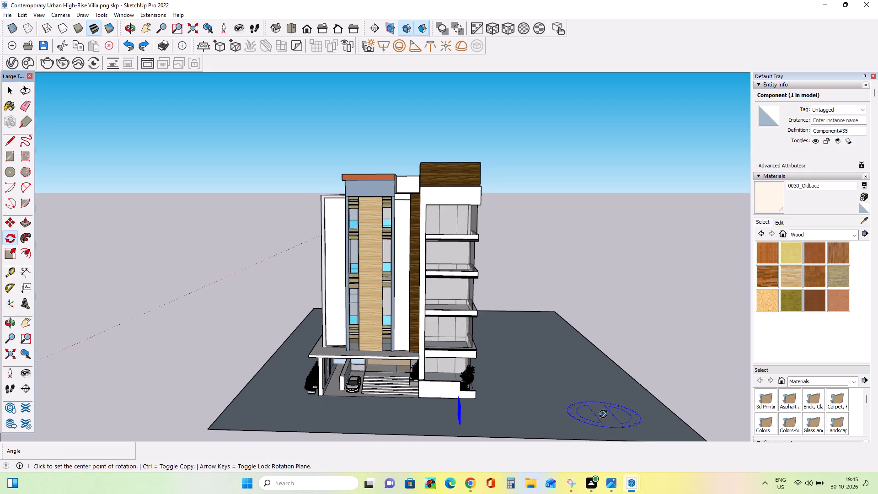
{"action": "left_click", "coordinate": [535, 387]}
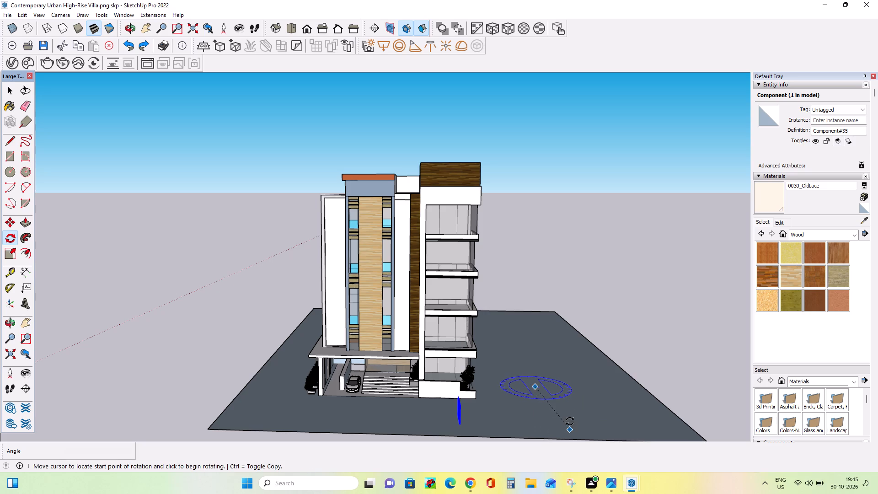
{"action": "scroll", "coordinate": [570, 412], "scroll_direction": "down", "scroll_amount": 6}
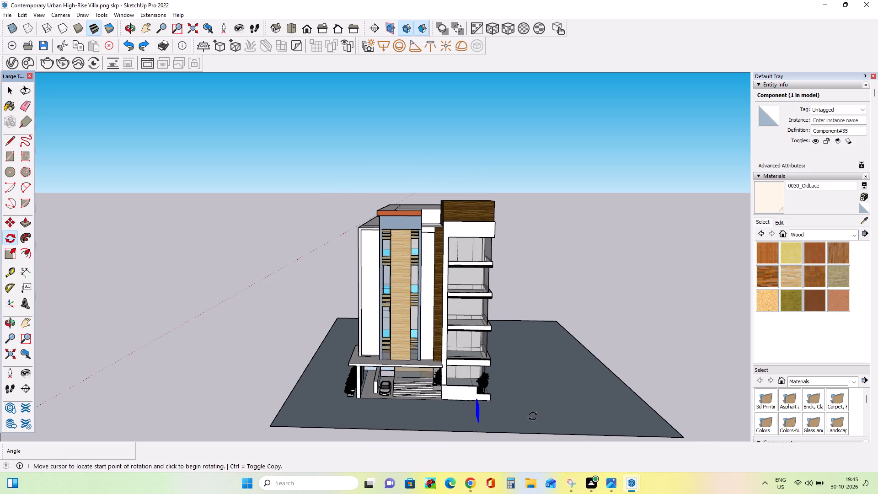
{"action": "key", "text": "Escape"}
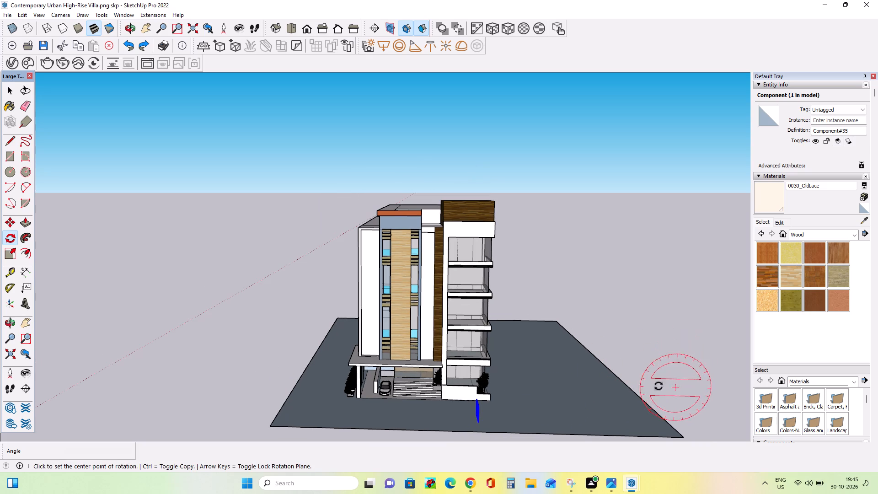
Rotate the grill panel 90 degrees in the ground plane so it runs parallel to the entrance facade.
{"action": "scroll", "coordinate": [573, 323], "scroll_direction": "down", "scroll_amount": 8}
{"action": "middle_click_drag", "start_coordinate": [653, 345], "coordinate": [707, 404]}
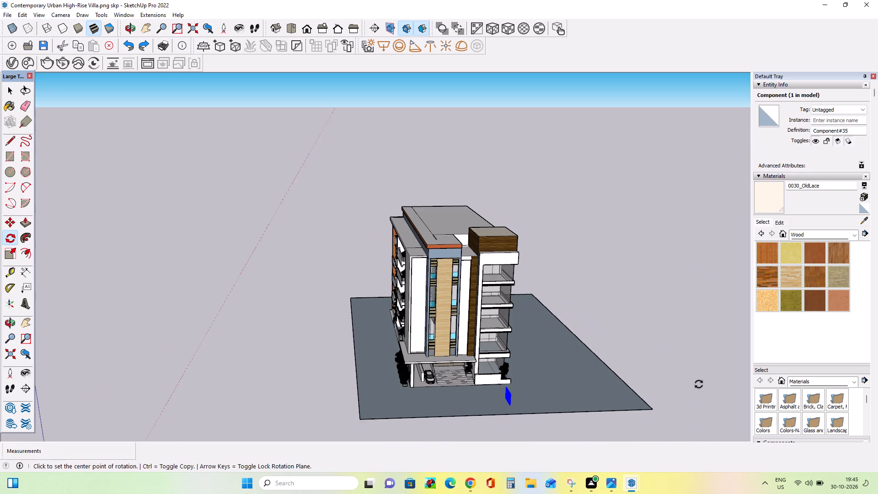
{"action": "left_click", "coordinate": [638, 329]}
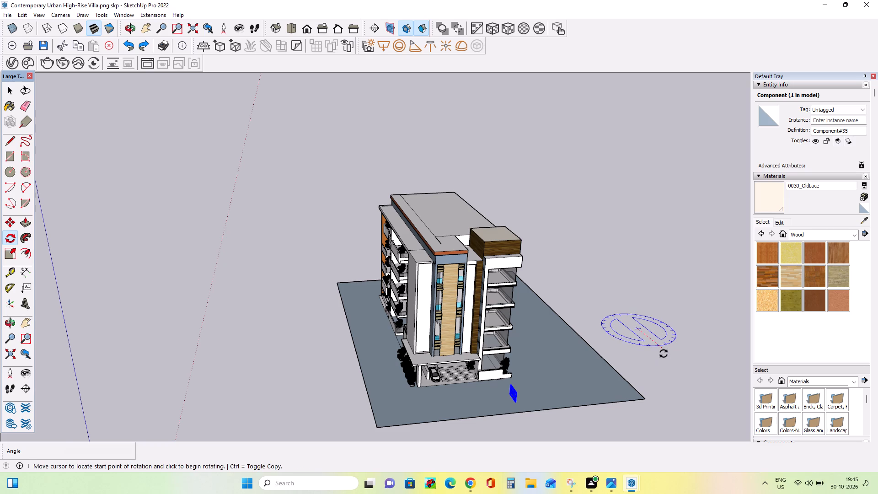
{"action": "left_click", "coordinate": [664, 354]}
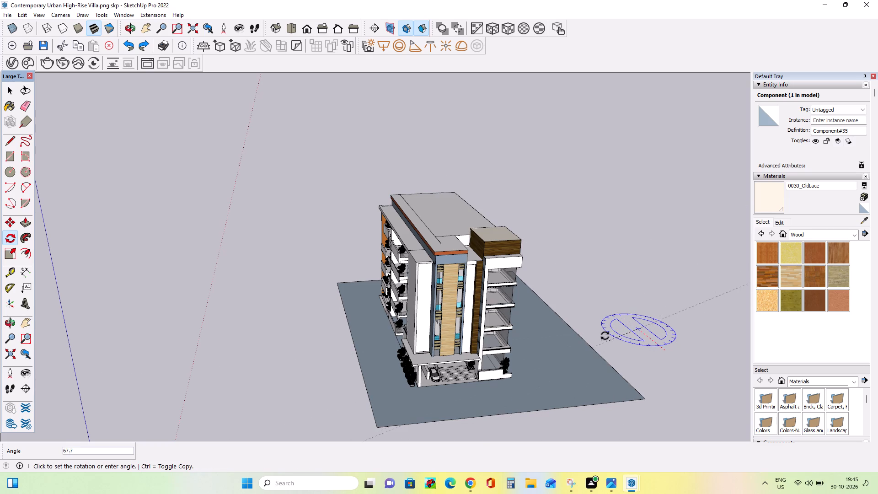
{"action": "left_click", "coordinate": [605, 336]}
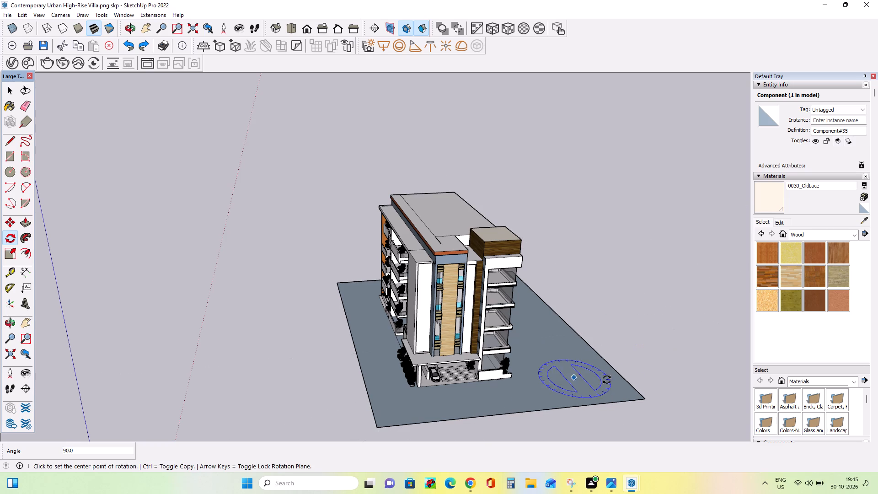
Move the grill panel by its lower corner onto the entrance canopy, at the foot of the white wall recess beside the grey-blue column.
{"action": "middle_click_drag", "start_coordinate": [607, 380], "coordinate": [425, 342]}
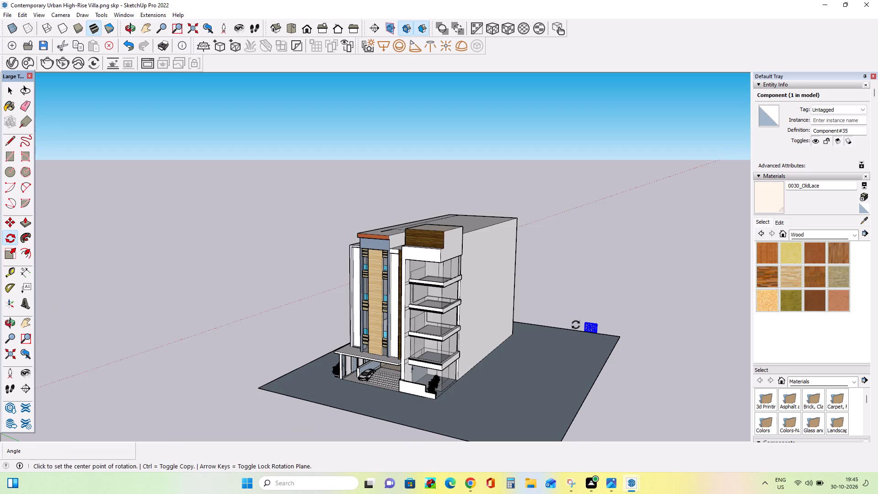
{"action": "middle_click_drag", "start_coordinate": [578, 329], "coordinate": [680, 350]}
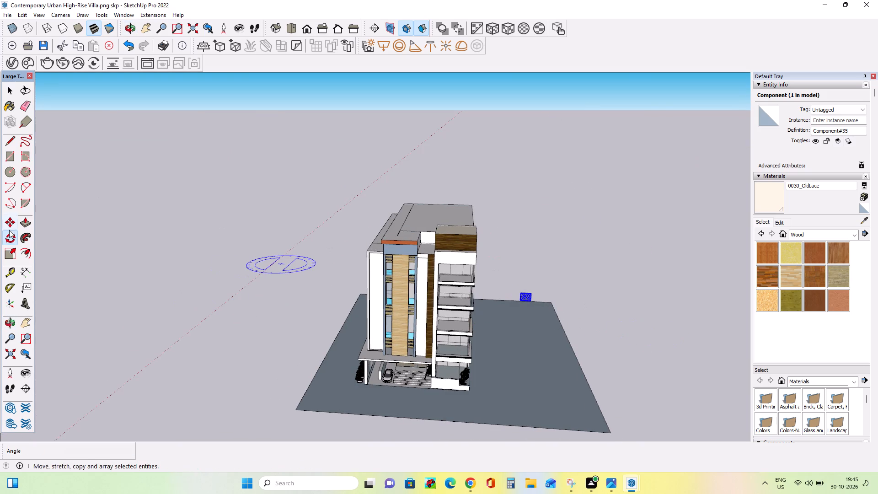
{"action": "left_click", "coordinate": [9, 223]}
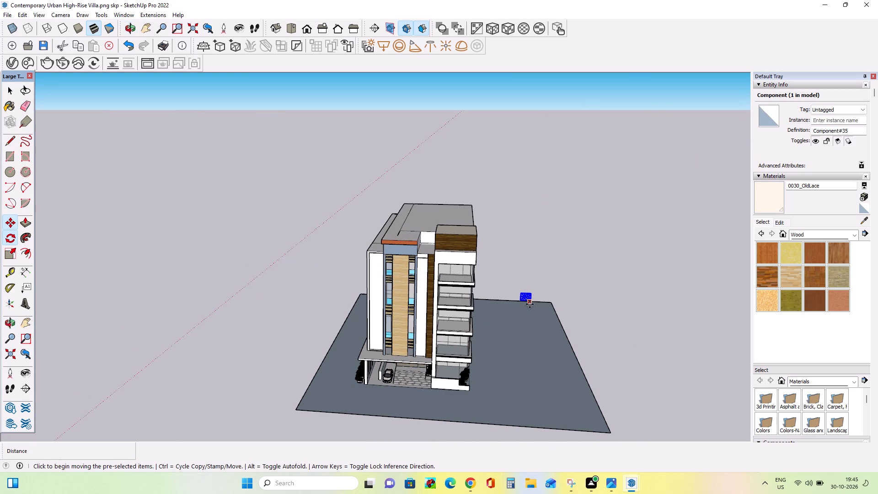
{"action": "left_click", "coordinate": [530, 304]}
{"action": "scroll", "coordinate": [371, 357], "scroll_direction": "up", "scroll_amount": 3}
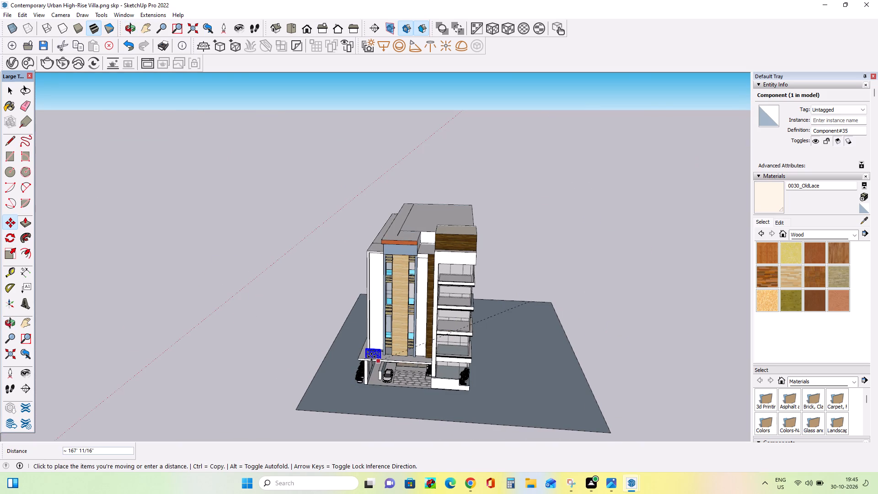
{"action": "scroll", "coordinate": [371, 357], "scroll_direction": "up", "scroll_amount": 13}
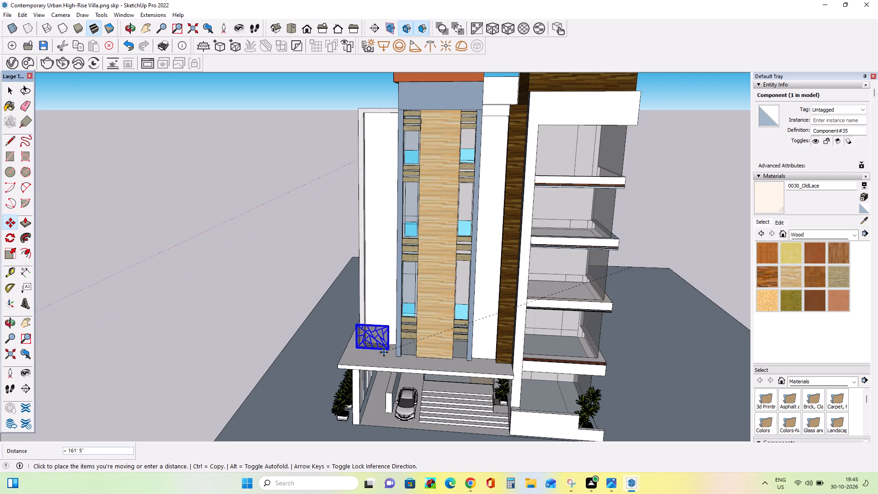
{"action": "scroll", "coordinate": [384, 352], "scroll_direction": "up", "scroll_amount": 14}
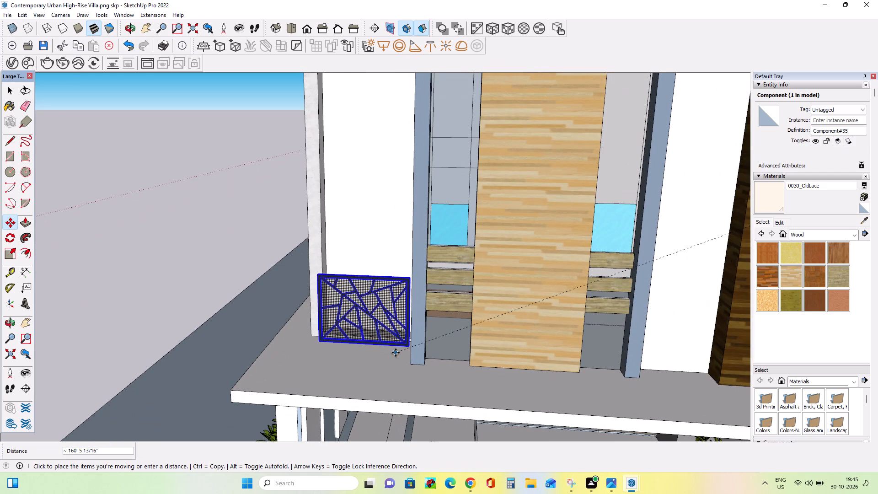
{"action": "left_click", "coordinate": [398, 344]}
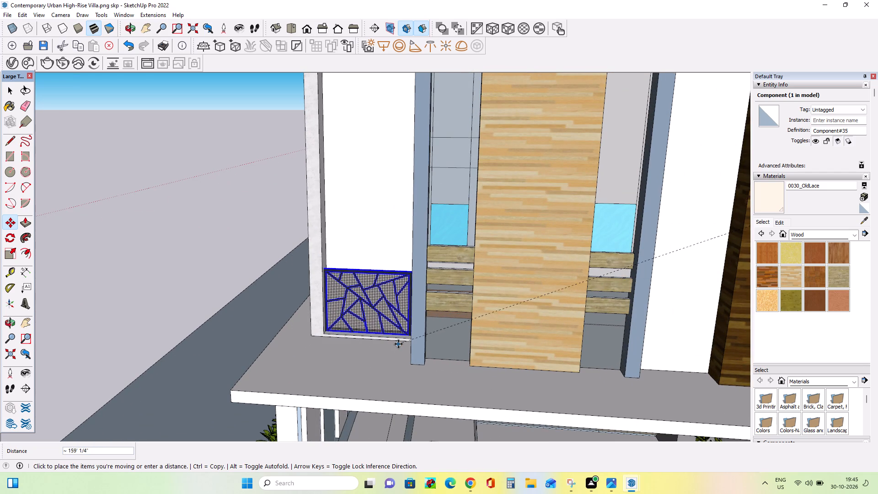
Shift the grill panel about 4 11/16" to fit it into the base of the white recess, against the grey-blue column.
{"action": "middle_click_drag", "start_coordinate": [412, 359], "coordinate": [461, 399]}
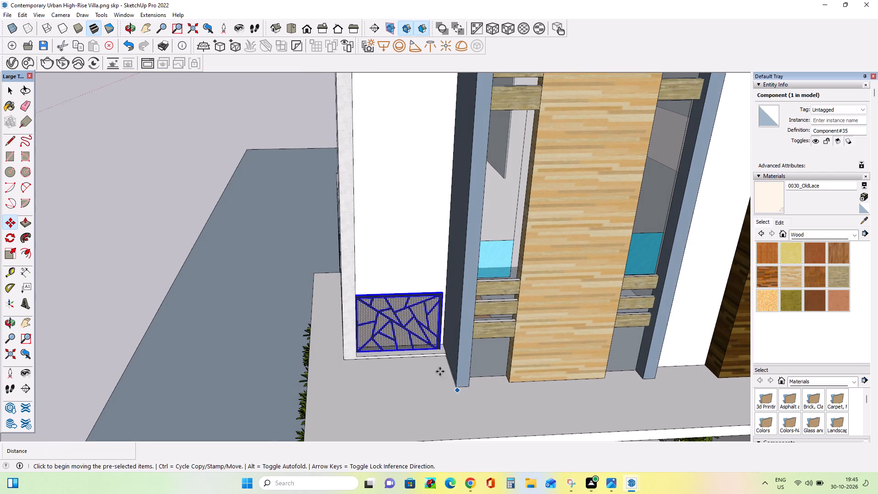
{"action": "scroll", "coordinate": [431, 365], "scroll_direction": "up", "scroll_amount": 7}
{"action": "left_click_drag", "start_coordinate": [446, 338], "coordinate": [457, 324]}
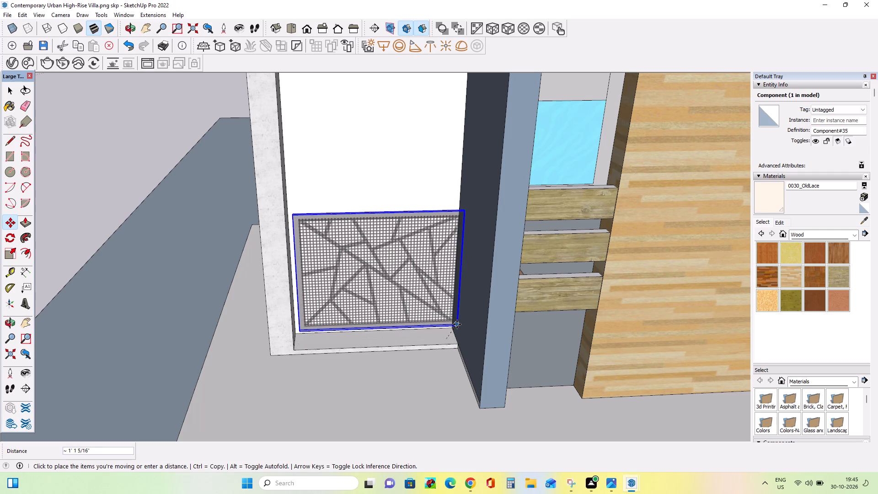
{"action": "left_click_drag", "start_coordinate": [457, 324], "coordinate": [457, 334]}
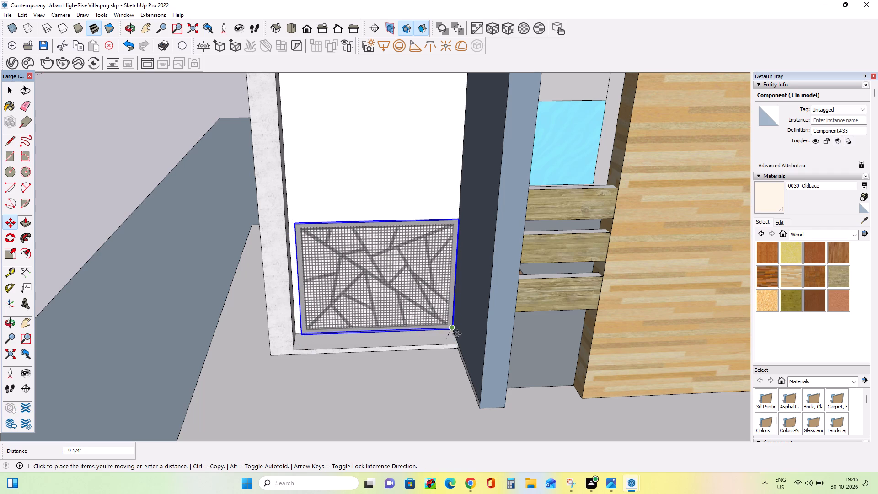
{"action": "left_click_drag", "start_coordinate": [457, 334], "coordinate": [457, 336]}
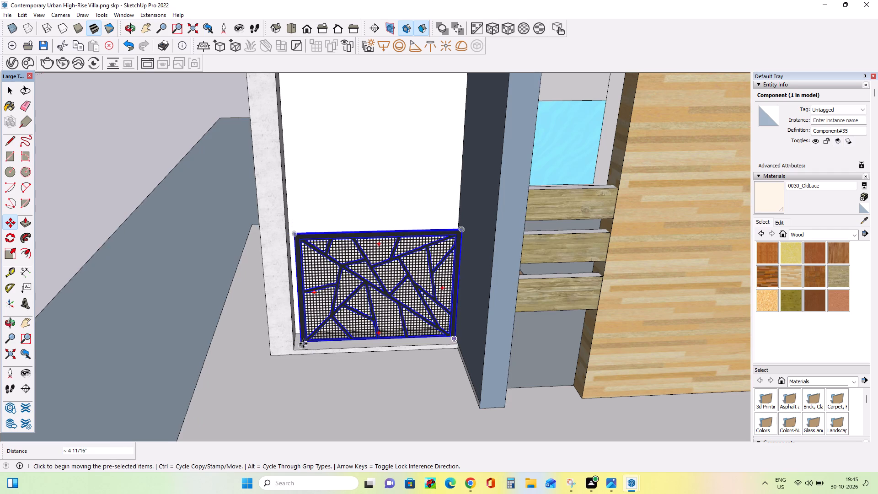
Move the grill panel by its lower corner to the front edge of the white recess base.
{"action": "scroll", "coordinate": [302, 344], "scroll_direction": "up", "scroll_amount": 4}
{"action": "scroll", "coordinate": [302, 354], "scroll_direction": "down", "scroll_amount": 1}
{"action": "scroll", "coordinate": [302, 354], "scroll_direction": "up", "scroll_amount": 2}
{"action": "left_click_drag", "start_coordinate": [303, 344], "coordinate": [289, 353]}
{"action": "middle_click_drag", "start_coordinate": [347, 366], "coordinate": [354, 370]}
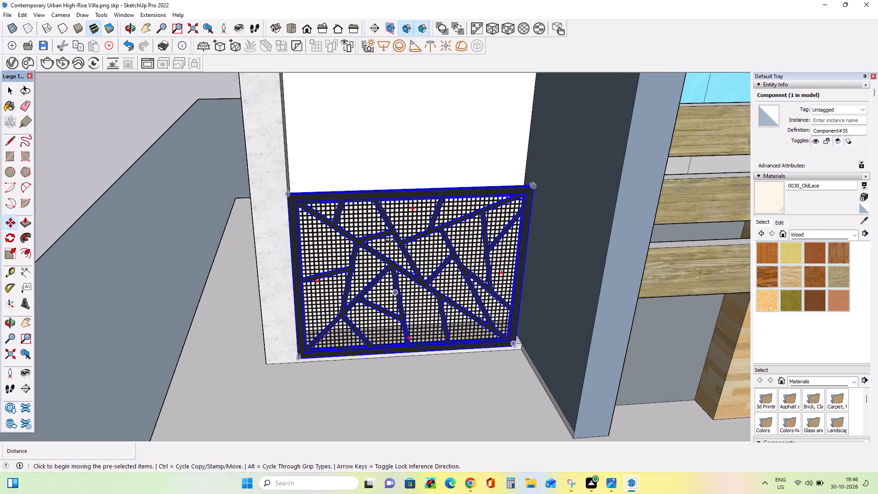
Open the grill panel component for editing and delete the fine square mesh behind its decorative bars.
{"action": "right_click", "coordinate": [388, 288]}
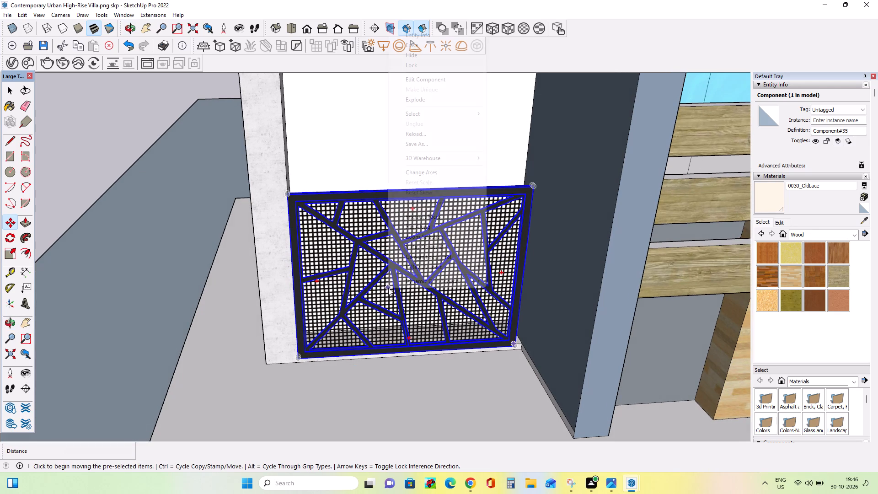
{"action": "left_click", "coordinate": [433, 83]}
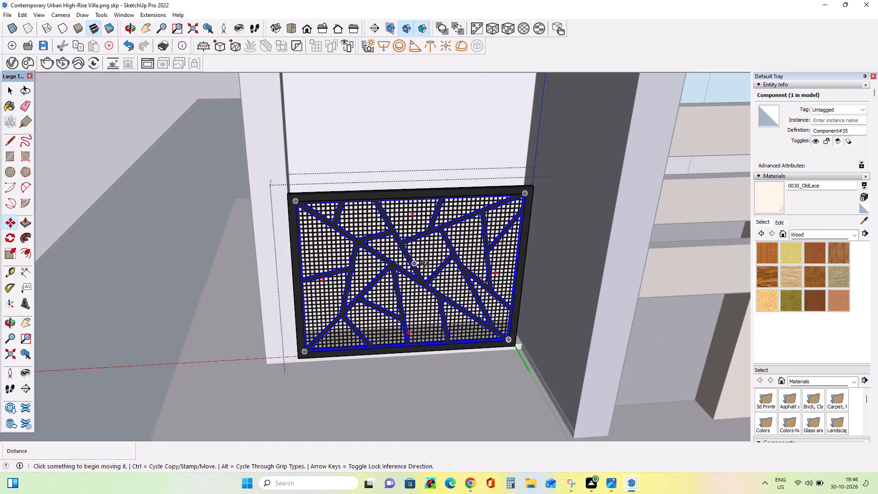
{"action": "left_click", "coordinate": [7, 90]}
{"action": "left_click", "coordinate": [419, 212]}
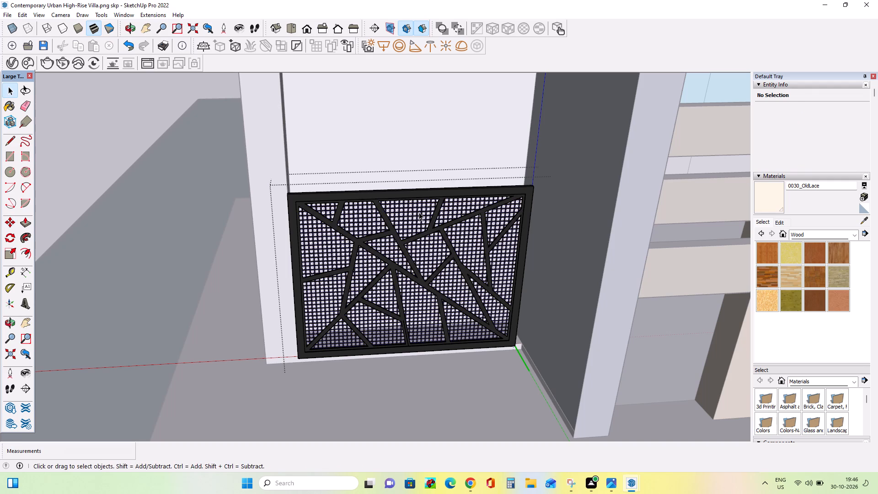
{"action": "scroll", "coordinate": [422, 216], "scroll_direction": "up", "scroll_amount": 2}
{"action": "key", "text": "Delete"}
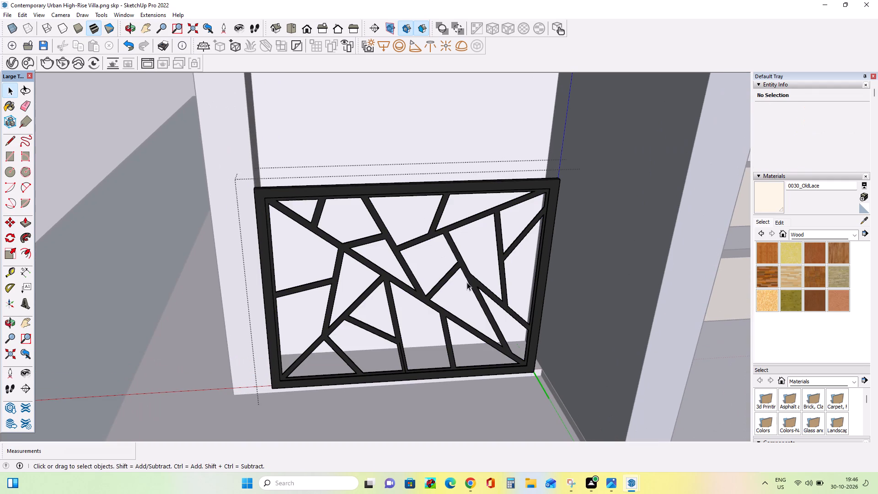
Group the panel's outer frame and all its diagonal bars together inside the component.
{"action": "scroll", "coordinate": [467, 282], "scroll_direction": "down", "scroll_amount": 9}
{"action": "middle_click_drag", "start_coordinate": [475, 292], "coordinate": [483, 305]}
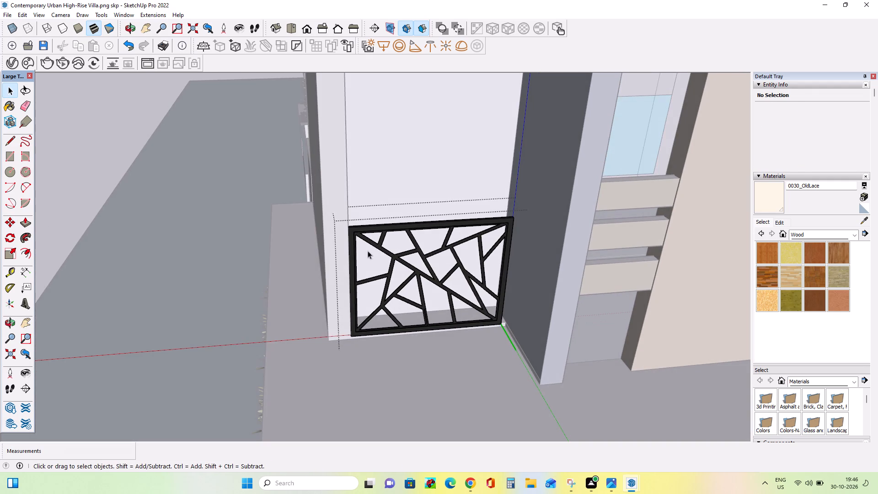
{"action": "scroll", "coordinate": [379, 280], "scroll_direction": "down", "scroll_amount": 2}
{"action": "left_click", "coordinate": [360, 238]}
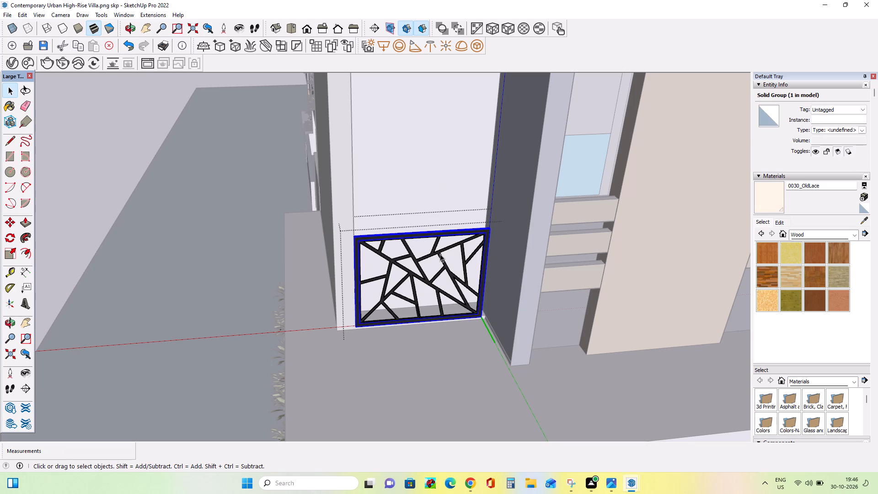
{"action": "left_click_drag", "start_coordinate": [487, 225], "coordinate": [472, 235]}
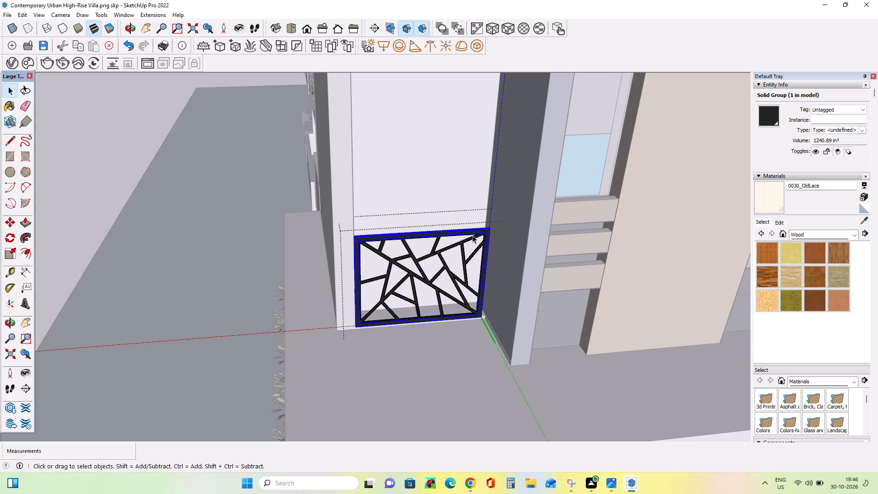
{"action": "left_click_drag", "start_coordinate": [472, 235], "coordinate": [375, 320]}
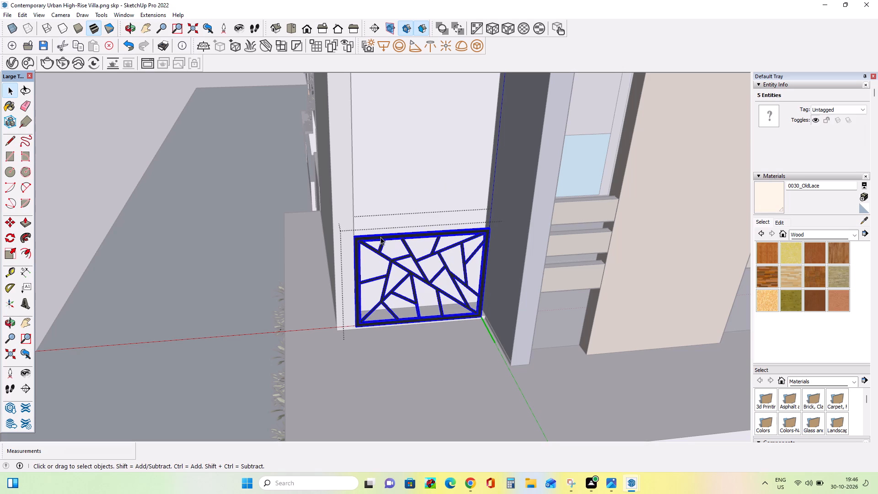
{"action": "right_click", "coordinate": [383, 240]}
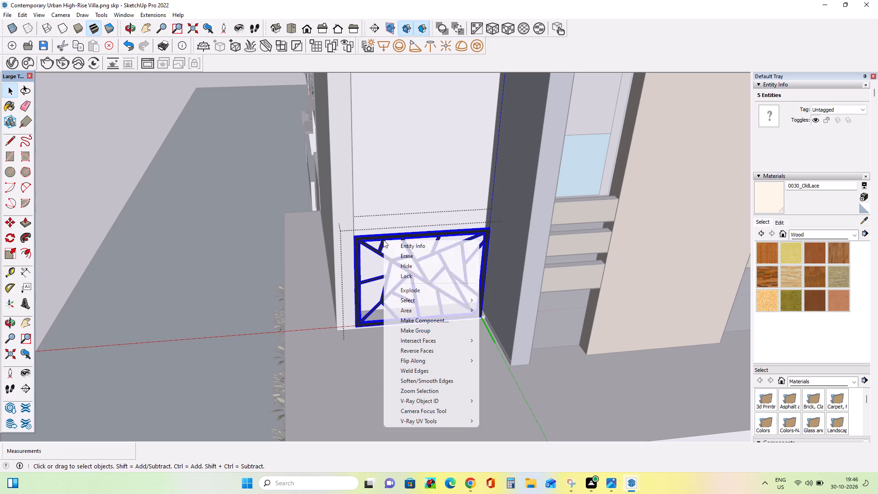
{"action": "left_click", "coordinate": [427, 333]}
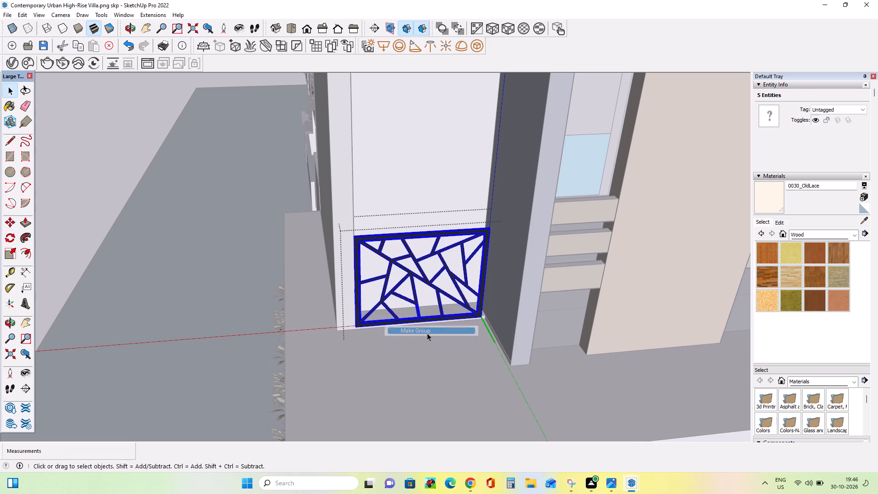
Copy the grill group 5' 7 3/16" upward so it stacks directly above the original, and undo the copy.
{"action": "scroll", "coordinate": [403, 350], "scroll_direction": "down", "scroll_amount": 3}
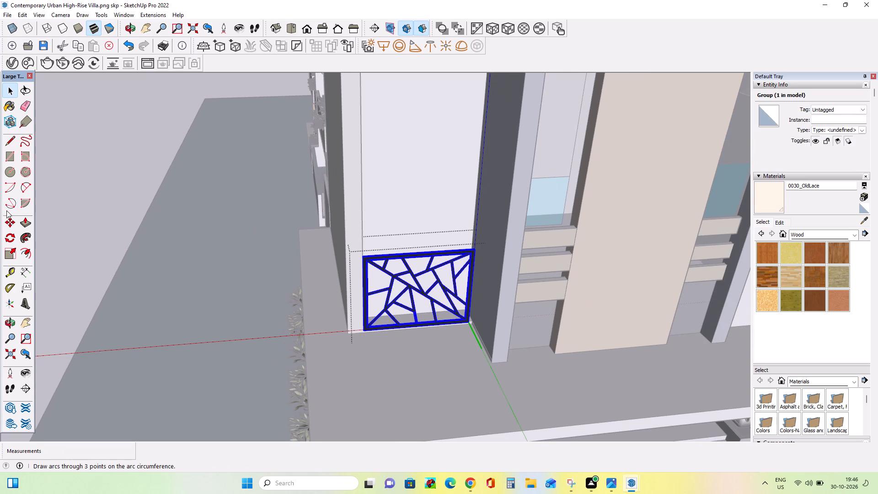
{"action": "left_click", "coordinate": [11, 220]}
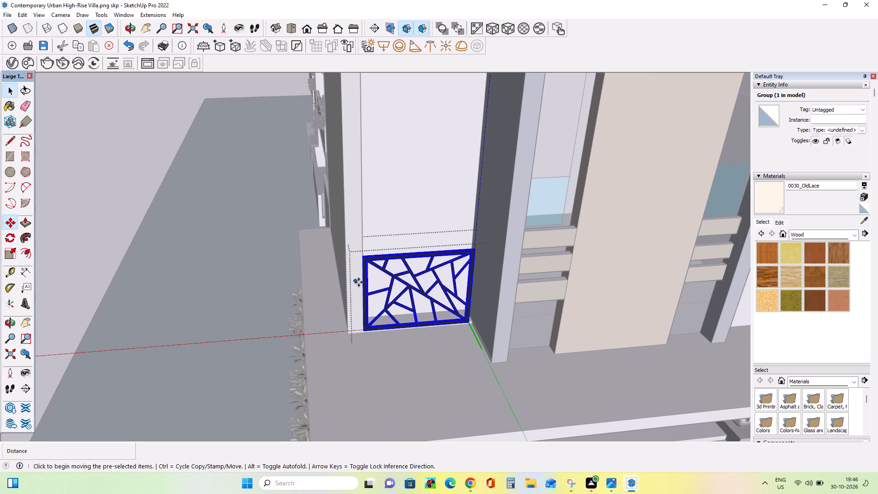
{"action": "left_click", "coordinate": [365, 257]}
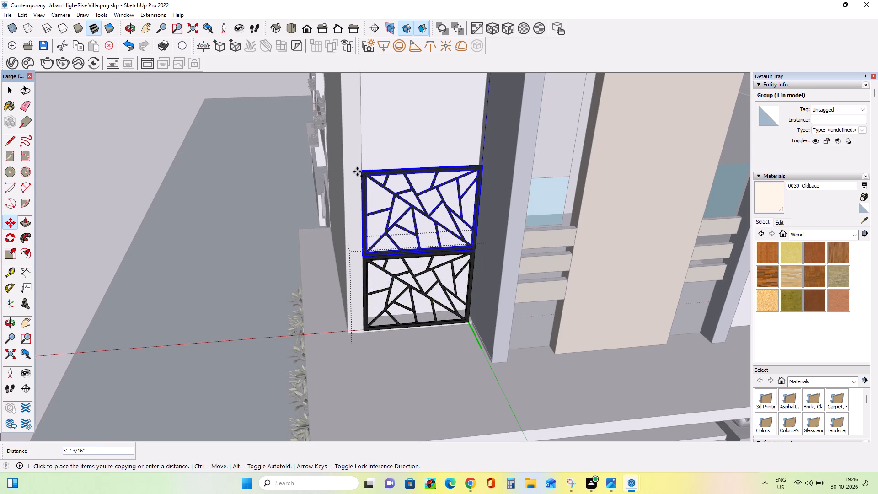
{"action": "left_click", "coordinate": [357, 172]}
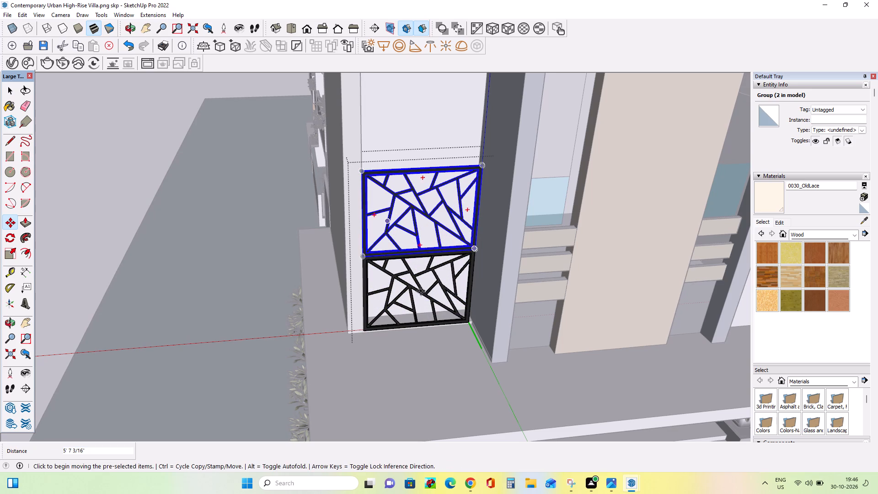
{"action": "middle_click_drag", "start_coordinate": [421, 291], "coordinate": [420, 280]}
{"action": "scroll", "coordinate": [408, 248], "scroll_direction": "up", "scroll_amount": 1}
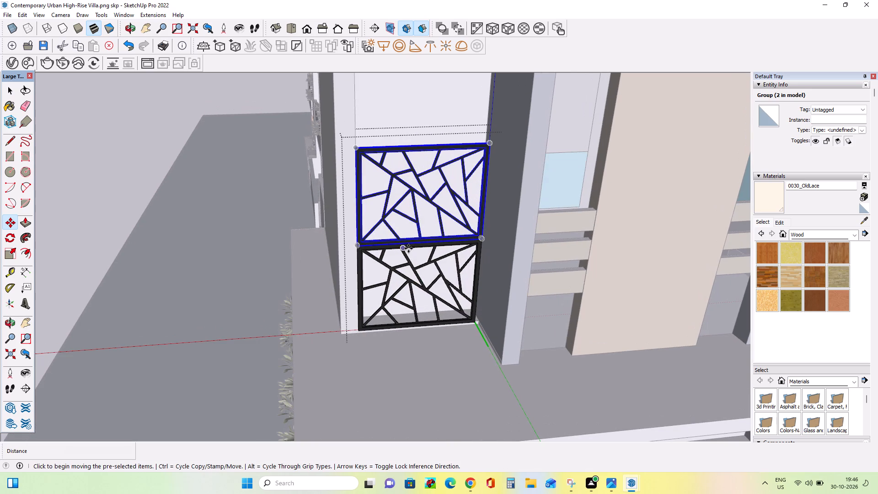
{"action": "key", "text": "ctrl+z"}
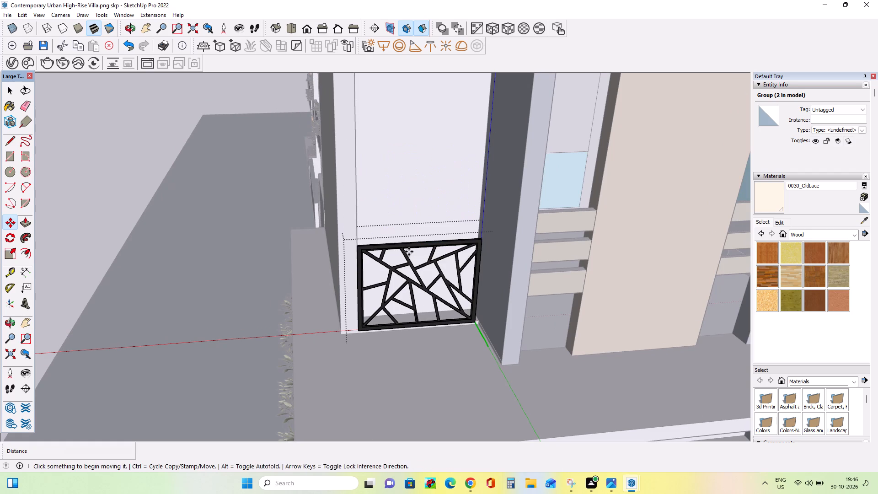
Open the grill group for editing and, inside it, the solid outer frame group.
{"action": "right_click", "coordinate": [400, 248]}
{"action": "right_click", "coordinate": [400, 248]}
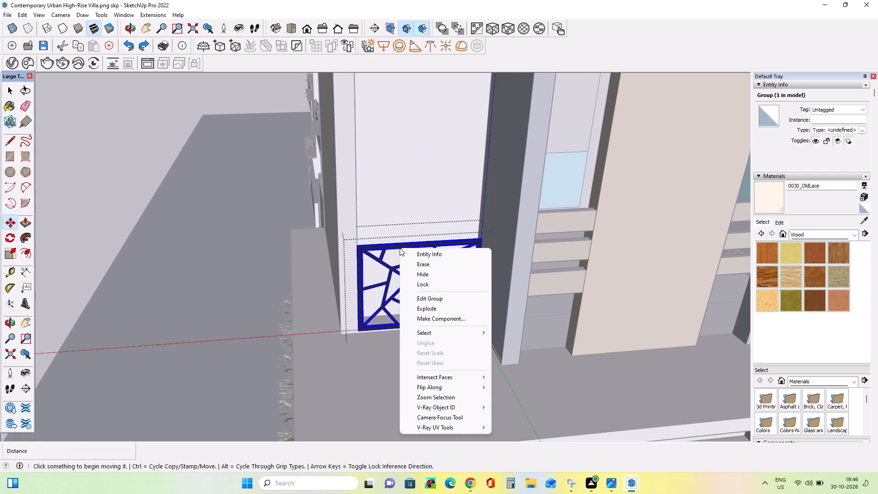
{"action": "left_click", "coordinate": [444, 302]}
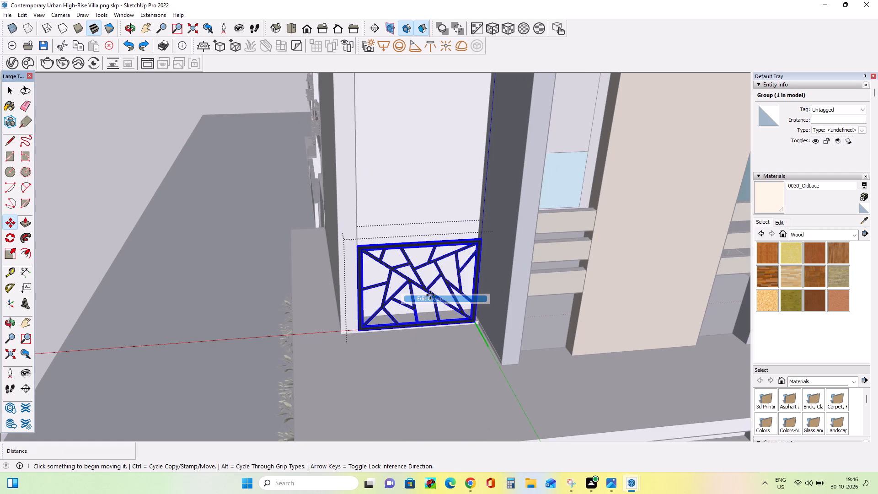
{"action": "scroll", "coordinate": [399, 261], "scroll_direction": "up", "scroll_amount": 7}
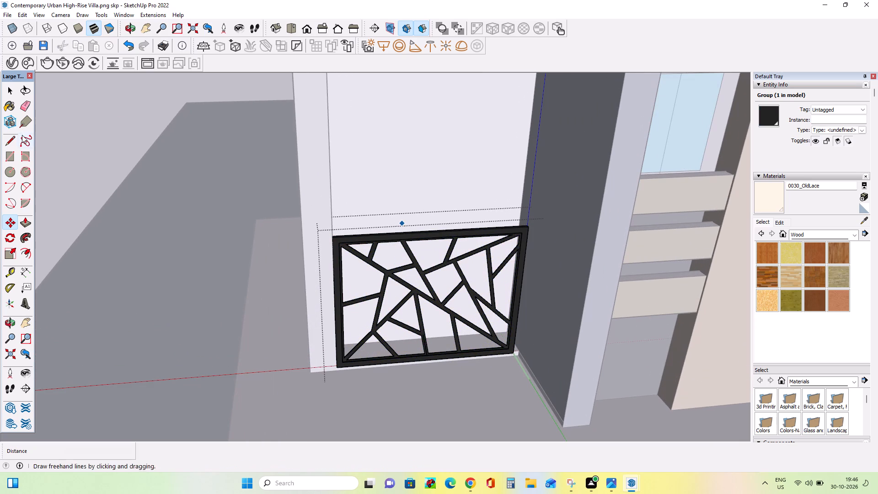
{"action": "left_click", "coordinate": [11, 92]}
{"action": "left_click", "coordinate": [392, 238]}
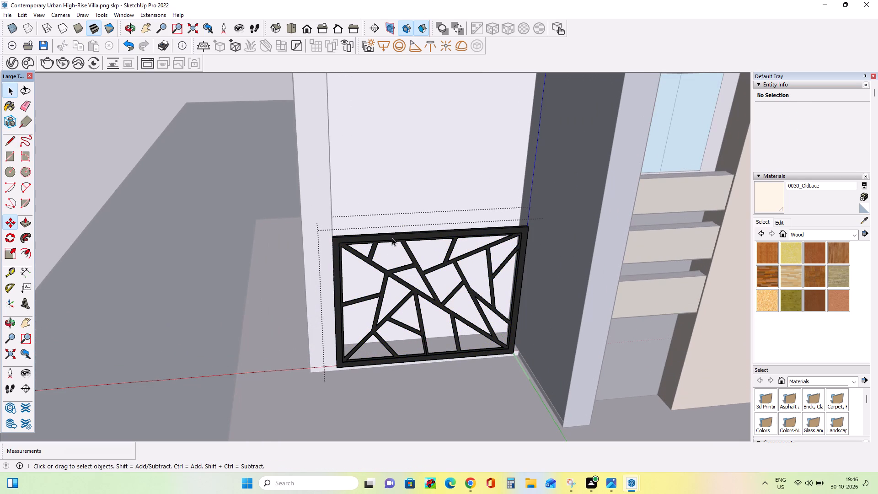
{"action": "right_click", "coordinate": [393, 240]}
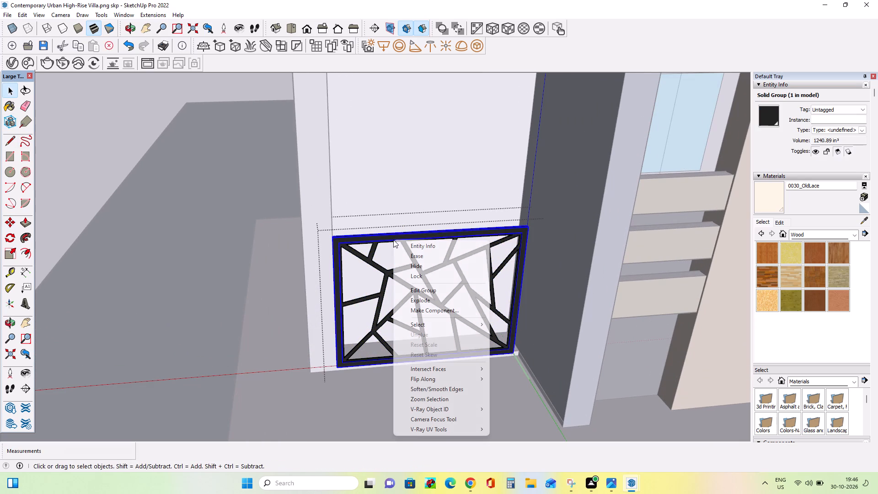
{"action": "right_click", "coordinate": [393, 240]}
{"action": "left_click", "coordinate": [431, 289]}
Delete the top rail's edges and faces from the grill frame, keeping the frame's front face out of the selection.
{"action": "left_click", "coordinate": [421, 234]}
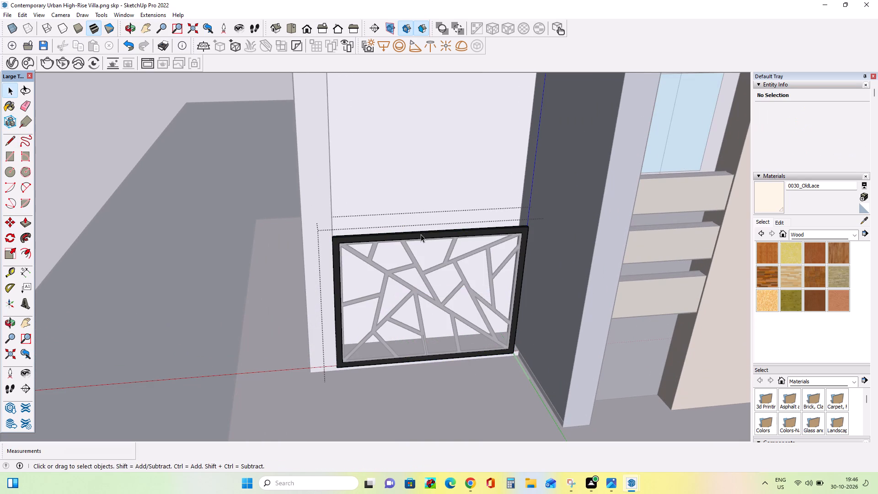
{"action": "scroll", "coordinate": [421, 236], "scroll_direction": "up", "scroll_amount": 3}
{"action": "left_click", "coordinate": [422, 240], "text": "ctrl"}
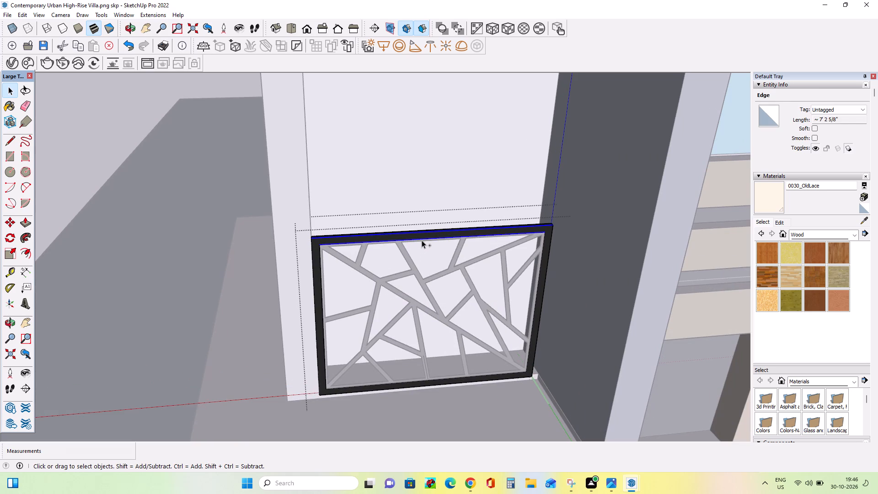
{"action": "left_click_drag", "start_coordinate": [432, 218], "coordinate": [417, 246], "text": "ctrl"}
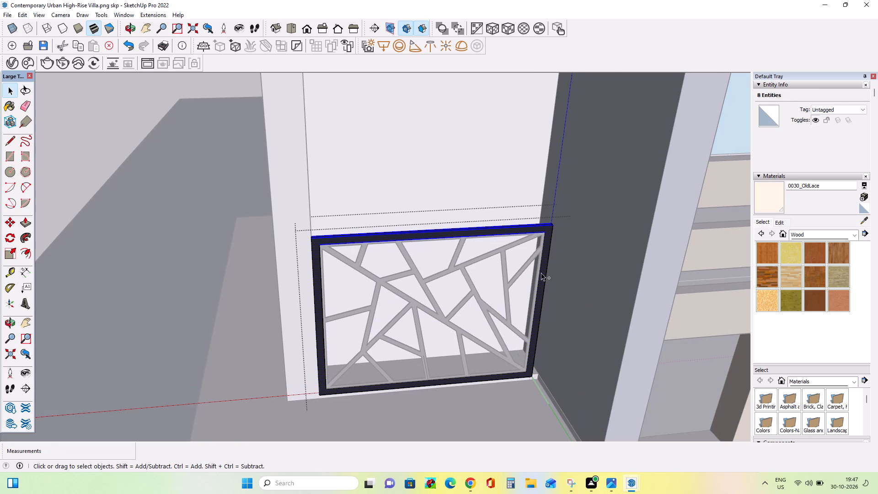
{"action": "left_click", "coordinate": [543, 275], "text": "ctrl"}
{"action": "left_click", "coordinate": [541, 292], "text": "shift"}
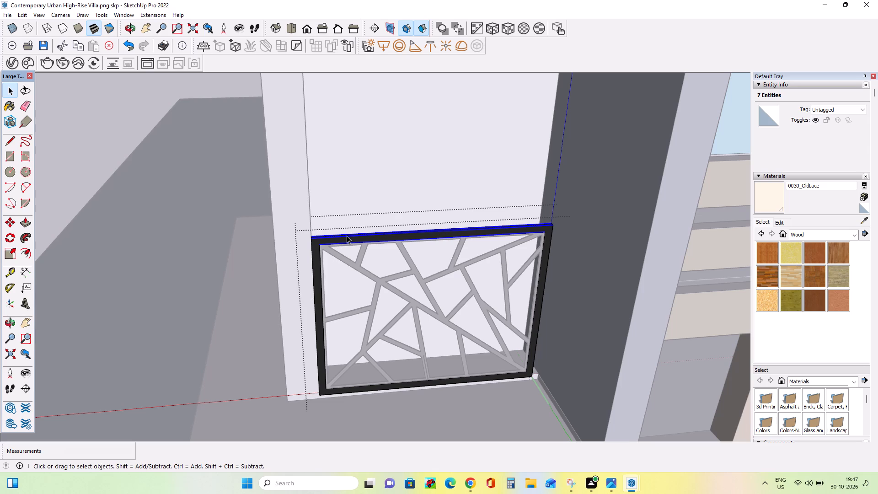
{"action": "key", "text": "Delete"}
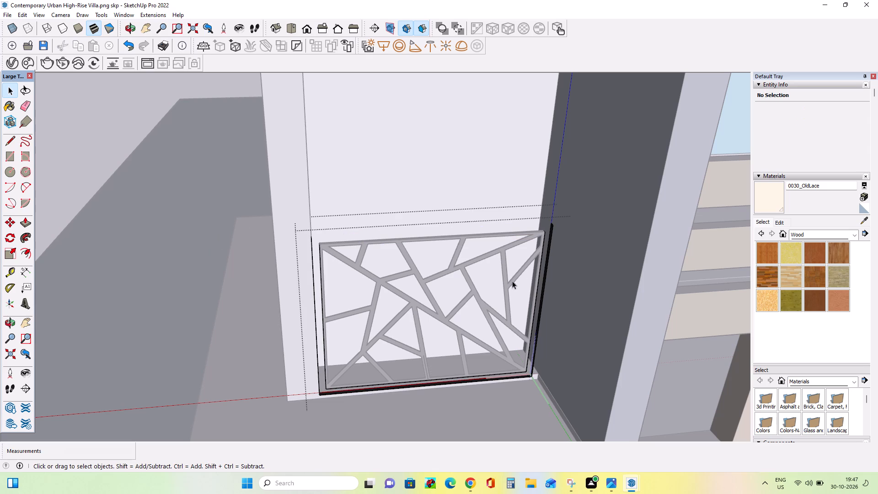
Select the leftover outer side strip of the grill frame beside the grey-blue column.
{"action": "middle_click_drag", "start_coordinate": [554, 274], "coordinate": [547, 261]}
{"action": "scroll", "coordinate": [536, 250], "scroll_direction": "up", "scroll_amount": 2}
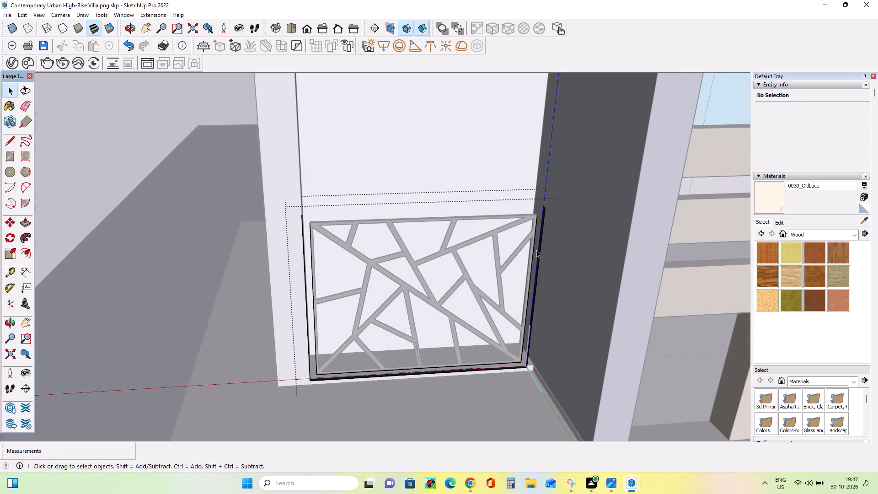
{"action": "left_click", "coordinate": [540, 252]}
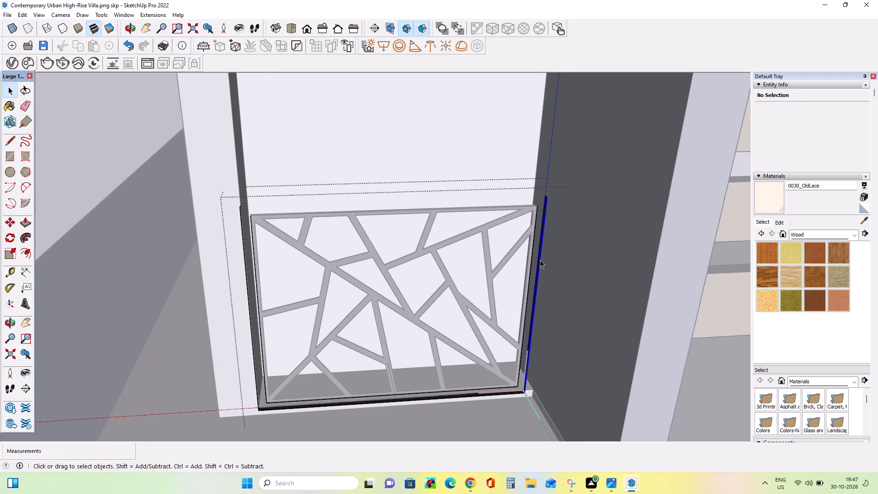
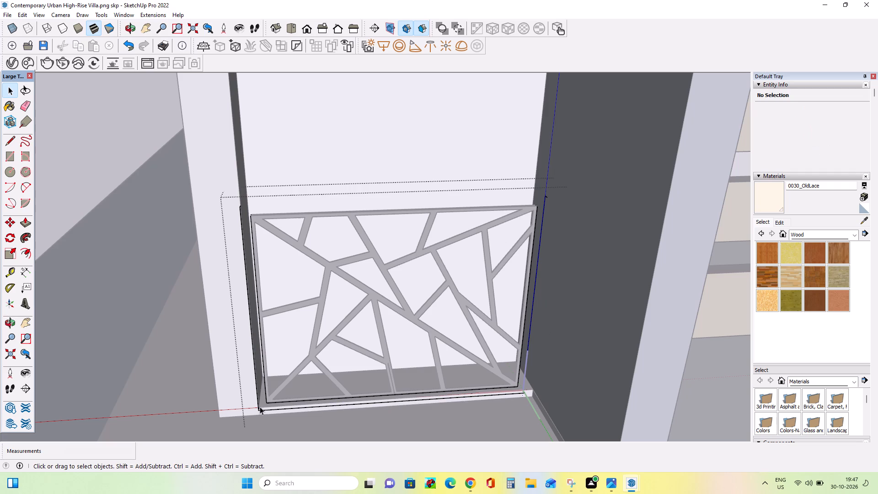
Leave the frame group and move the grill pattern about 4 1/16" so its lower outer corner meets the recess corner.
{"action": "left_click", "coordinate": [8, 91]}
{"action": "double_click", "coordinate": [54, 118]}
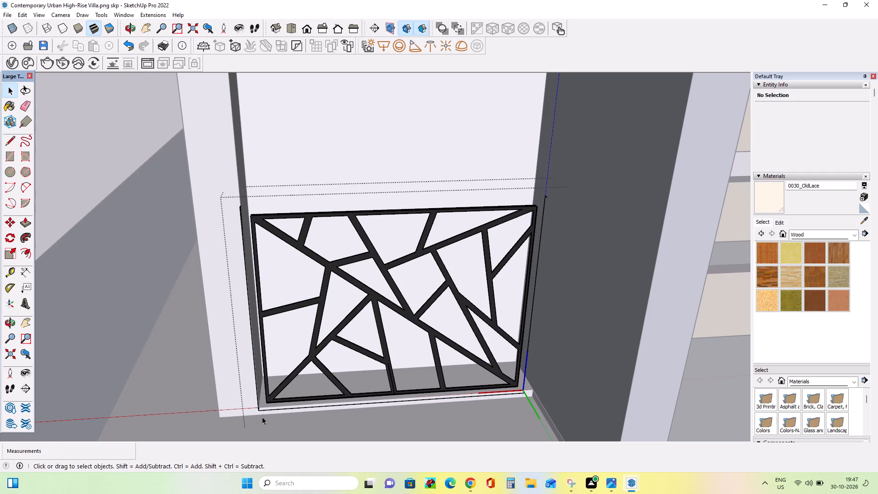
{"action": "scroll", "coordinate": [262, 417], "scroll_direction": "up", "scroll_amount": 1}
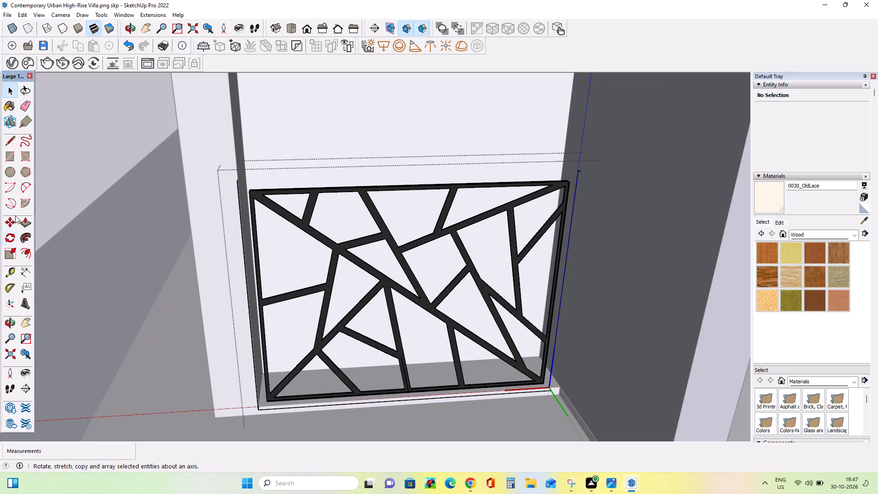
{"action": "left_click", "coordinate": [11, 221]}
{"action": "left_click", "coordinate": [267, 402]}
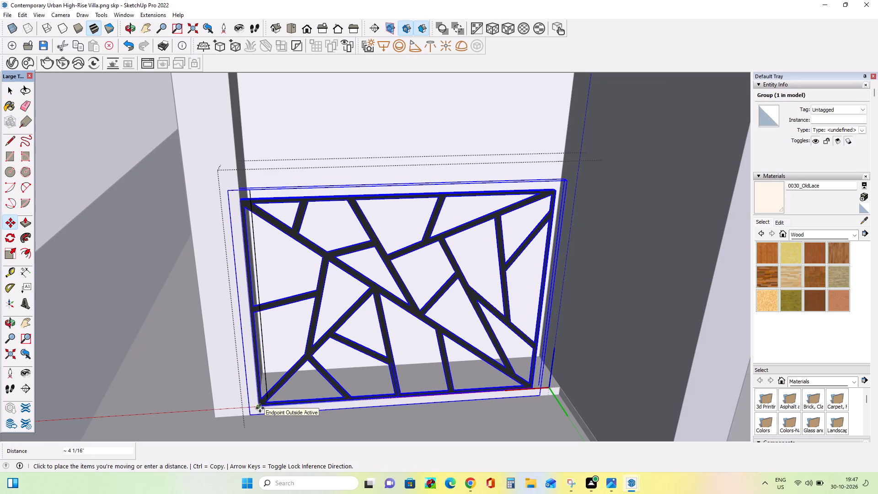
{"action": "left_click", "coordinate": [260, 408]}
Open the grill group for editing, erase the leftover outer frame around the pattern, and leave the group.
{"action": "middle_click", "coordinate": [443, 409]}
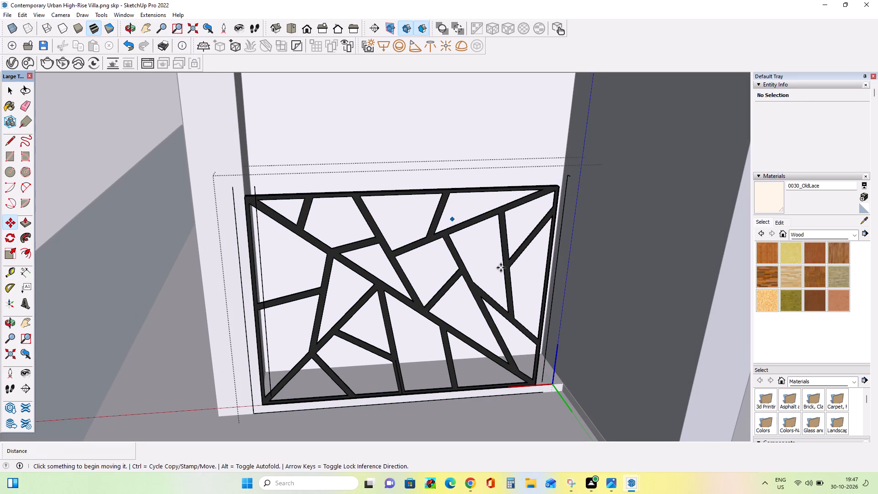
{"action": "right_click", "coordinate": [443, 196]}
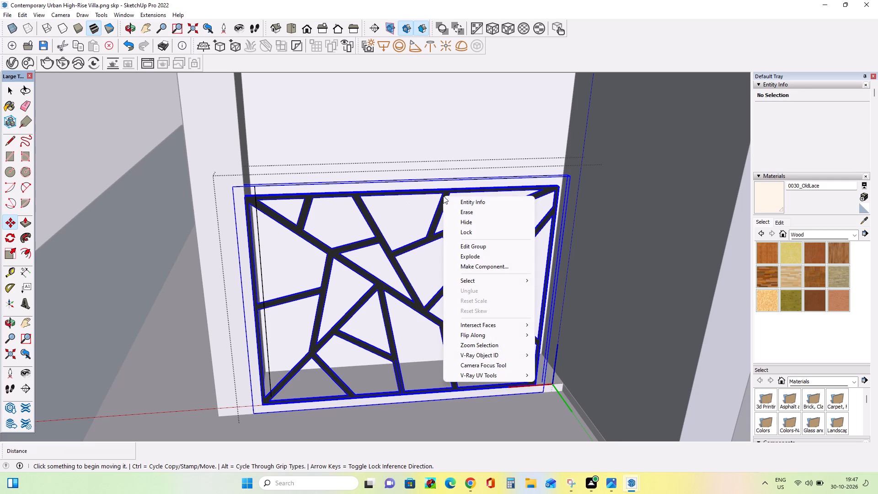
{"action": "left_click", "coordinate": [473, 247]}
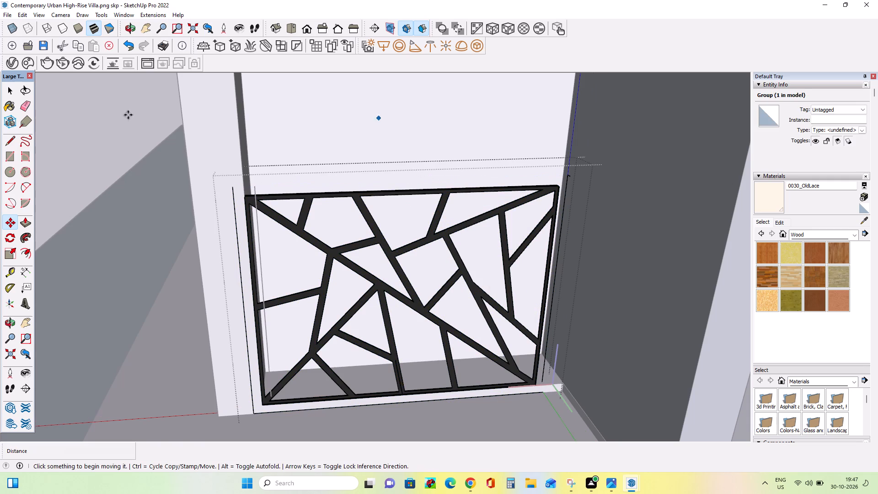
{"action": "left_click", "coordinate": [23, 103]}
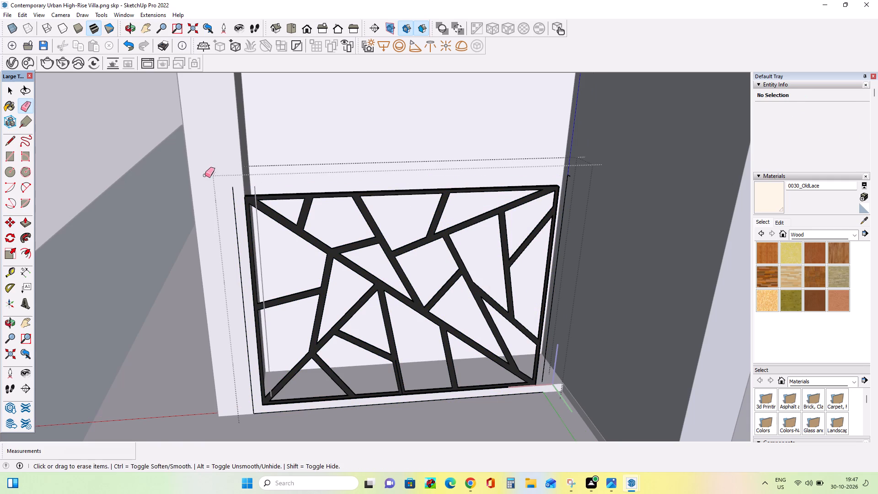
{"action": "left_click", "coordinate": [234, 211]}
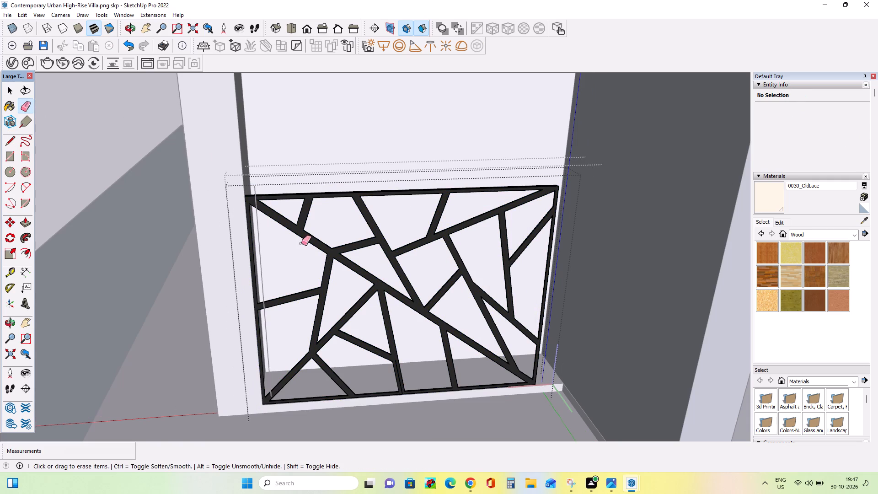
{"action": "left_click", "coordinate": [552, 305]}
{"action": "left_click", "coordinate": [258, 247]}
{"action": "double_click", "coordinate": [260, 249]}
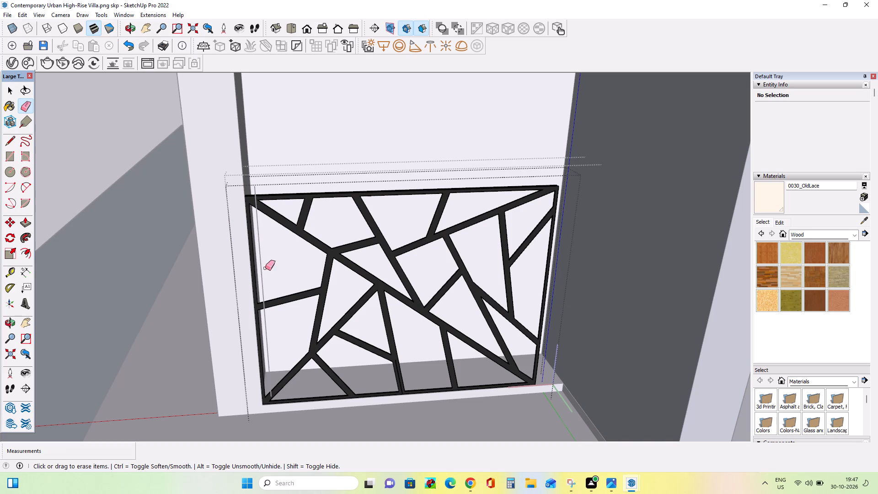
{"action": "left_click", "coordinate": [12, 88]}
{"action": "double_click", "coordinate": [63, 118]}
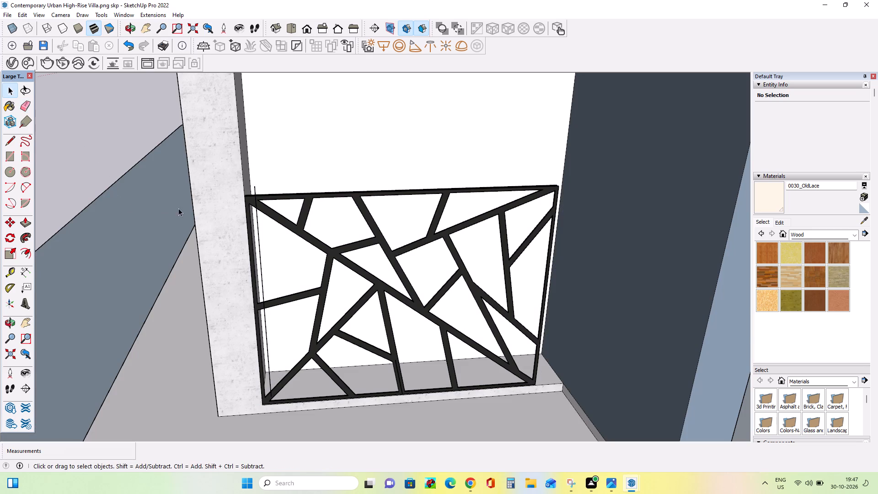
Open the grill component and delete the stray vertical line beside the pattern's side away from the grey-blue column.
{"action": "left_click", "coordinate": [261, 244]}
{"action": "left_click", "coordinate": [260, 247]}
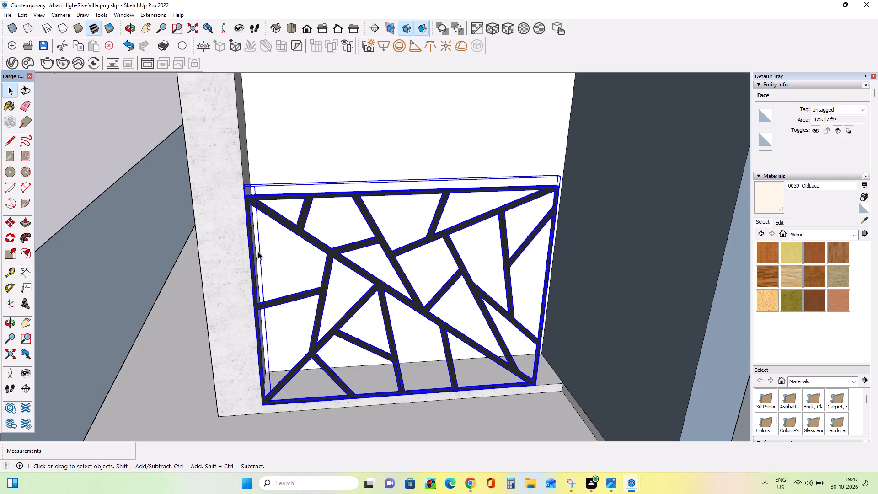
{"action": "left_click", "coordinate": [259, 252]}
{"action": "right_click", "coordinate": [259, 252]}
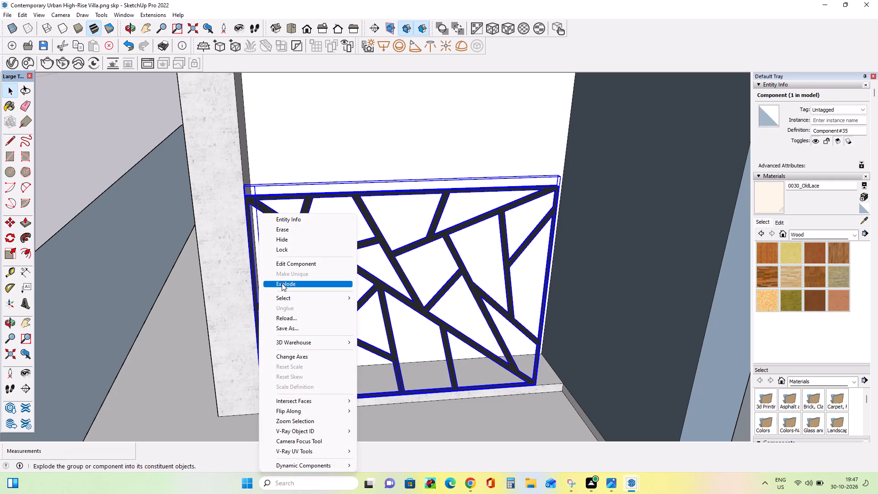
{"action": "left_click", "coordinate": [291, 266]}
{"action": "left_click", "coordinate": [257, 228]}
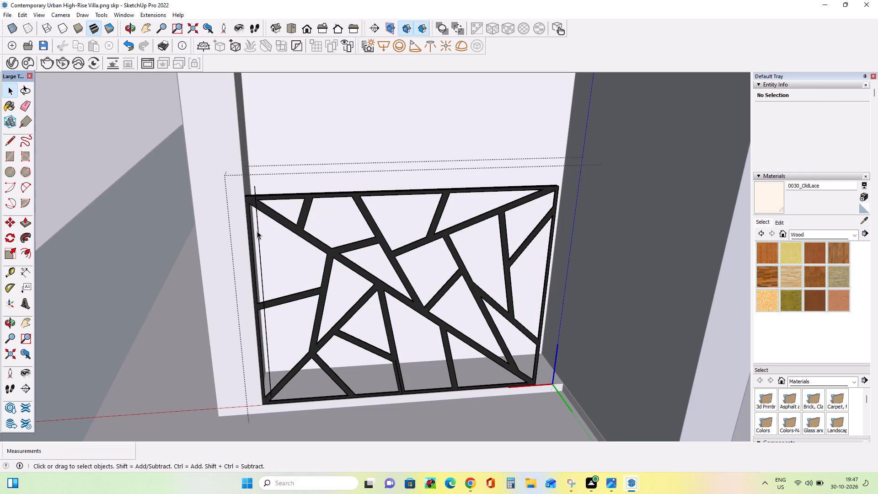
{"action": "key", "text": "Delete"}
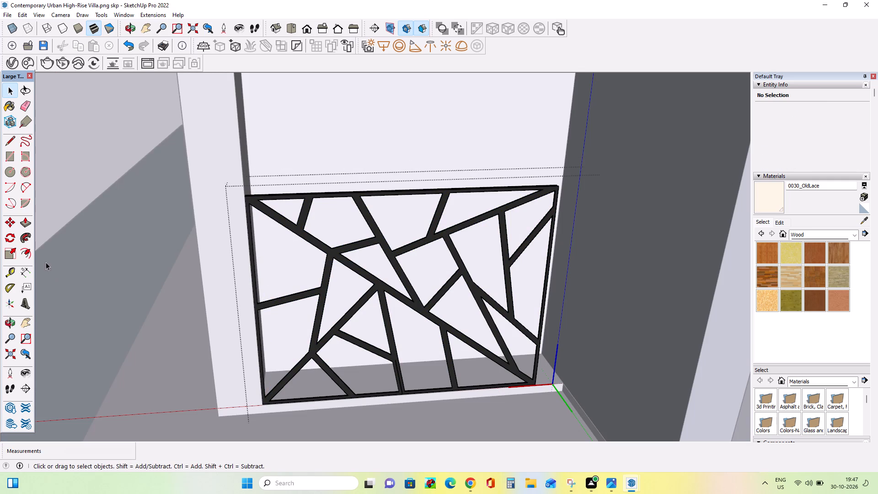
Scale the grill pattern to about 1.11 along red and -0.19 along green so it reaches the grey-blue column.
{"action": "left_click", "coordinate": [3, 251]}
{"action": "scroll", "coordinate": [547, 281], "scroll_direction": "up", "scroll_amount": 2}
{"action": "middle_click_drag", "start_coordinate": [548, 287], "coordinate": [483, 301]}
{"action": "left_click", "coordinate": [472, 306]}
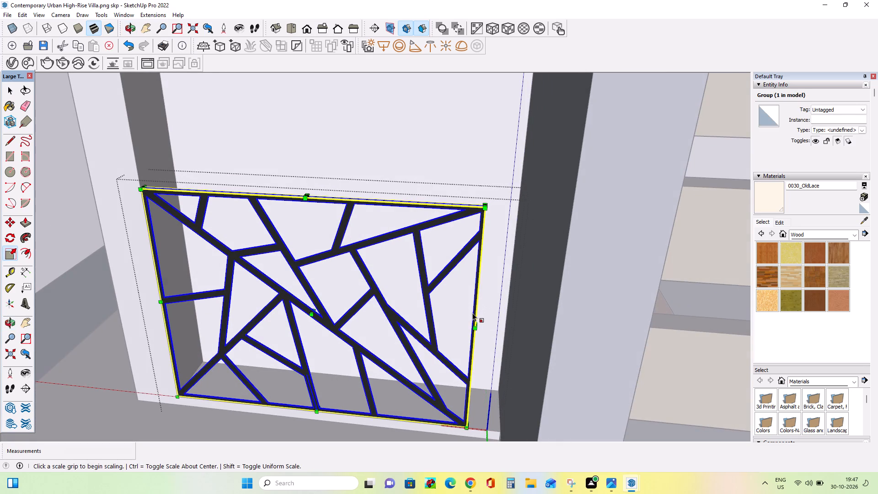
{"action": "scroll", "coordinate": [472, 329], "scroll_direction": "up", "scroll_amount": 4}
{"action": "left_click_drag", "start_coordinate": [476, 329], "coordinate": [524, 335]}
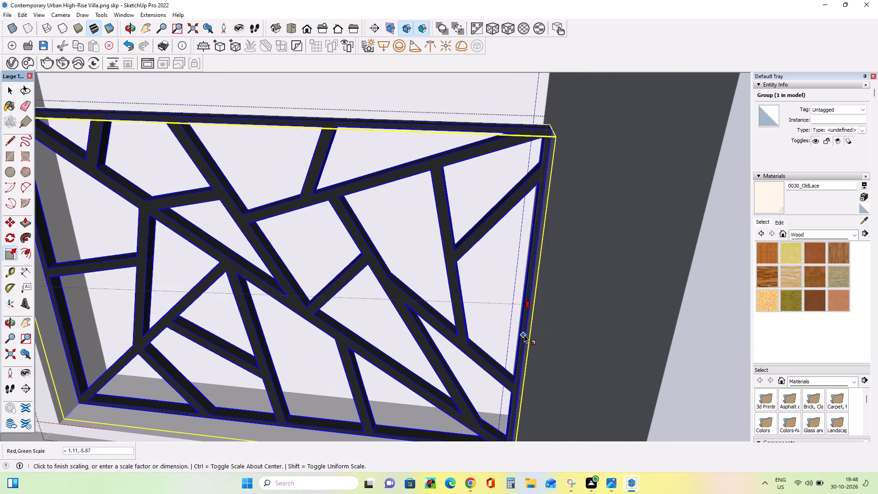
{"action": "left_click_drag", "start_coordinate": [524, 335], "coordinate": [526, 348]}
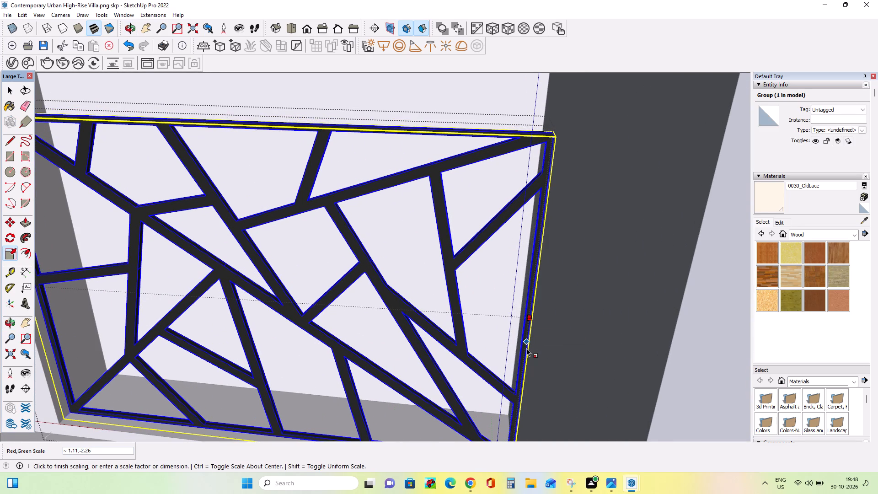
{"action": "left_click_drag", "start_coordinate": [526, 348], "coordinate": [525, 370]}
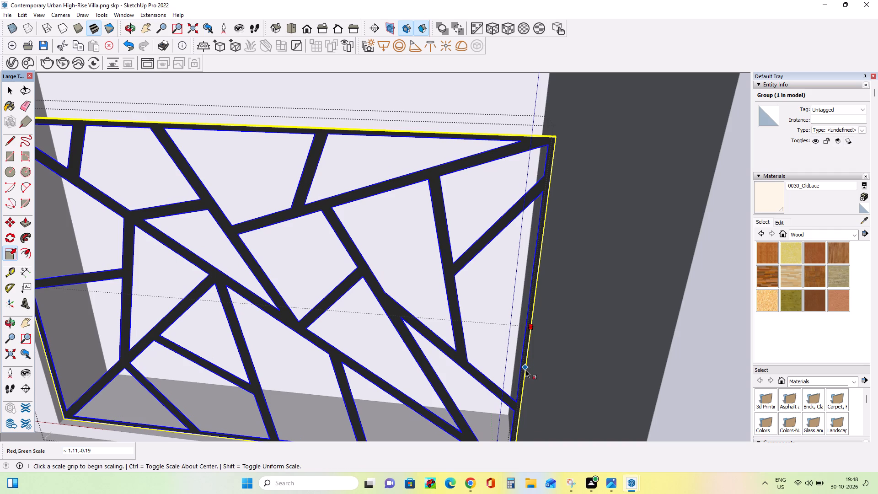
Copy the scaled grill pattern about 5' 3 7/8" straight up so it stacks directly above the original.
{"action": "scroll", "coordinate": [554, 351], "scroll_direction": "down", "scroll_amount": 16}
{"action": "scroll", "coordinate": [435, 343], "scroll_direction": "down", "scroll_amount": 4}
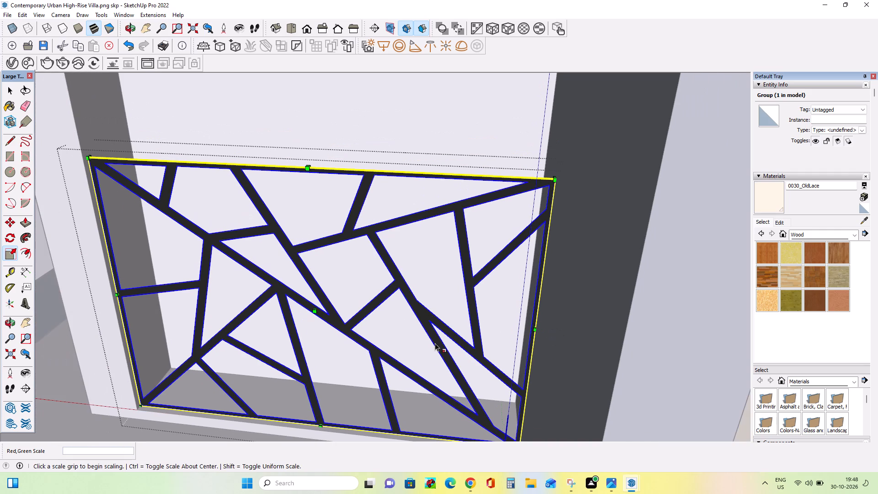
{"action": "scroll", "coordinate": [402, 329], "scroll_direction": "down", "scroll_amount": 3}
{"action": "scroll", "coordinate": [318, 328], "scroll_direction": "down", "scroll_amount": 8}
{"action": "middle_click_drag", "start_coordinate": [388, 344], "coordinate": [456, 311]}
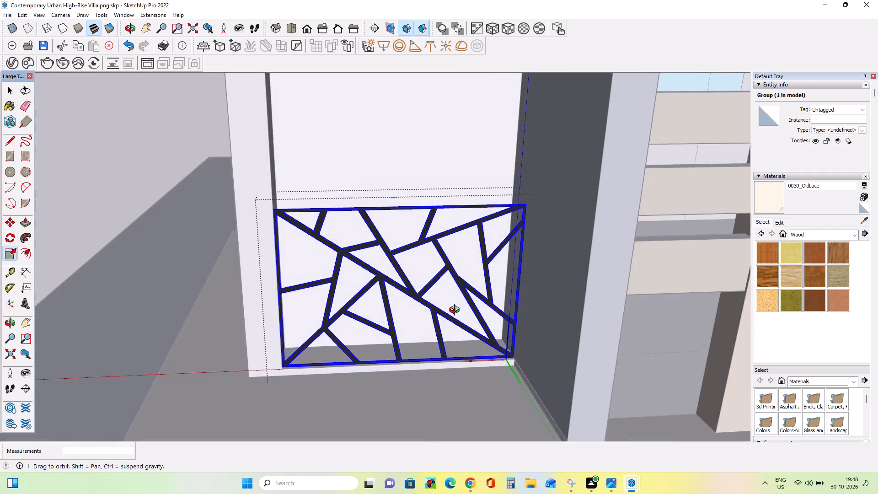
{"action": "middle_click_drag", "start_coordinate": [456, 311], "coordinate": [417, 332]}
{"action": "scroll", "coordinate": [417, 332], "scroll_direction": "down", "scroll_amount": 8}
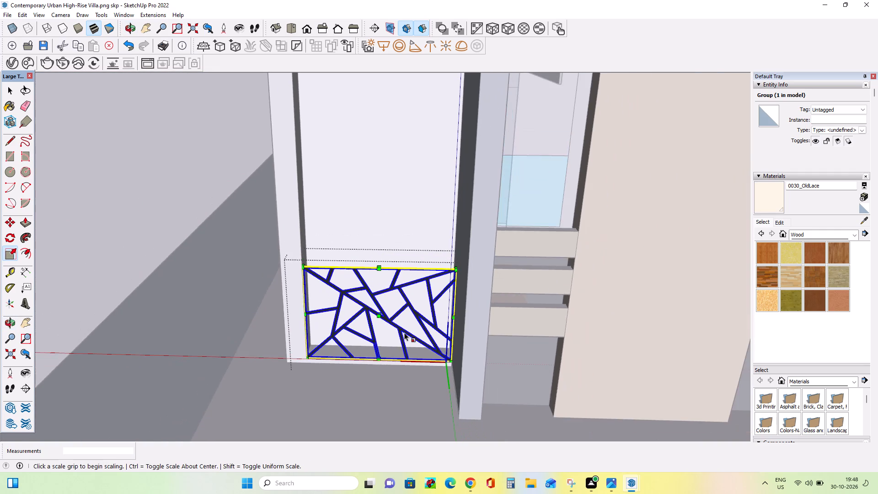
{"action": "scroll", "coordinate": [404, 333], "scroll_direction": "down", "scroll_amount": 4}
{"action": "left_click", "coordinate": [10, 226]}
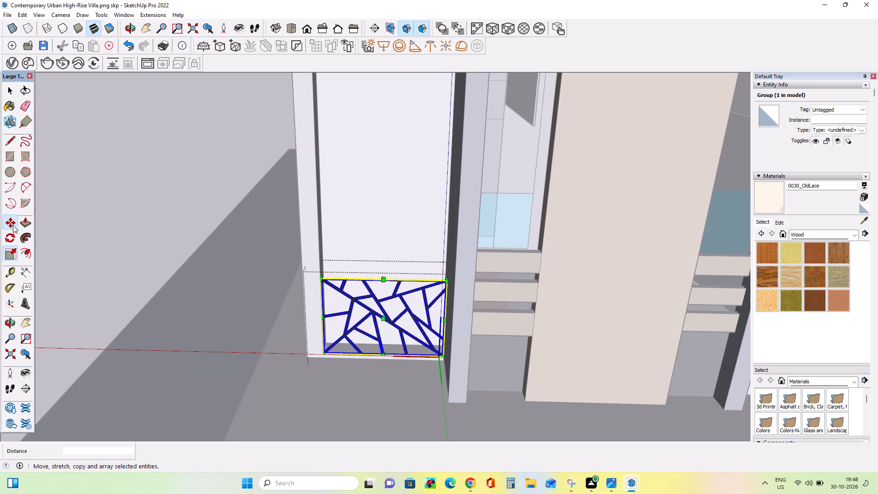
{"action": "left_click", "coordinate": [322, 279]}
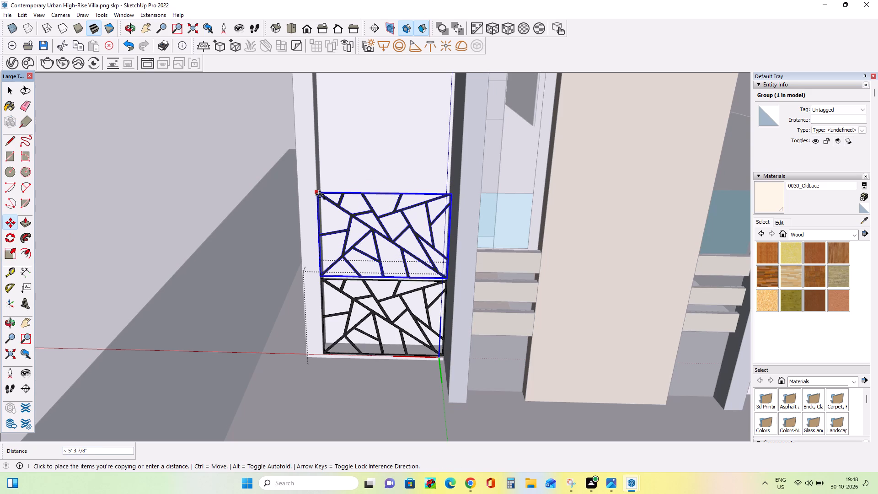
{"action": "left_click", "coordinate": [320, 195]}
Array the upward grill copy 9 times to fill the height of the facade recess.
{"action": "scroll", "coordinate": [320, 195], "scroll_direction": "down", "scroll_amount": 3}
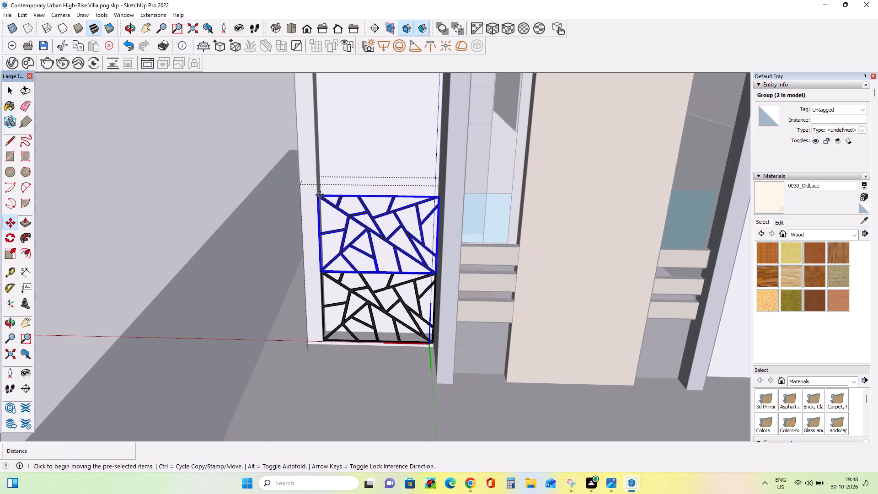
{"action": "scroll", "coordinate": [320, 195], "scroll_direction": "down", "scroll_amount": 19}
{"action": "scroll", "coordinate": [320, 195], "scroll_direction": "down", "scroll_amount": 15}
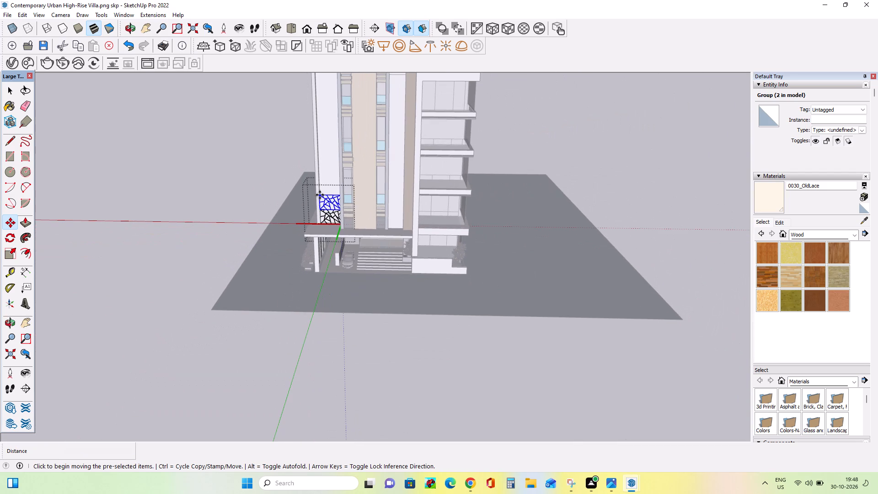
{"action": "key", "text": "shift+asterisk"}
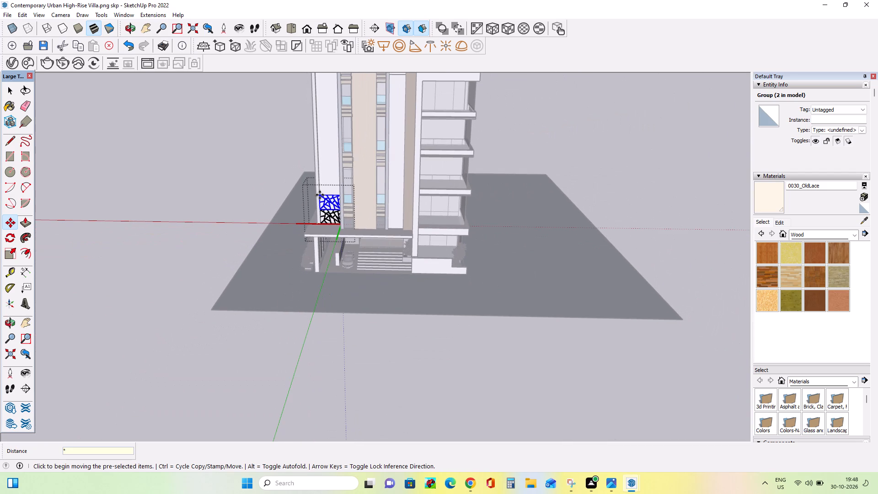
{"action": "key", "text": "9"}
{"action": "key", "text": "Return"}
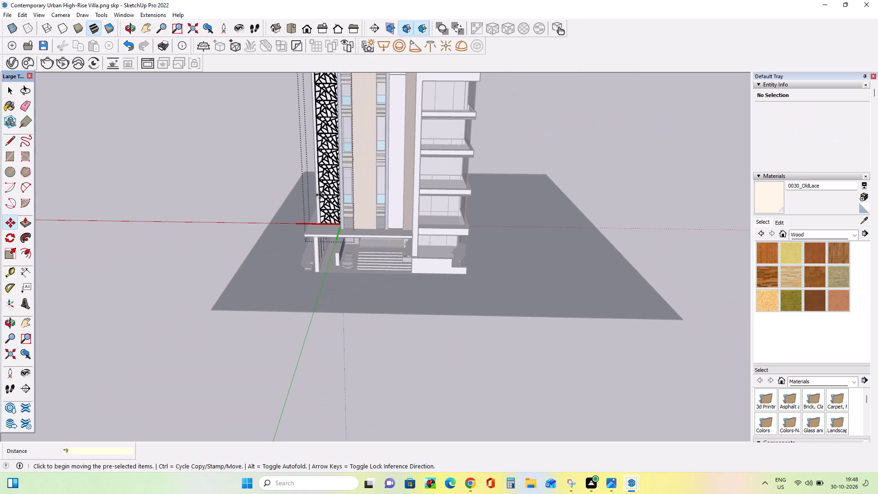
Scale the topmost grill panel to about -7.84 along green and 0.85 along blue so it fits the recess top.
{"action": "scroll", "coordinate": [320, 195], "scroll_direction": "down", "scroll_amount": 6}
{"action": "scroll", "coordinate": [312, 89], "scroll_direction": "up", "scroll_amount": 3}
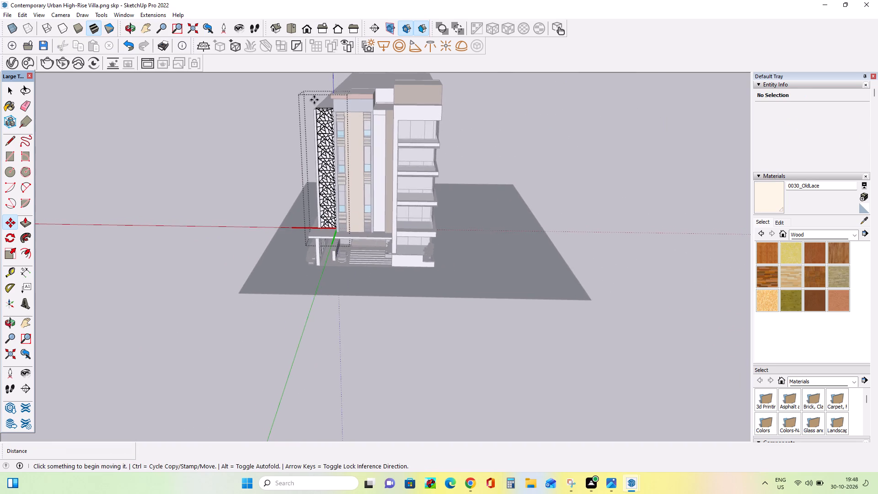
{"action": "scroll", "coordinate": [314, 100], "scroll_direction": "up", "scroll_amount": 20}
{"action": "scroll", "coordinate": [314, 100], "scroll_direction": "up", "scroll_amount": 3}
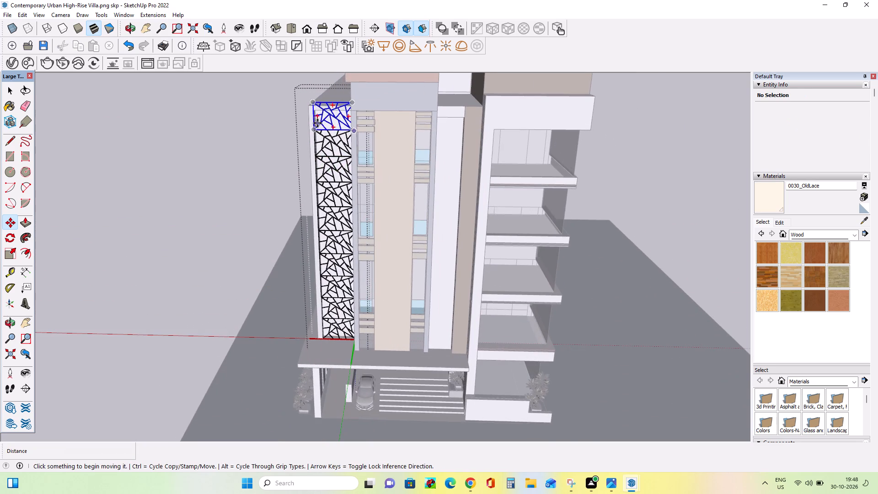
{"action": "scroll", "coordinate": [317, 123], "scroll_direction": "up", "scroll_amount": 6}
{"action": "middle_click_drag", "start_coordinate": [321, 125], "coordinate": [367, 150]}
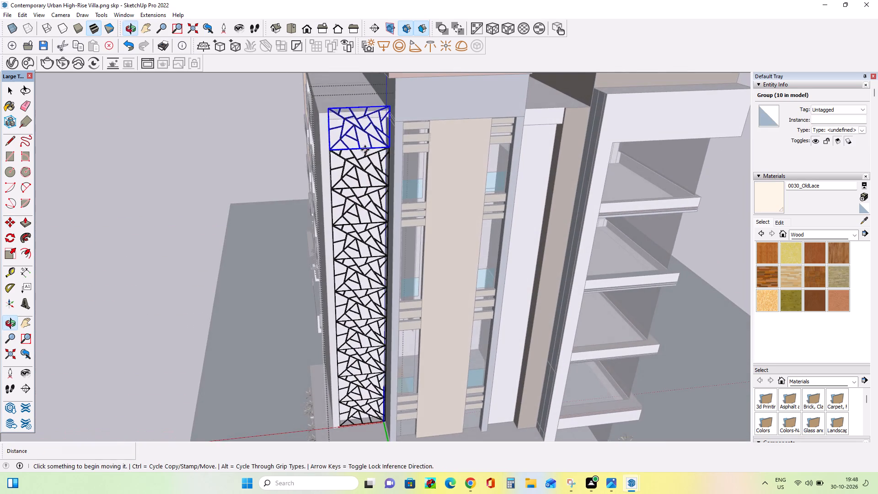
{"action": "scroll", "coordinate": [330, 100], "scroll_direction": "up", "scroll_amount": 7}
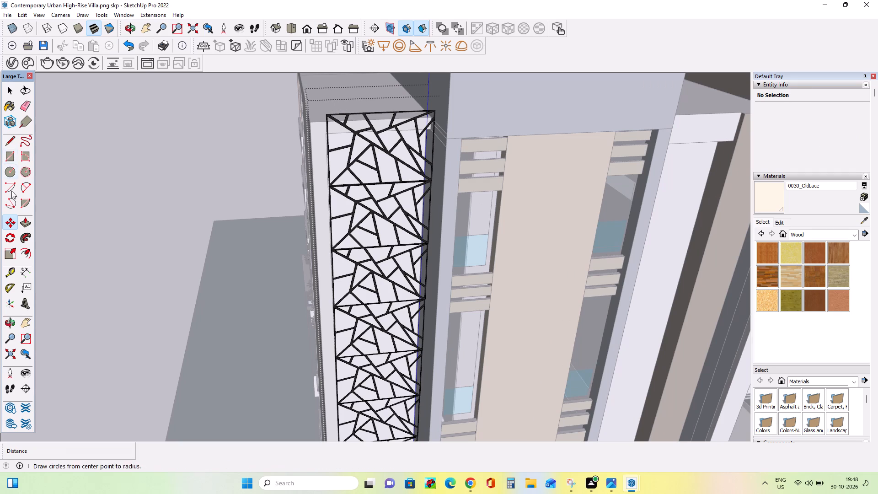
{"action": "left_click", "coordinate": [7, 249]}
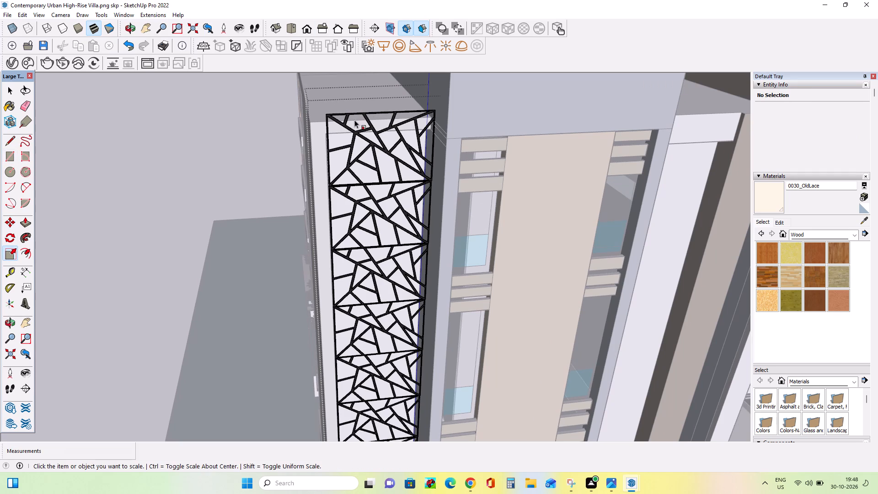
{"action": "left_click", "coordinate": [347, 116]}
{"action": "left_click_drag", "start_coordinate": [381, 108], "coordinate": [381, 123]}
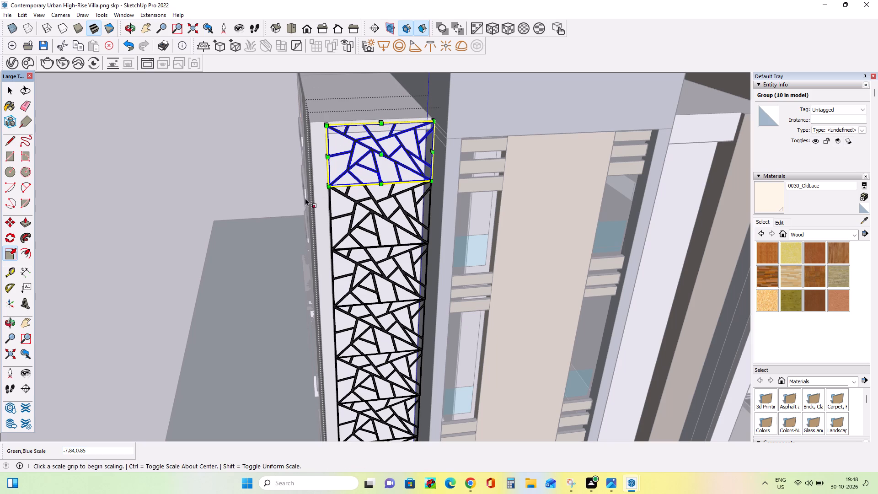
{"action": "middle_click_drag", "start_coordinate": [230, 187], "coordinate": [273, 187]}
{"action": "scroll", "coordinate": [301, 190], "scroll_direction": "up", "scroll_amount": 1}
{"action": "middle_click_drag", "start_coordinate": [301, 190], "coordinate": [305, 193]}
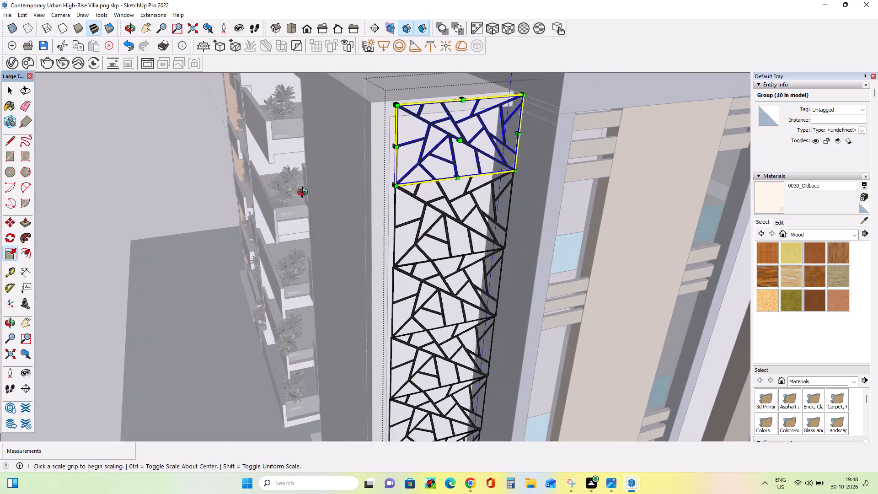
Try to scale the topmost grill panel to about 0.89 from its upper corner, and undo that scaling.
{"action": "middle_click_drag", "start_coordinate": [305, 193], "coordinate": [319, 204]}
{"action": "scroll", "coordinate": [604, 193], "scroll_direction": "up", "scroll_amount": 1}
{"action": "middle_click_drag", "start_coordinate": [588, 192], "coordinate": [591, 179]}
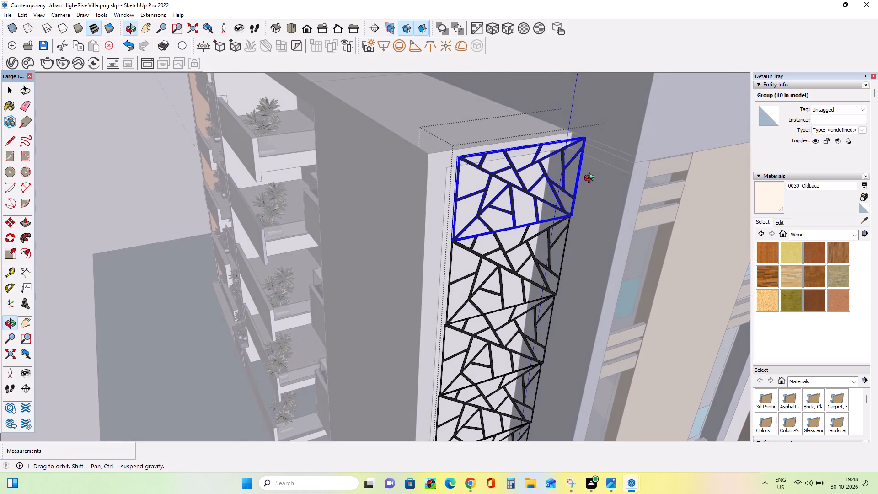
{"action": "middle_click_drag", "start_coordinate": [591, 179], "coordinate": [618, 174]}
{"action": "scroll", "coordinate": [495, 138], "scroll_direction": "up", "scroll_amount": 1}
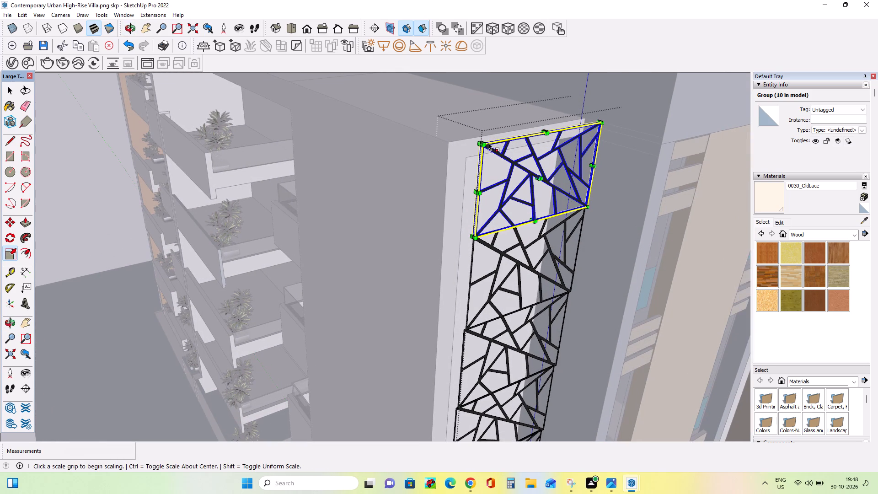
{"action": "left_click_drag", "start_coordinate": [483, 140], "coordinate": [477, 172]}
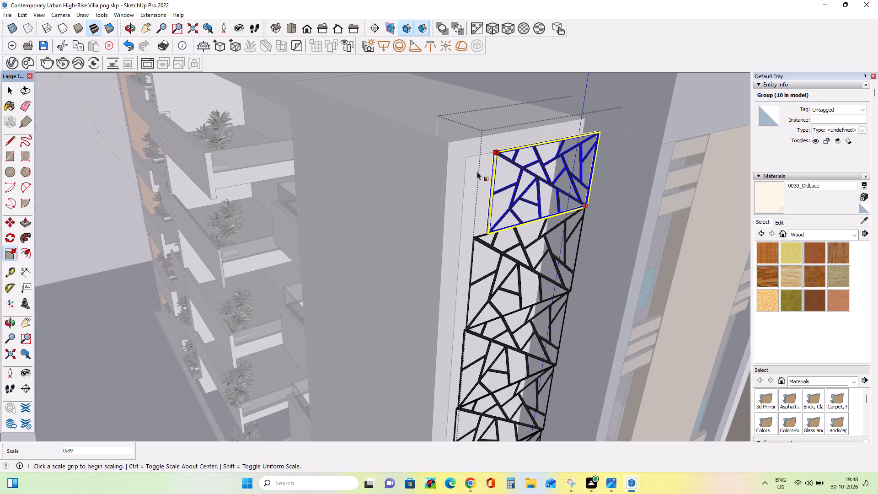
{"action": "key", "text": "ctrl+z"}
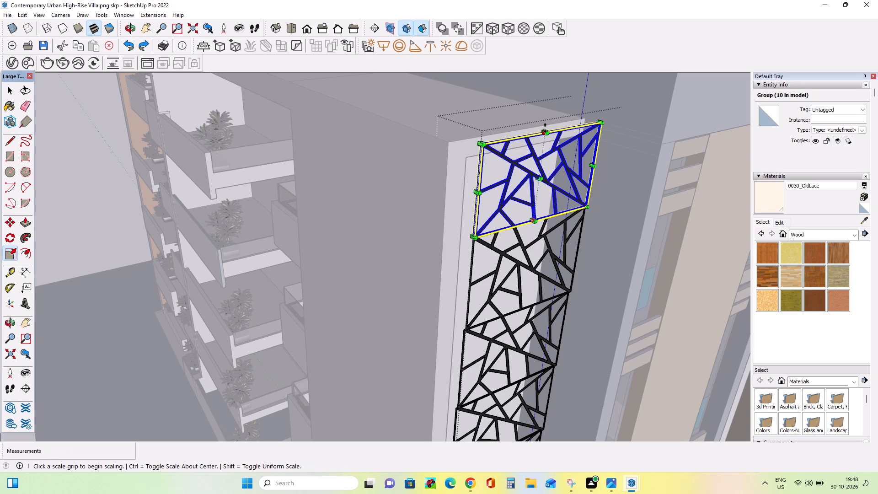
Scale the topmost grill panel to about 0.85 along blue so its upper edge fits just under the recess top.
{"action": "left_click_drag", "start_coordinate": [545, 128], "coordinate": [527, 153]}
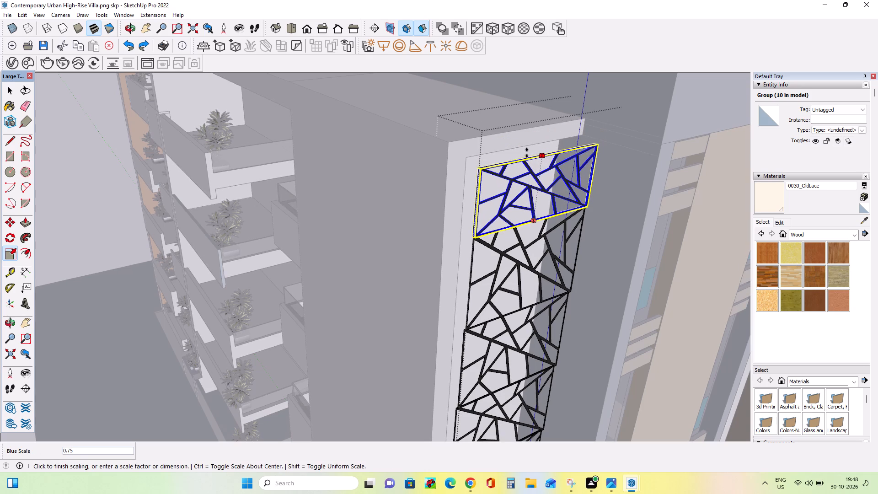
{"action": "left_click_drag", "start_coordinate": [527, 153], "coordinate": [522, 144]}
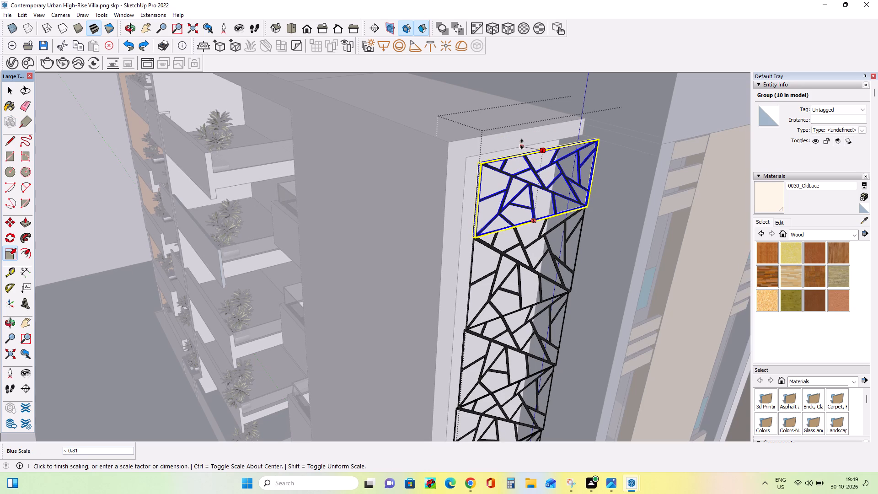
{"action": "left_click_drag", "start_coordinate": [522, 144], "coordinate": [522, 143]}
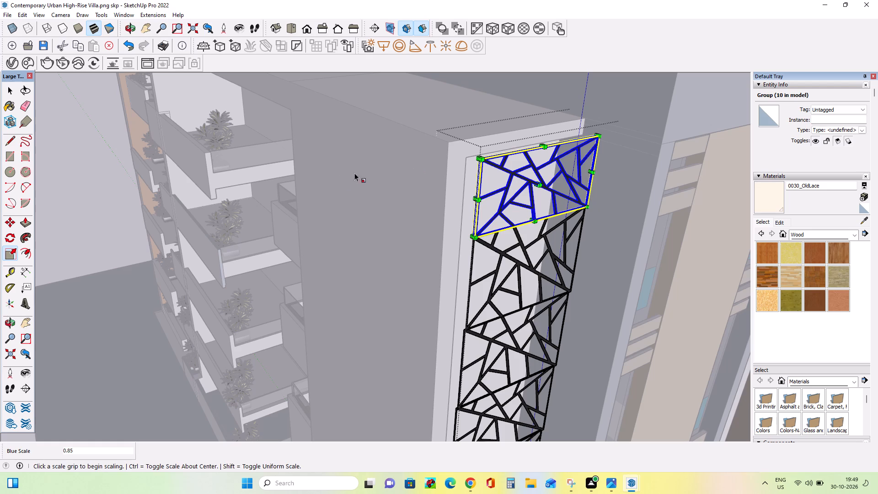
Inspect from several angles how the topmost grill panel fits the recess and meets the panel below.
{"action": "middle_click_drag", "start_coordinate": [337, 177], "coordinate": [278, 99]}
{"action": "middle_click_drag", "start_coordinate": [338, 182], "coordinate": [334, 192]}
{"action": "scroll", "coordinate": [335, 190], "scroll_direction": "down", "scroll_amount": 4}
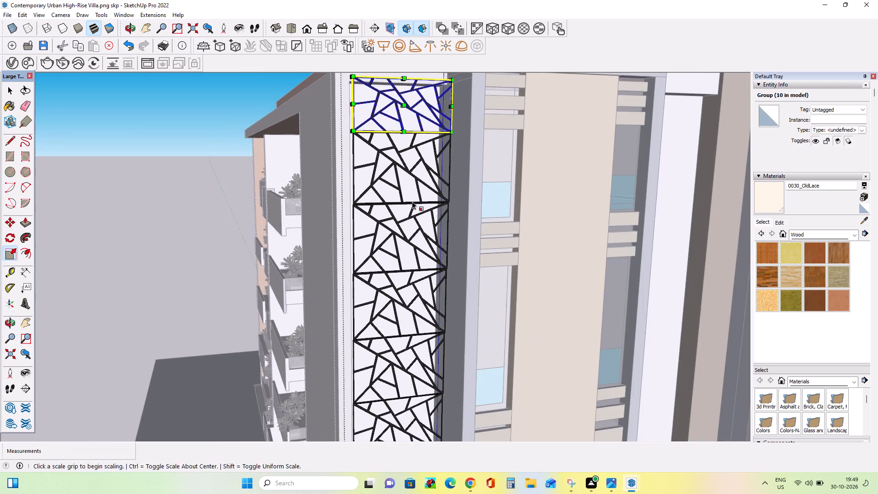
{"action": "middle_click_drag", "start_coordinate": [412, 201], "coordinate": [354, 255]}
{"action": "scroll", "coordinate": [361, 178], "scroll_direction": "up", "scroll_amount": 5}
{"action": "middle_click_drag", "start_coordinate": [391, 191], "coordinate": [373, 193]}
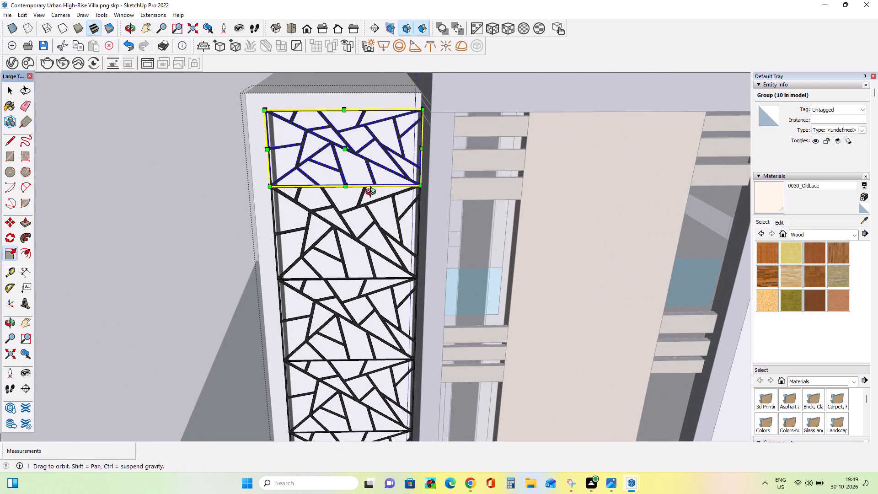
{"action": "middle_click_drag", "start_coordinate": [373, 193], "coordinate": [370, 194]}
{"action": "scroll", "coordinate": [370, 188], "scroll_direction": "up", "scroll_amount": 3}
{"action": "middle_click_drag", "start_coordinate": [376, 189], "coordinate": [396, 194]}
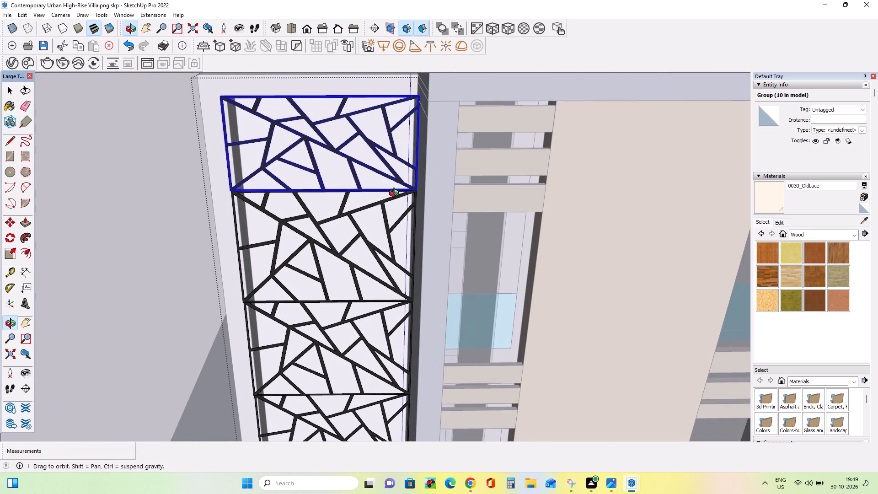
{"action": "middle_click_drag", "start_coordinate": [396, 194], "coordinate": [399, 195]}
{"action": "middle_click_drag", "start_coordinate": [426, 200], "coordinate": [467, 204]}
{"action": "middle_click_drag", "start_coordinate": [434, 225], "coordinate": [460, 265]}
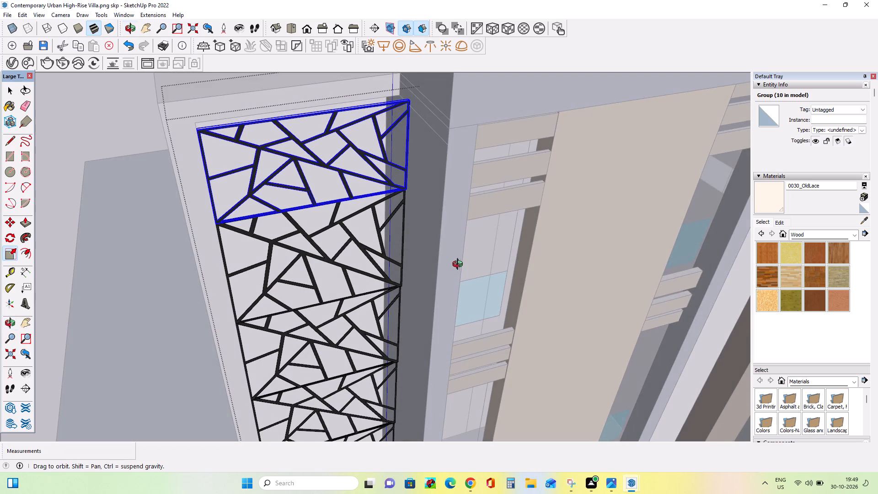
{"action": "middle_click_drag", "start_coordinate": [460, 265], "coordinate": [460, 178]}
{"action": "scroll", "coordinate": [460, 178], "scroll_direction": "down", "scroll_amount": 14}
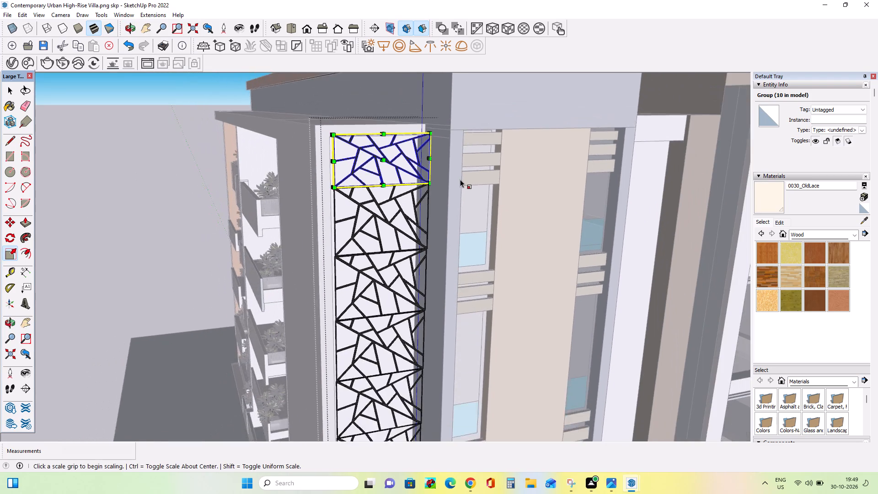
{"action": "scroll", "coordinate": [460, 179], "scroll_direction": "down", "scroll_amount": 17}
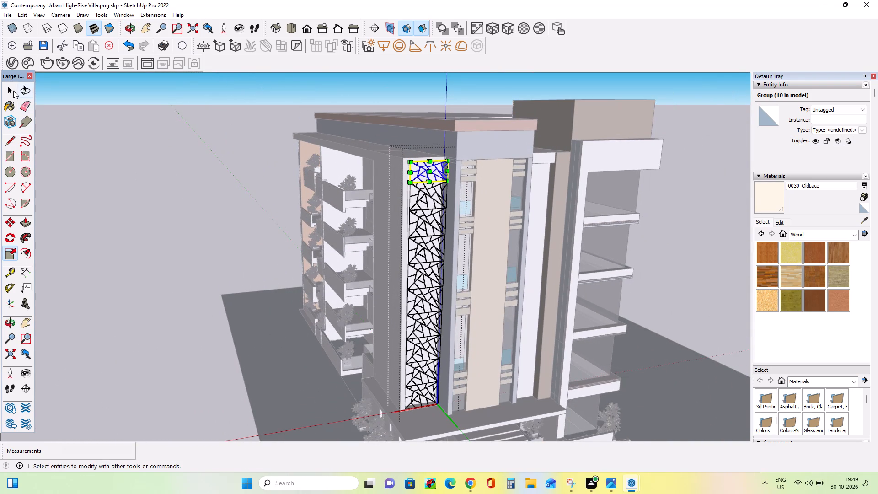
Leave the facade component and examine the full column of grill panels against the rest of the front elevation.
{"action": "left_click", "coordinate": [13, 91]}
{"action": "double_click", "coordinate": [86, 151]}
{"action": "middle_click_drag", "start_coordinate": [276, 206], "coordinate": [278, 186]}
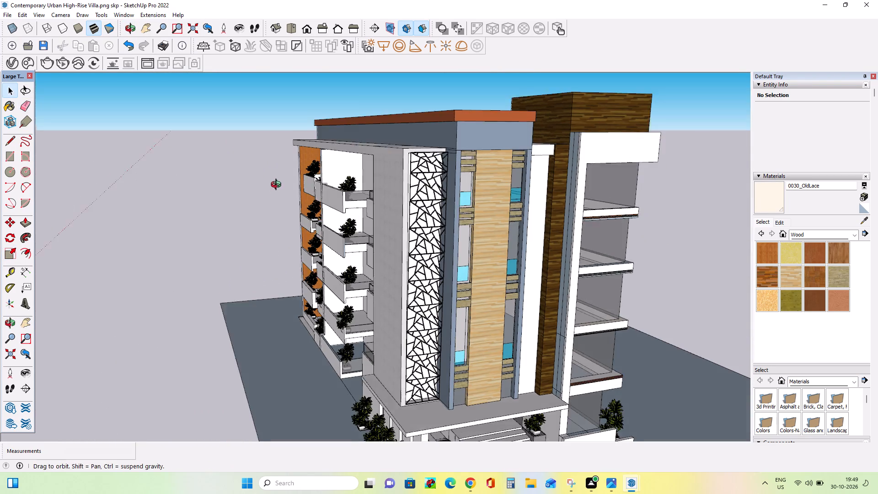
{"action": "middle_click_drag", "start_coordinate": [278, 186], "coordinate": [308, 173]}
{"action": "scroll", "coordinate": [411, 250], "scroll_direction": "up", "scroll_amount": 1}
{"action": "scroll", "coordinate": [444, 341], "scroll_direction": "up", "scroll_amount": 4}
{"action": "middle_click_drag", "start_coordinate": [456, 344], "coordinate": [450, 335]}
{"action": "scroll", "coordinate": [450, 335], "scroll_direction": "down", "scroll_amount": 6}
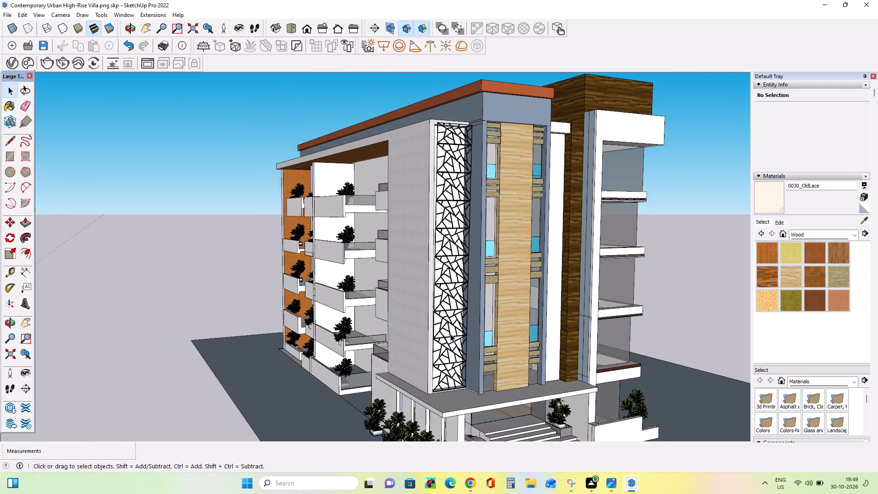
{"action": "scroll", "coordinate": [450, 334], "scroll_direction": "down", "scroll_amount": 3}
{"action": "middle_click_drag", "start_coordinate": [442, 322], "coordinate": [380, 312]}
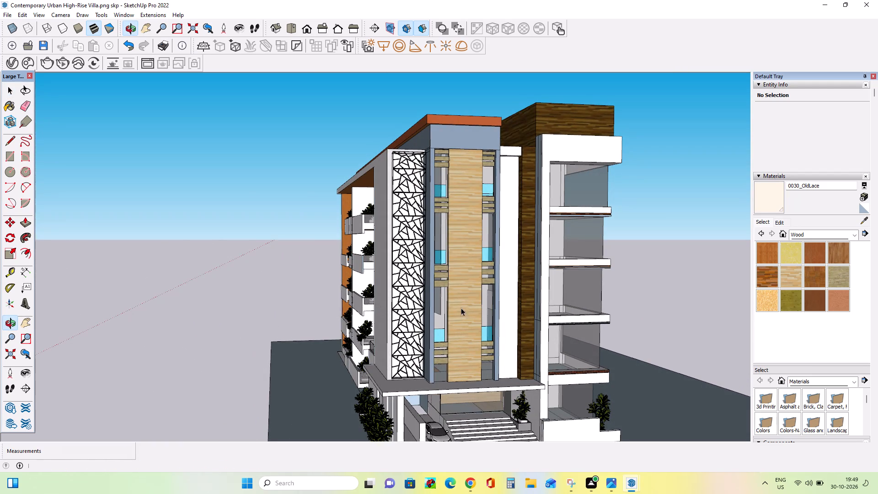
{"action": "middle_click_drag", "start_coordinate": [441, 328], "coordinate": [420, 339]}
{"action": "scroll", "coordinate": [418, 338], "scroll_direction": "down", "scroll_amount": 1}
{"action": "scroll", "coordinate": [375, 371], "scroll_direction": "up", "scroll_amount": 1}
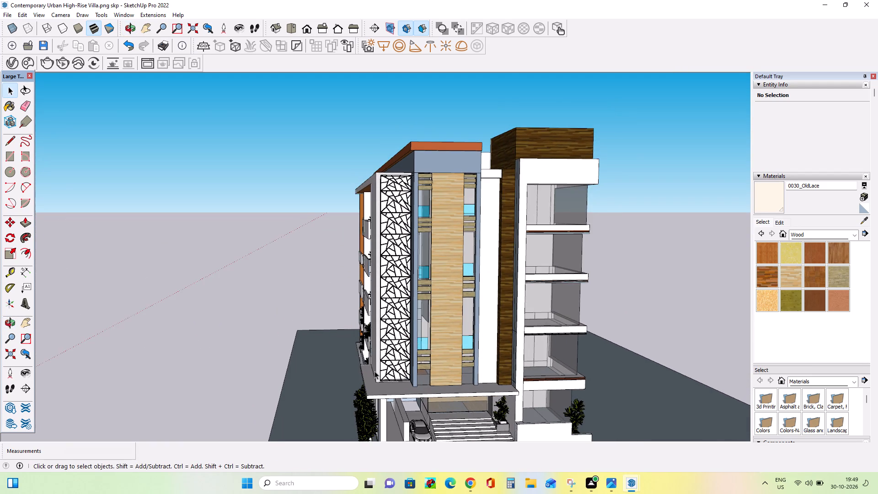
{"action": "scroll", "coordinate": [375, 371], "scroll_direction": "up", "scroll_amount": 1}
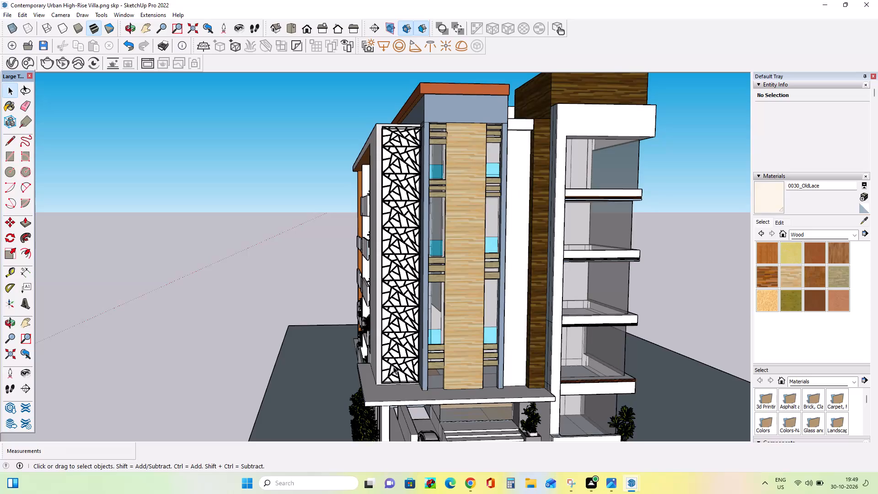
{"action": "middle_click_drag", "start_coordinate": [395, 368], "coordinate": [400, 377]}
{"action": "scroll", "coordinate": [401, 258], "scroll_direction": "up", "scroll_amount": 6}
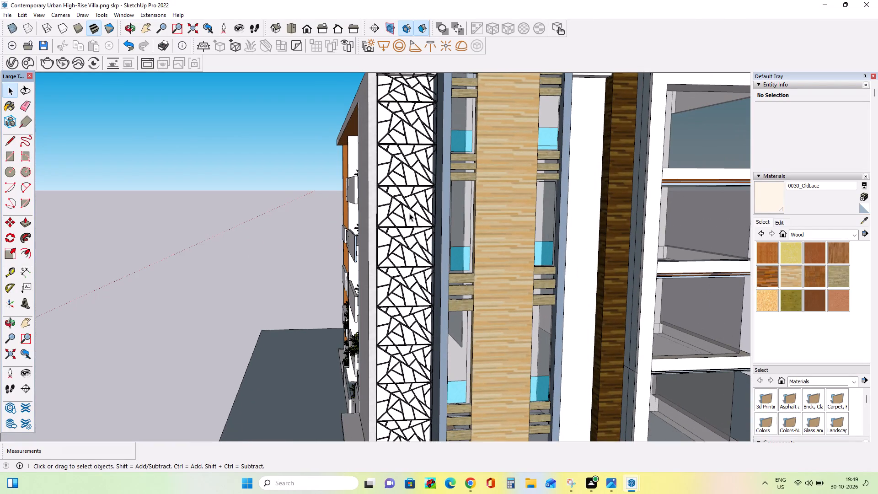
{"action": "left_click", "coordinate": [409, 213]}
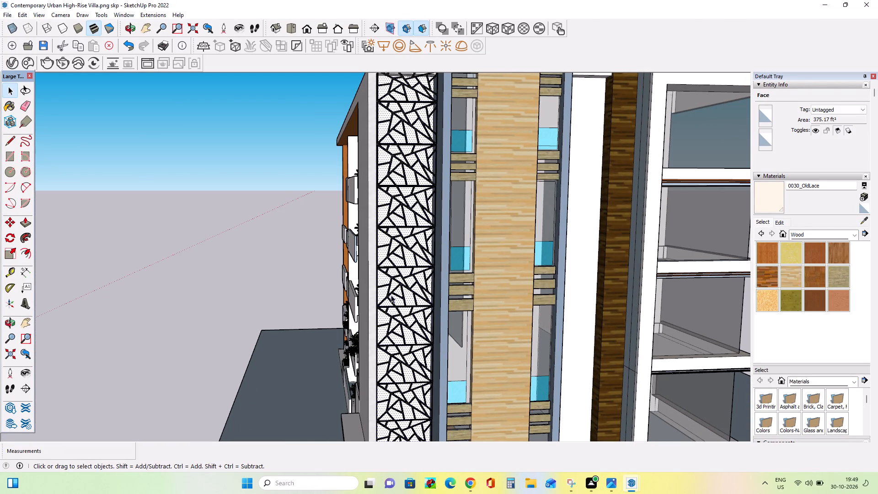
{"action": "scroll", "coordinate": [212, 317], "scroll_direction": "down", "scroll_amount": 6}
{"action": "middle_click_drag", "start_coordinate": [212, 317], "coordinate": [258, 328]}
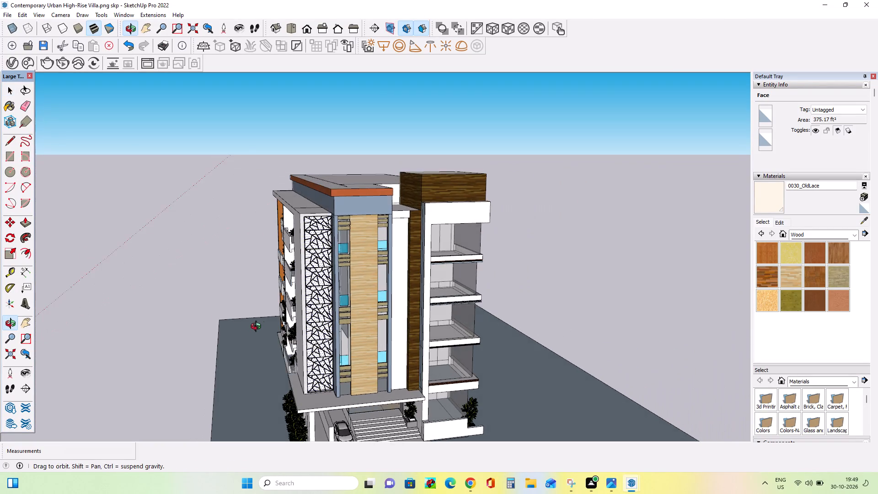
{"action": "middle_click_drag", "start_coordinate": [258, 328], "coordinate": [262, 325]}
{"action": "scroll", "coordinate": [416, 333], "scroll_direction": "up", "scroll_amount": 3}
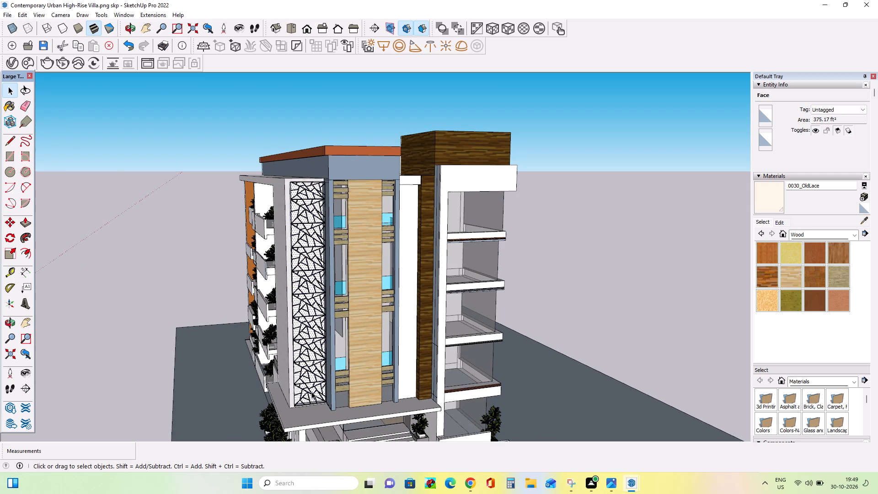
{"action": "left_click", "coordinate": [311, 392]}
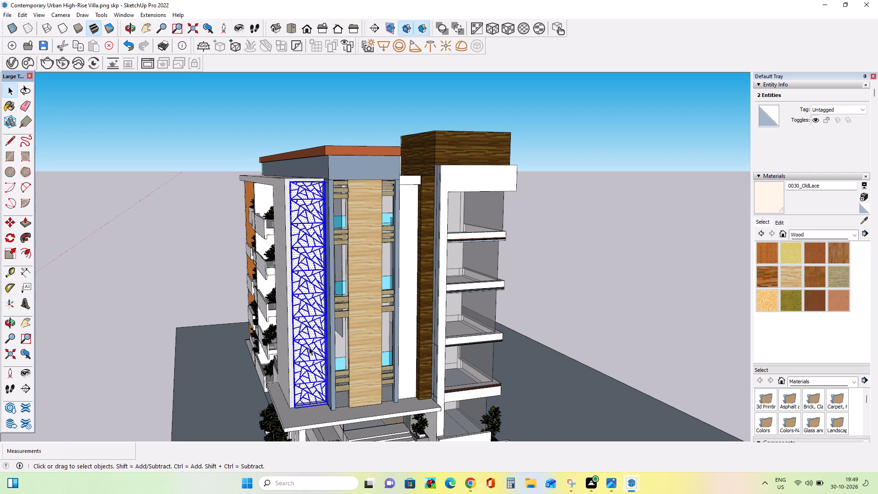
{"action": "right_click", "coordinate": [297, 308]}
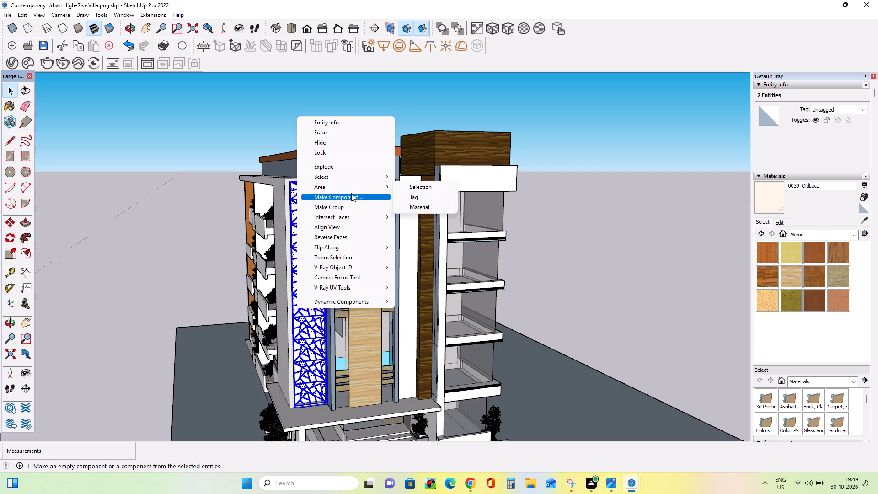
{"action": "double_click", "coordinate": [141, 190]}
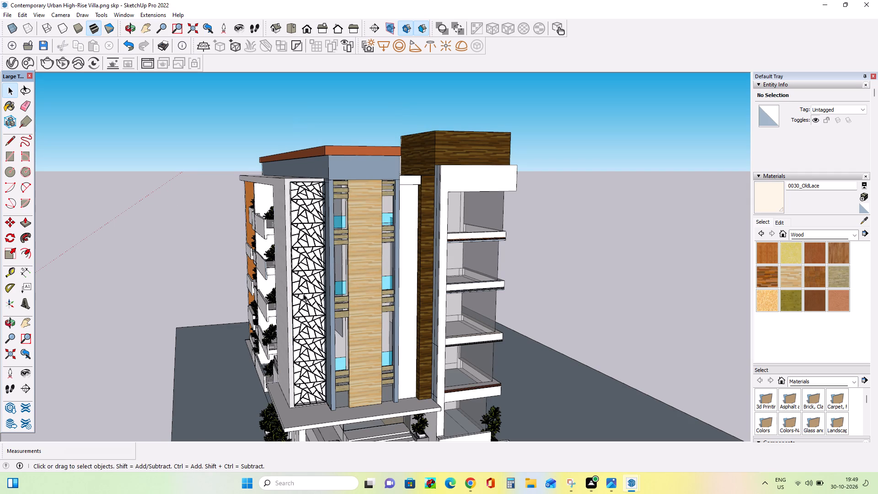
Inside the reopened grill facade component, copy the lowest grill panel about 21' 8 5/8" across to the white wall strip beyond the wood panel.
{"action": "left_click", "coordinate": [303, 294]}
{"action": "right_click", "coordinate": [303, 294]}
{"action": "right_click", "coordinate": [303, 294]}
{"action": "right_click", "coordinate": [303, 294]}
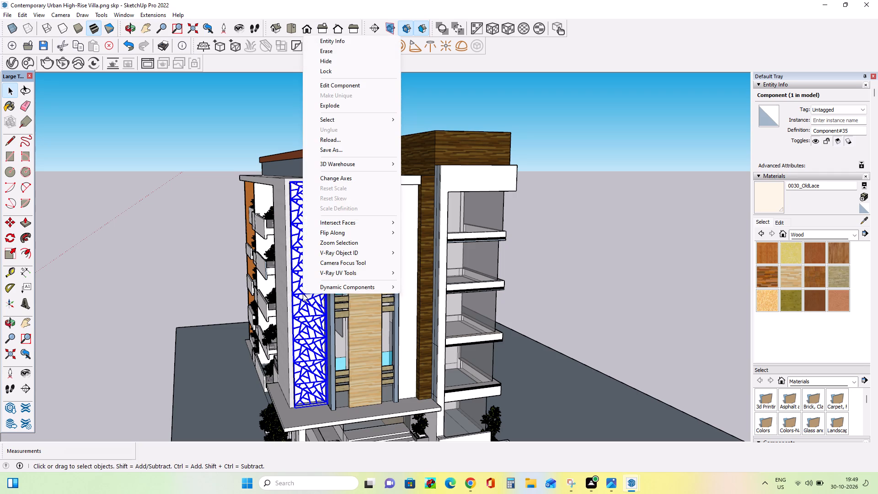
{"action": "left_click", "coordinate": [355, 87]}
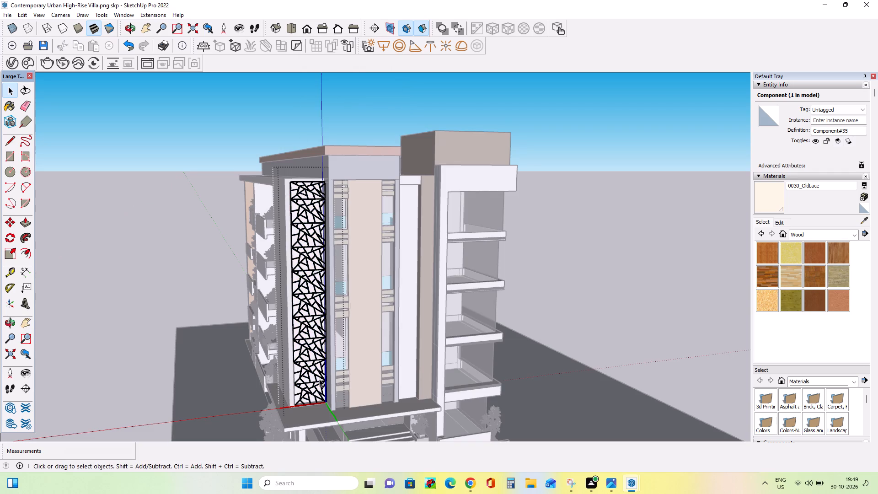
{"action": "left_click", "coordinate": [308, 392]}
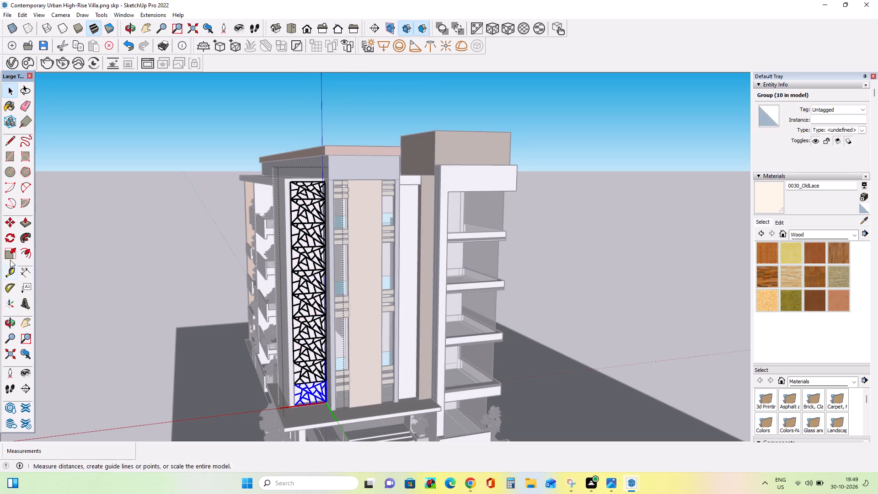
{"action": "left_click", "coordinate": [8, 223]}
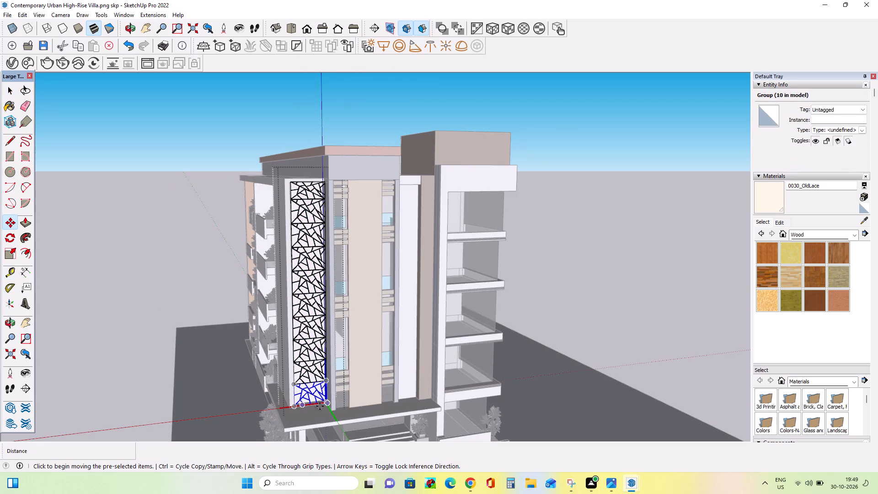
{"action": "left_click", "coordinate": [326, 401]}
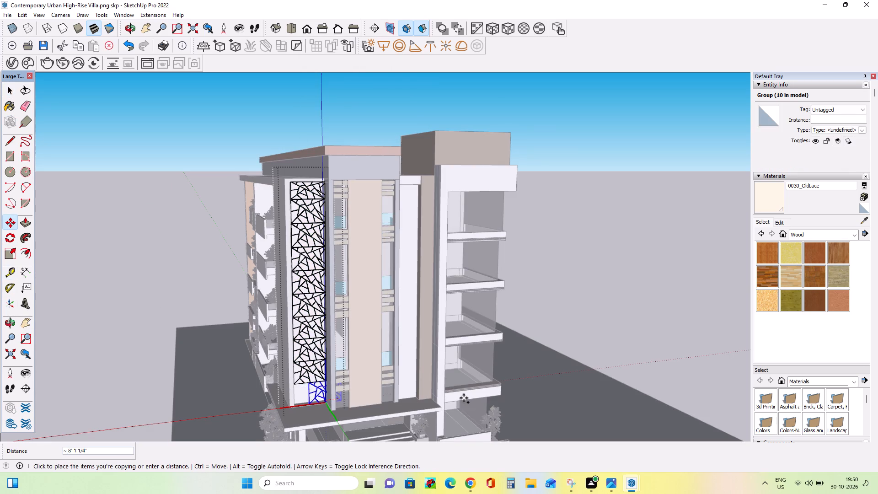
{"action": "left_click", "coordinate": [416, 402]}
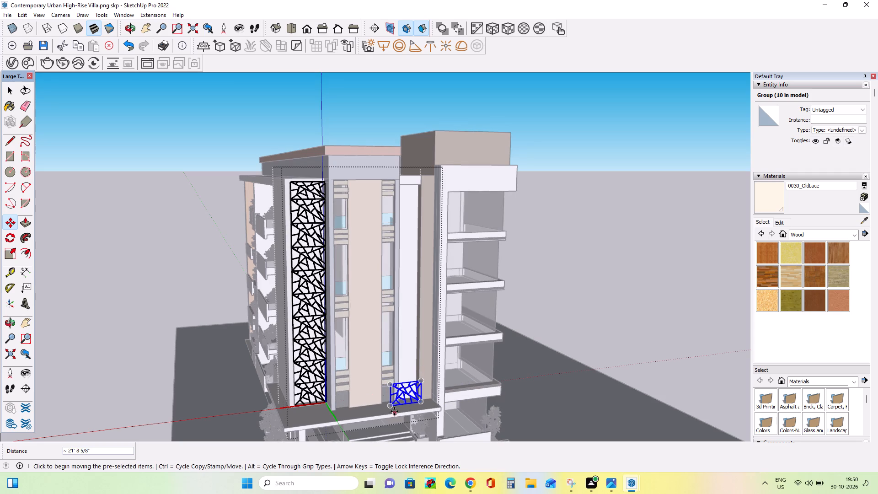
Scale the copied grill panel narrower along red to suit the width of the white wall strip.
{"action": "scroll", "coordinate": [394, 411], "scroll_direction": "up", "scroll_amount": 11}
{"action": "middle_click_drag", "start_coordinate": [396, 411], "coordinate": [385, 403]}
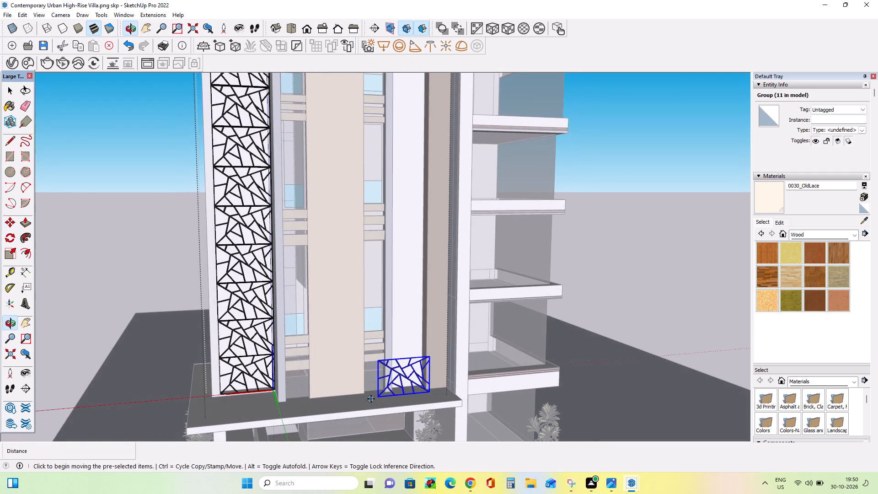
{"action": "scroll", "coordinate": [371, 399], "scroll_direction": "up", "scroll_amount": 7}
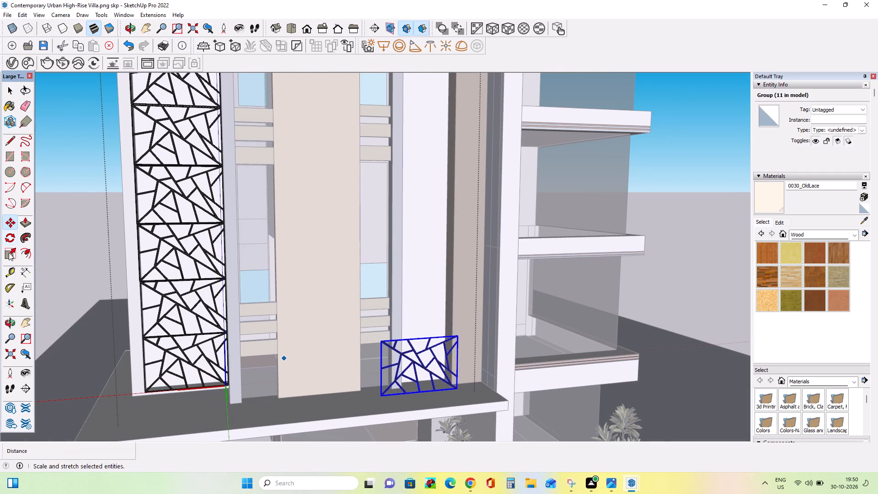
{"action": "left_click", "coordinate": [9, 254]}
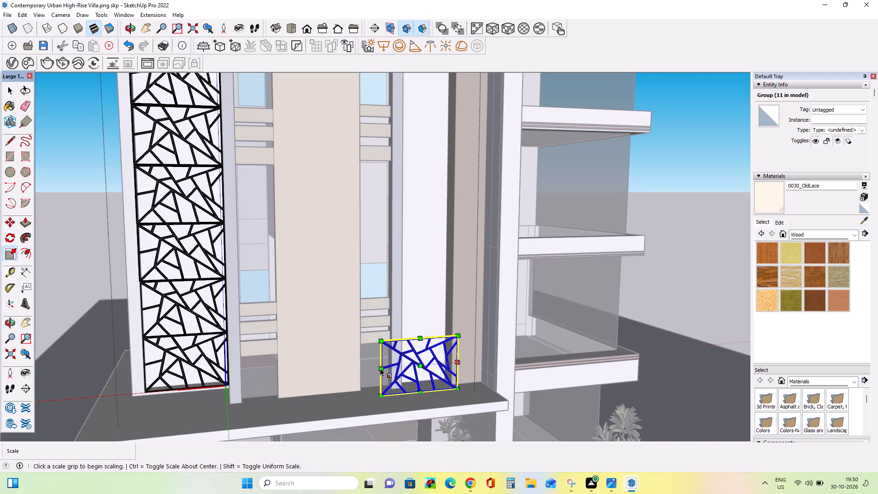
{"action": "left_click_drag", "start_coordinate": [380, 368], "coordinate": [410, 365]}
{"action": "middle_click_drag", "start_coordinate": [459, 393], "coordinate": [408, 400]}
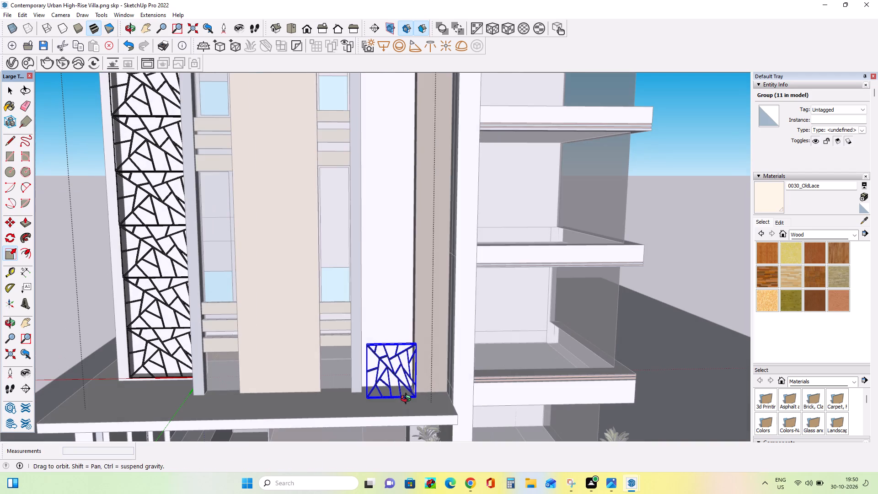
Move the narrowed grill panel so its lower corner meets the grey-blue column beside the white wall strip.
{"action": "middle_click_drag", "start_coordinate": [408, 400], "coordinate": [409, 400]}
{"action": "left_click", "coordinate": [13, 221]}
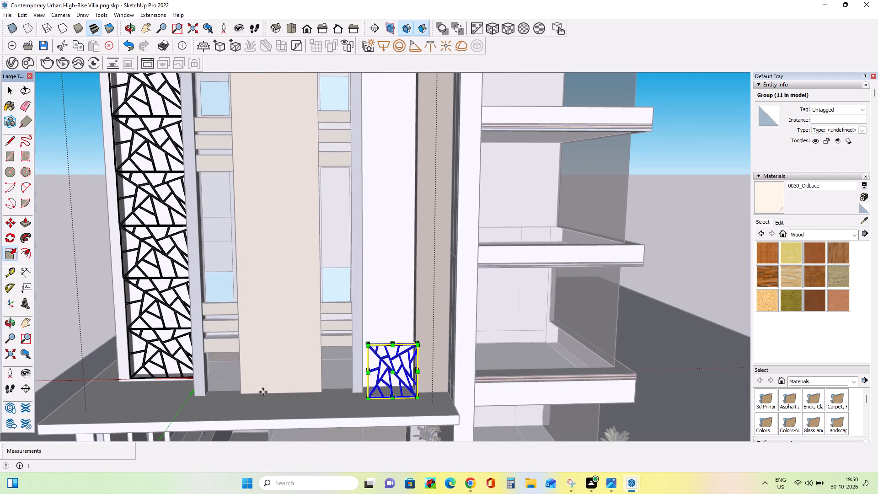
{"action": "left_click_drag", "start_coordinate": [369, 399], "coordinate": [362, 391]}
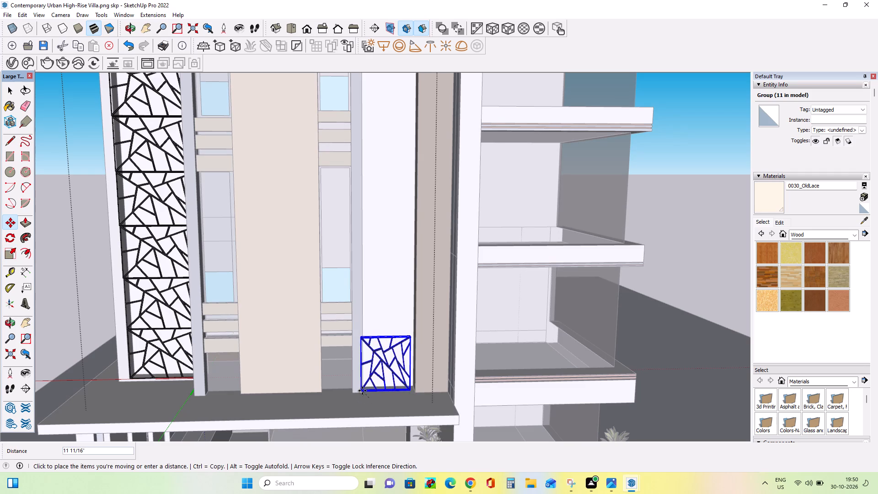
{"action": "left_click_drag", "start_coordinate": [362, 391], "coordinate": [371, 391]}
{"action": "scroll", "coordinate": [371, 392], "scroll_direction": "up", "scroll_amount": 18}
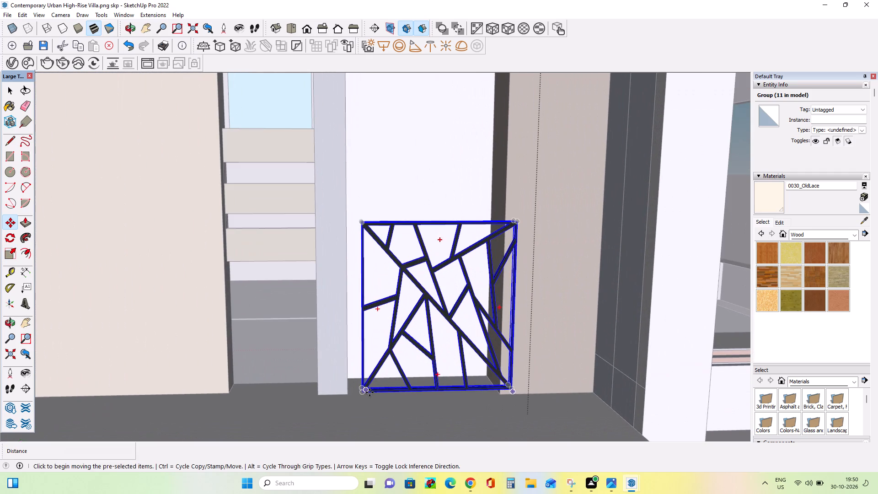
{"action": "left_click_drag", "start_coordinate": [367, 392], "coordinate": [352, 387]}
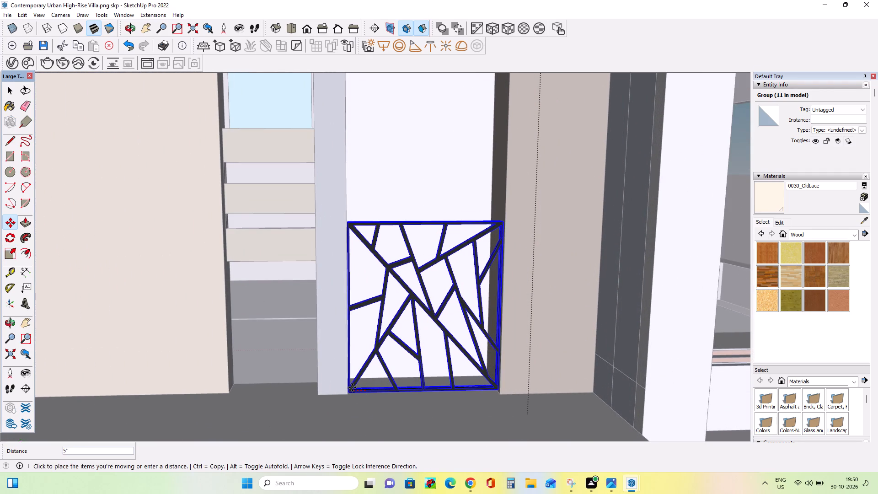
{"action": "left_click_drag", "start_coordinate": [352, 387], "coordinate": [352, 388]}
Adjust the grill panel's depth and position at its bottom corners to seat it inside the white strip's recess.
{"action": "scroll", "coordinate": [364, 422], "scroll_direction": "down", "scroll_amount": 3}
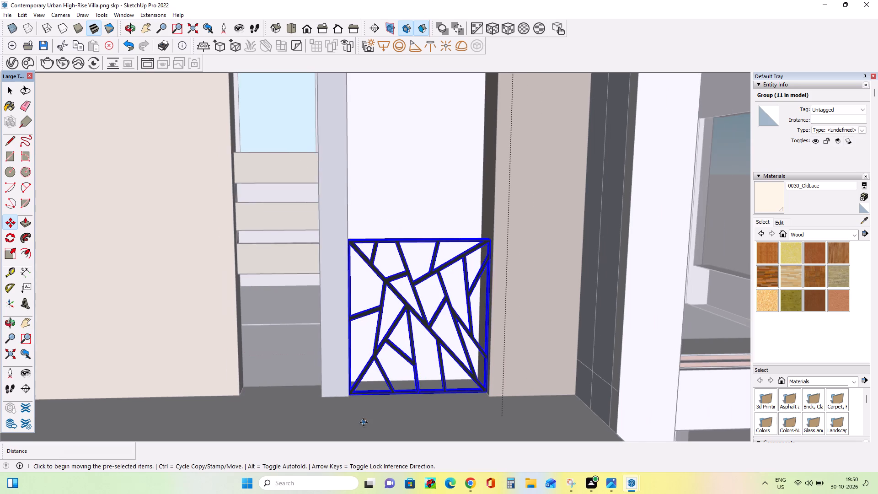
{"action": "scroll", "coordinate": [364, 422], "scroll_direction": "down", "scroll_amount": 4}
{"action": "middle_click_drag", "start_coordinate": [403, 405], "coordinate": [441, 420]}
{"action": "scroll", "coordinate": [441, 420], "scroll_direction": "down", "scroll_amount": 1}
{"action": "scroll", "coordinate": [464, 413], "scroll_direction": "up", "scroll_amount": 3}
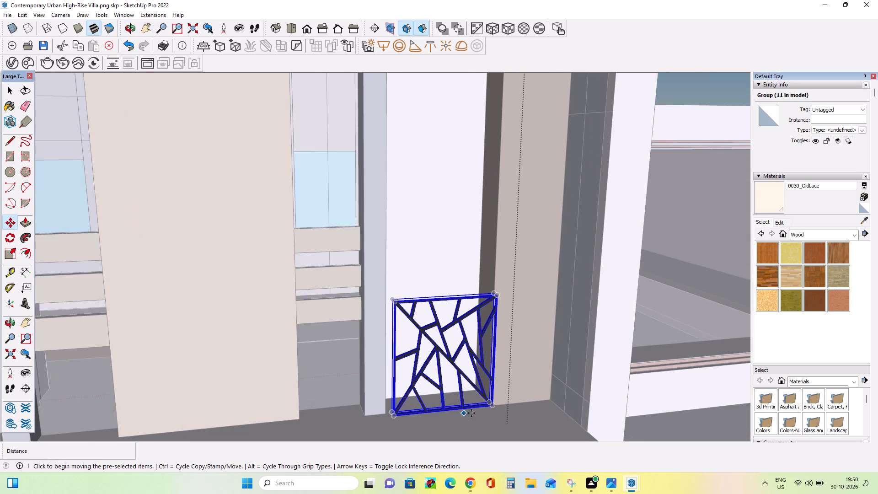
{"action": "left_click_drag", "start_coordinate": [497, 404], "coordinate": [488, 398]}
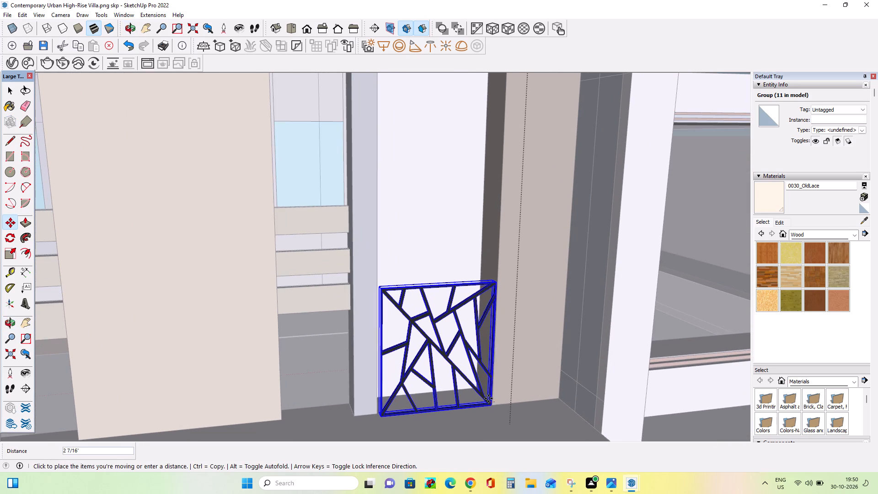
{"action": "left_click_drag", "start_coordinate": [488, 398], "coordinate": [480, 399]}
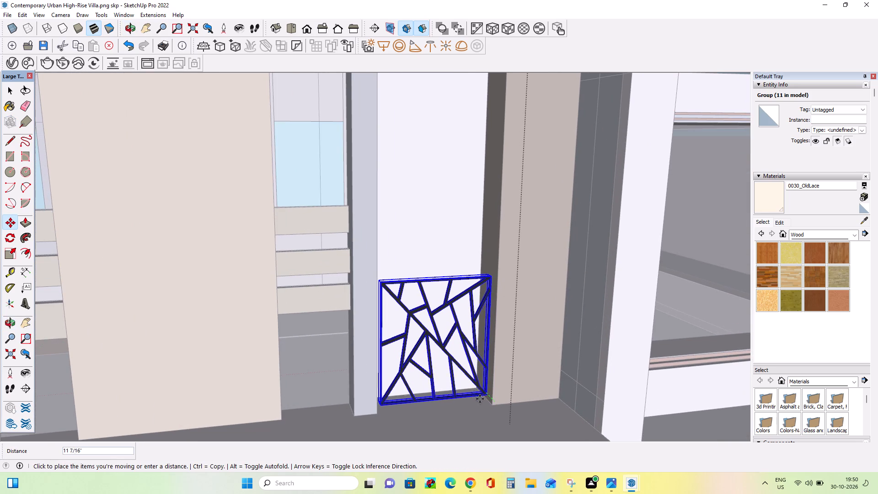
{"action": "left_click_drag", "start_coordinate": [480, 399], "coordinate": [482, 397]}
{"action": "middle_click_drag", "start_coordinate": [474, 420], "coordinate": [454, 425]}
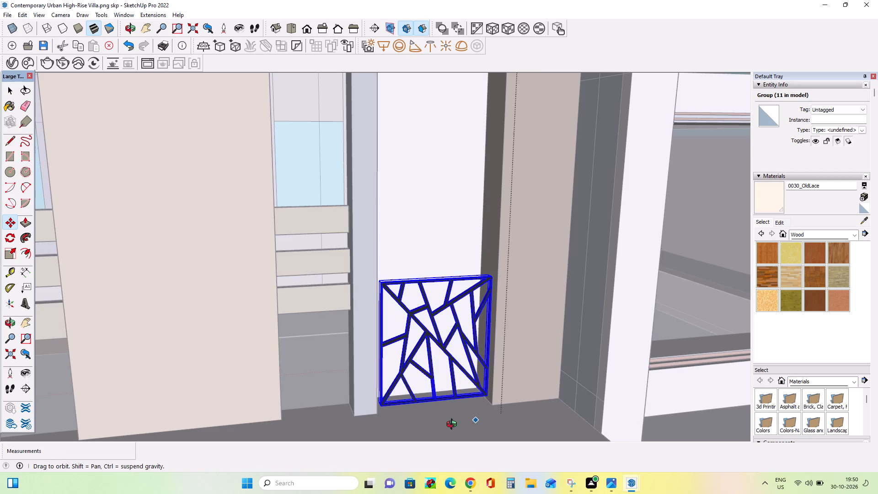
{"action": "middle_click_drag", "start_coordinate": [454, 425], "coordinate": [396, 432]}
{"action": "scroll", "coordinate": [280, 419], "scroll_direction": "up", "scroll_amount": 6}
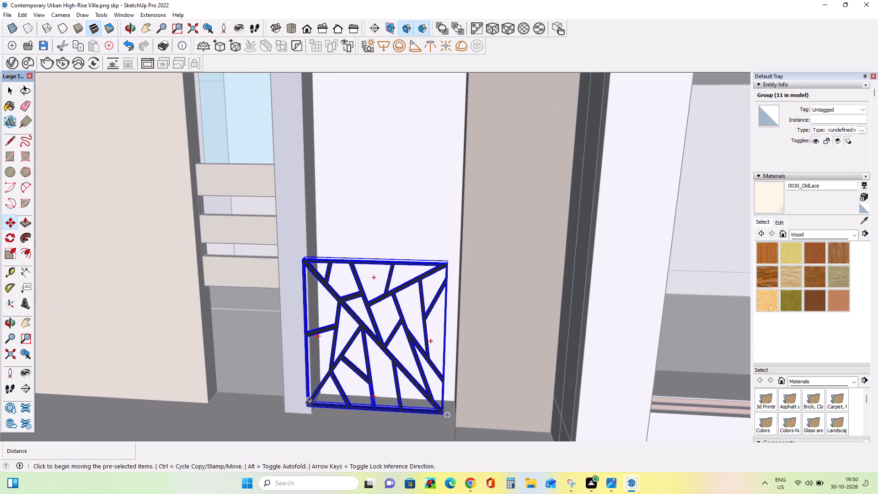
{"action": "left_click_drag", "start_coordinate": [310, 403], "coordinate": [318, 406]}
{"action": "middle_click_drag", "start_coordinate": [366, 422], "coordinate": [380, 425]}
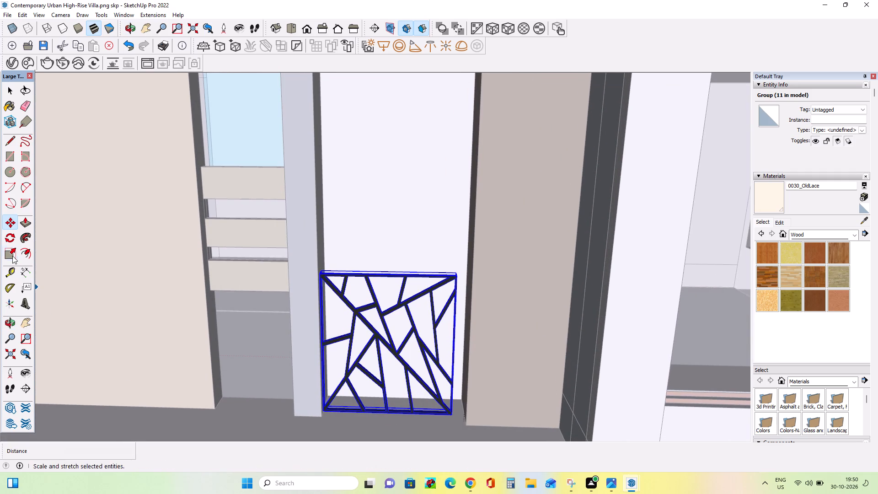
Scale the seated grill panel slightly wider along red to span the full width of the white strip.
{"action": "left_click", "coordinate": [12, 256]}
{"action": "left_click_drag", "start_coordinate": [453, 341], "coordinate": [462, 344]}
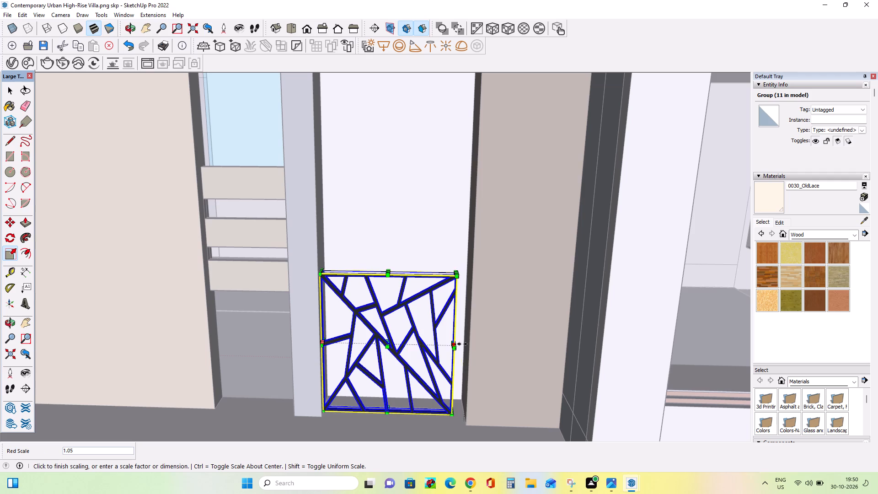
{"action": "left_click_drag", "start_coordinate": [462, 344], "coordinate": [466, 344]}
Copy the fitted grill panel up about 5' 13/16" onto its own top edge and repeat it as an array of 8 copies.
{"action": "scroll", "coordinate": [456, 401], "scroll_direction": "down", "scroll_amount": 6}
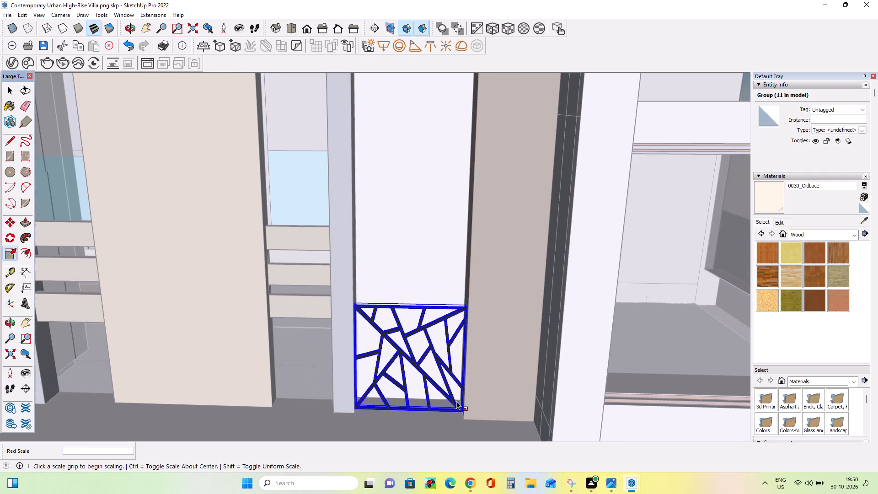
{"action": "scroll", "coordinate": [456, 401], "scroll_direction": "down", "scroll_amount": 2}
{"action": "middle_click_drag", "start_coordinate": [443, 398], "coordinate": [444, 387]}
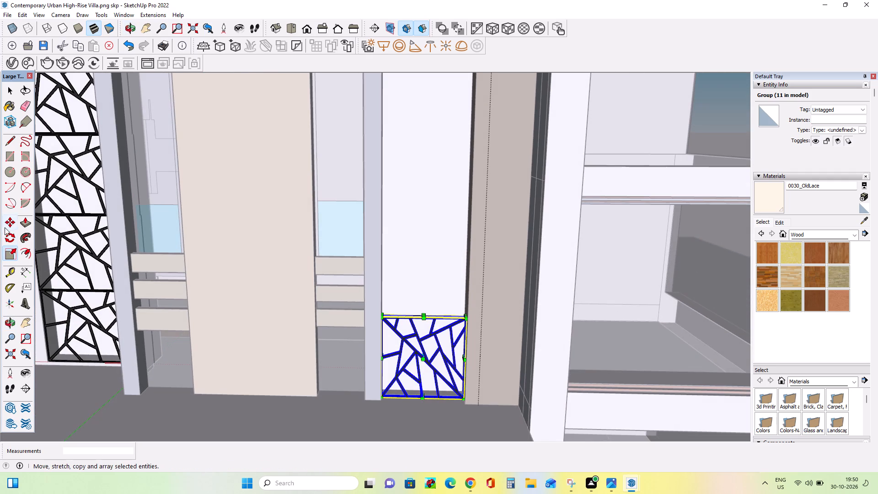
{"action": "left_click", "coordinate": [11, 224]}
{"action": "left_click", "coordinate": [384, 397]}
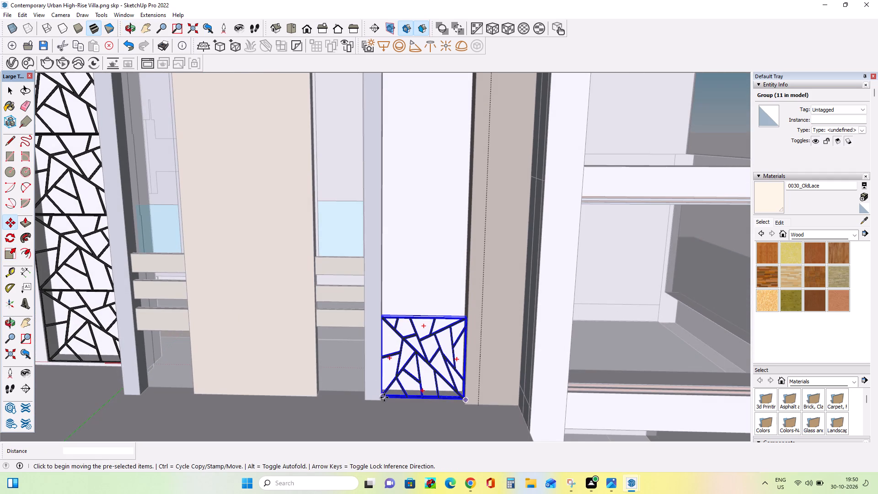
{"action": "left_click", "coordinate": [385, 314]}
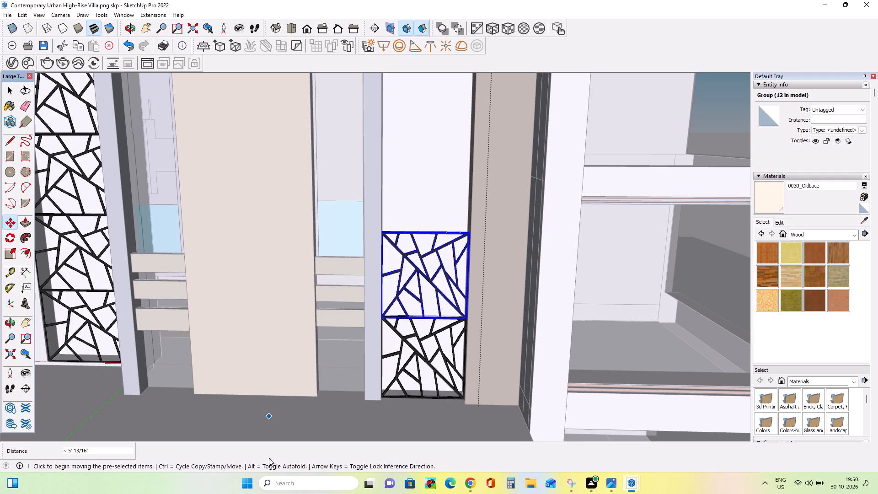
{"action": "key", "text": "shift+asterisk"}
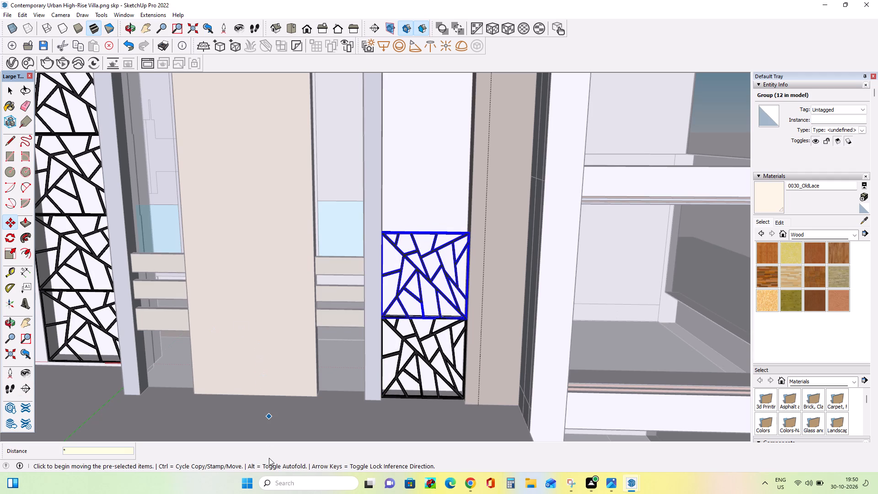
{"action": "key", "text": "8"}
{"action": "key", "text": "Return"}
Copy the topmost grill panel of the white strip up once more to cover the remaining gap beneath the top band.
{"action": "scroll", "coordinate": [269, 458], "scroll_direction": "down", "scroll_amount": 7}
{"action": "scroll", "coordinate": [225, 481], "scroll_direction": "down", "scroll_amount": 5}
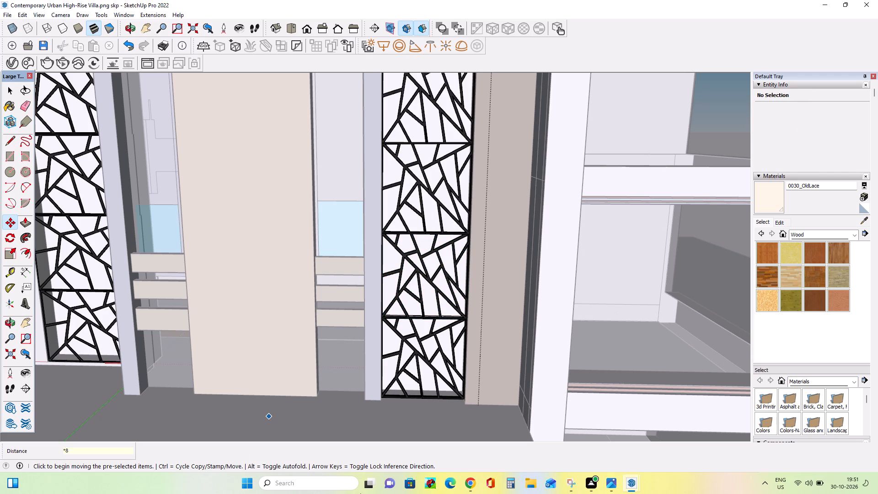
{"action": "scroll", "coordinate": [350, 362], "scroll_direction": "down", "scroll_amount": 2}
{"action": "scroll", "coordinate": [301, 446], "scroll_direction": "down", "scroll_amount": 19}
{"action": "scroll", "coordinate": [302, 445], "scroll_direction": "down", "scroll_amount": 16}
{"action": "scroll", "coordinate": [294, 383], "scroll_direction": "down", "scroll_amount": 14}
{"action": "scroll", "coordinate": [337, 139], "scroll_direction": "up", "scroll_amount": 4}
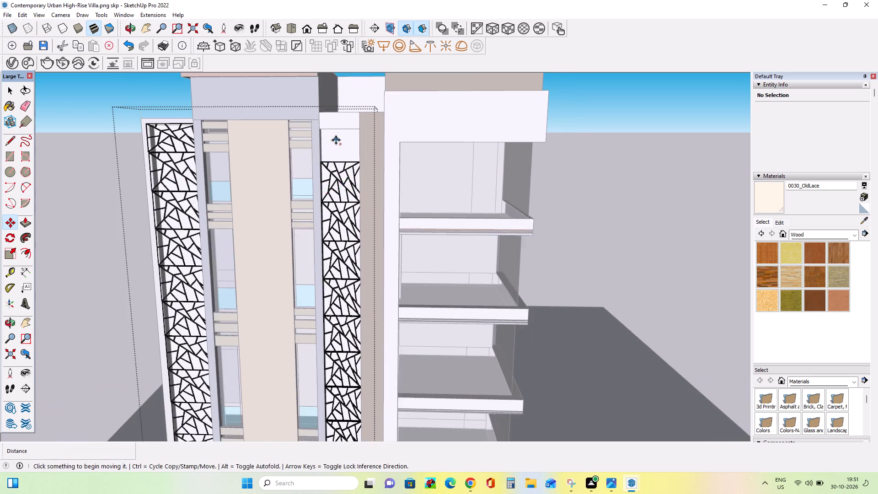
{"action": "scroll", "coordinate": [336, 140], "scroll_direction": "up", "scroll_amount": 8}
{"action": "left_click", "coordinate": [11, 87]}
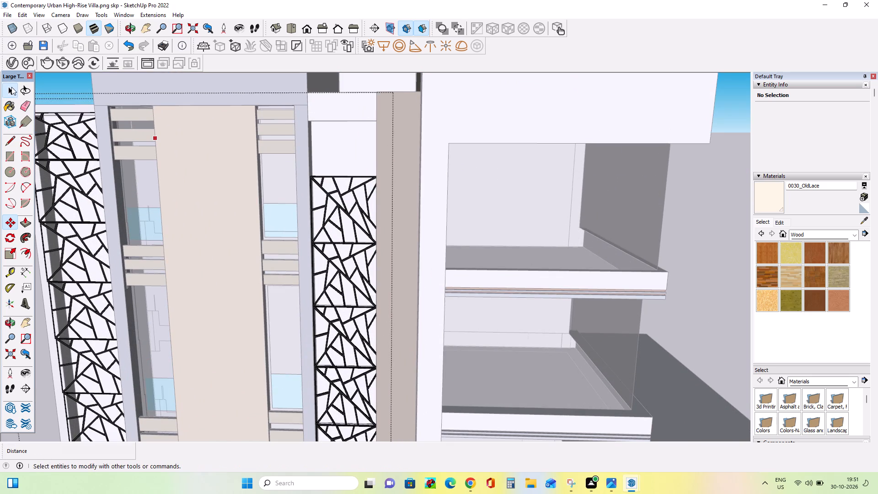
{"action": "left_click", "coordinate": [347, 211]}
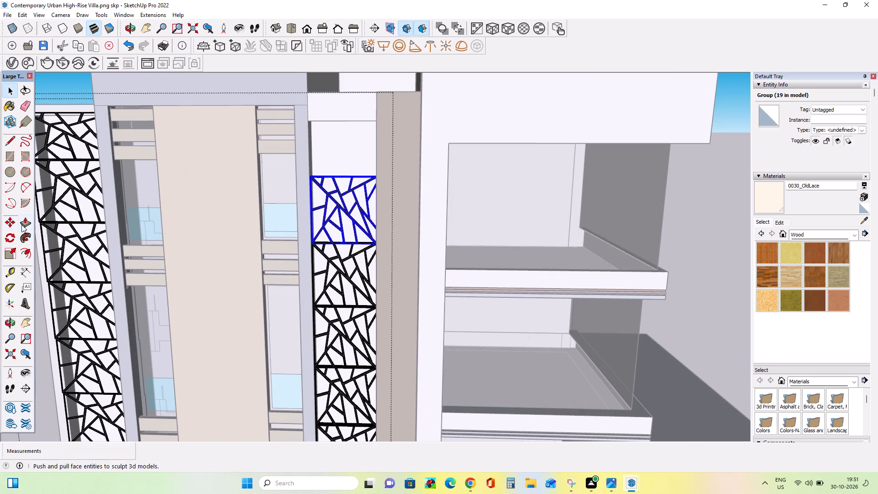
{"action": "left_click", "coordinate": [11, 224]}
{"action": "left_click", "coordinate": [311, 243]}
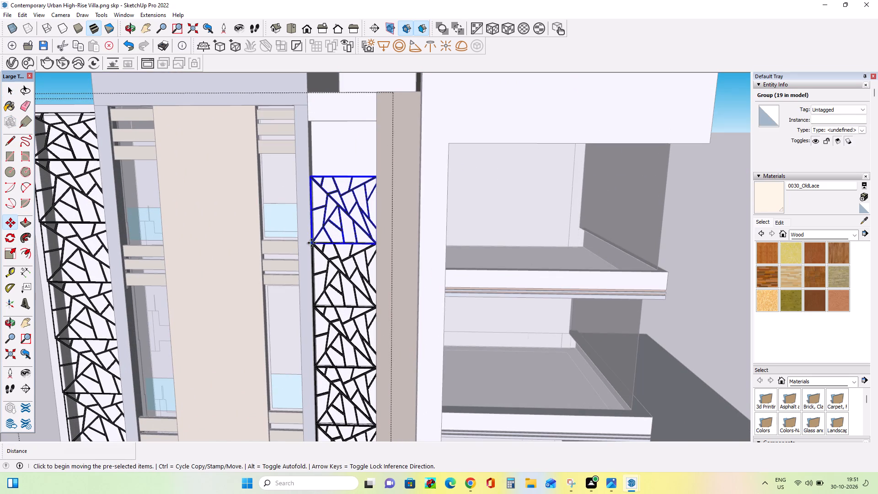
{"action": "left_click", "coordinate": [312, 175]}
Leave the facade component with both grill columns in place and clear the selection.
{"action": "scroll", "coordinate": [369, 262], "scroll_direction": "down", "scroll_amount": 8}
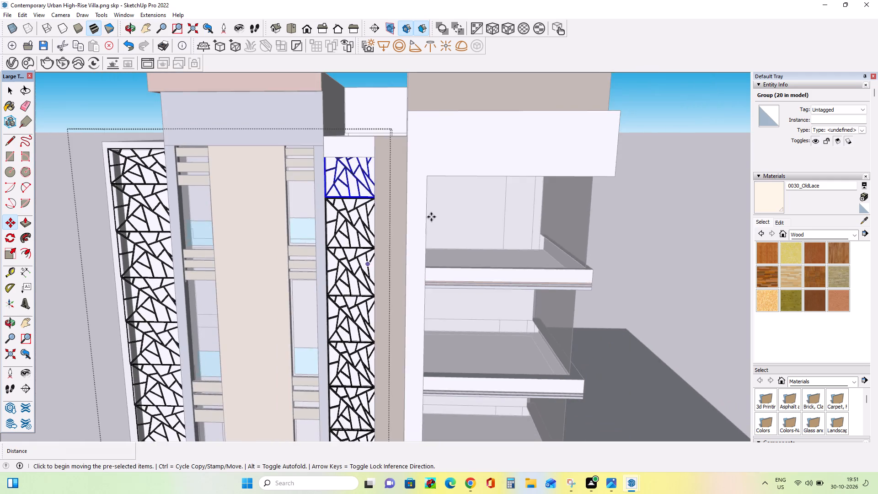
{"action": "scroll", "coordinate": [432, 216], "scroll_direction": "down", "scroll_amount": 13}
{"action": "scroll", "coordinate": [432, 218], "scroll_direction": "down", "scroll_amount": 13}
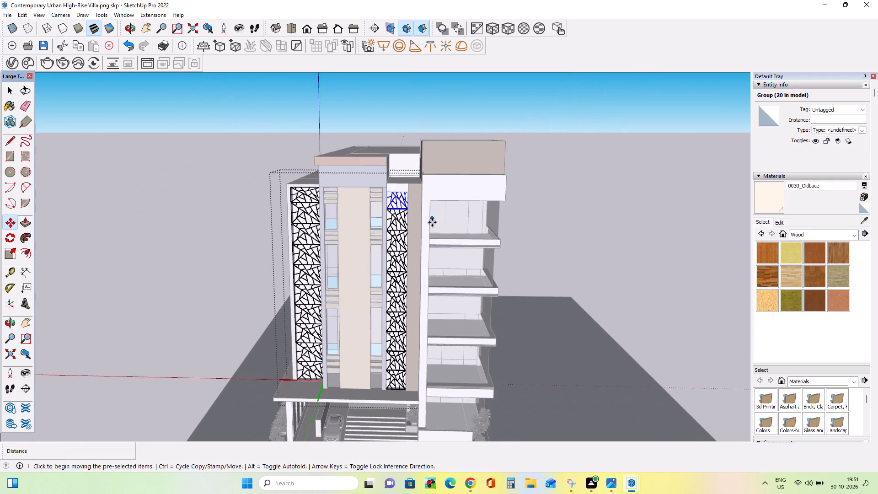
{"action": "middle_click_drag", "start_coordinate": [441, 286], "coordinate": [498, 294]}
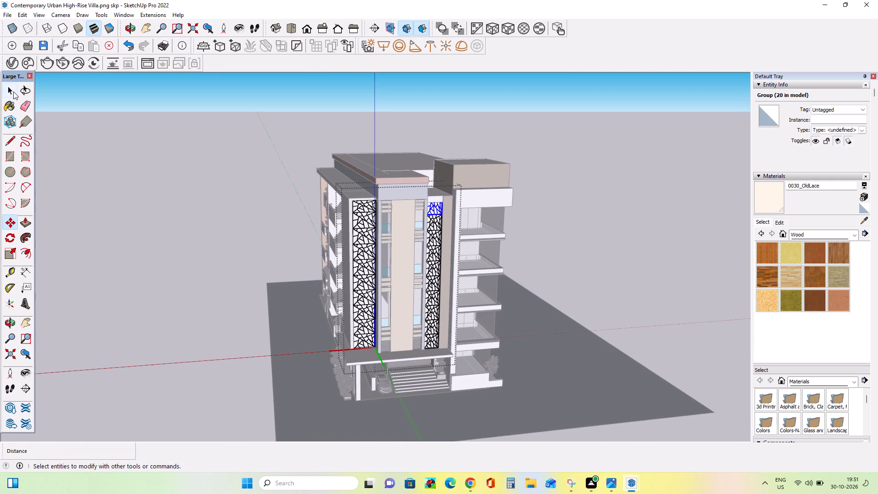
{"action": "left_click", "coordinate": [12, 91]}
{"action": "double_click", "coordinate": [177, 199]}
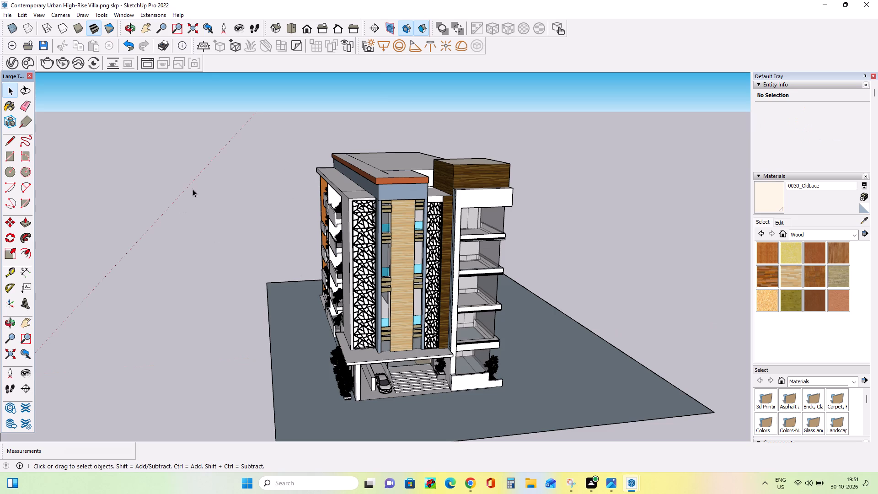
Frame the whole building from its front corner, showing the planted balconies and grill facade, and start a V-Ray render.
{"action": "scroll", "coordinate": [146, 199], "scroll_direction": "up", "scroll_amount": 1}
{"action": "middle_click_drag", "start_coordinate": [241, 250], "coordinate": [275, 246]}
{"action": "scroll", "coordinate": [275, 232], "scroll_direction": "up", "scroll_amount": 2}
{"action": "scroll", "coordinate": [249, 213], "scroll_direction": "down", "scroll_amount": 2}
{"action": "middle_click_drag", "start_coordinate": [444, 324], "coordinate": [450, 324]}
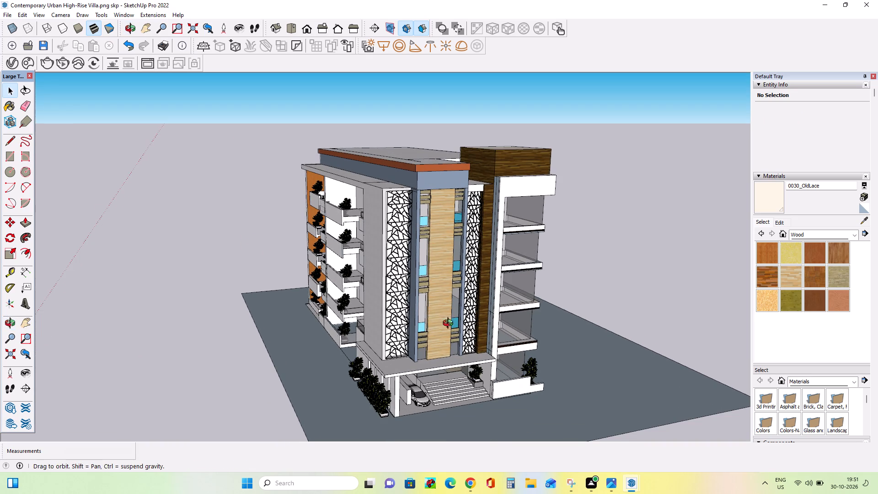
{"action": "middle_click_drag", "start_coordinate": [450, 324], "coordinate": [482, 309]}
{"action": "middle_click", "coordinate": [532, 285]}
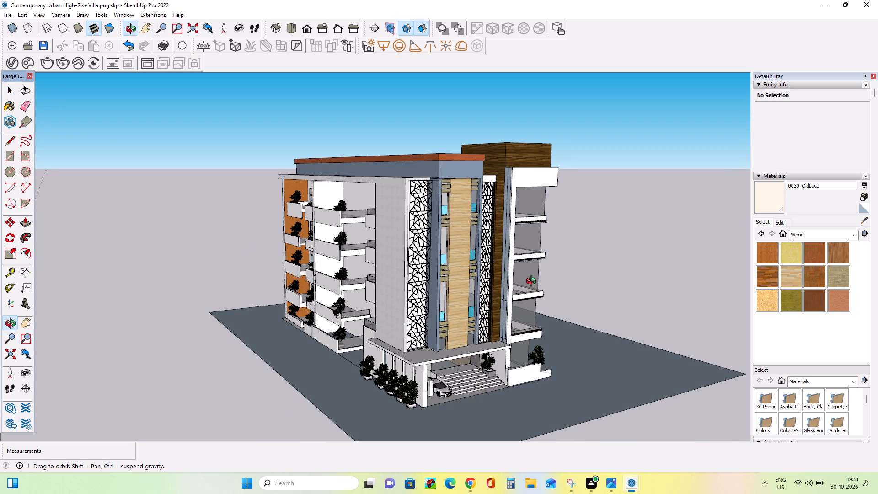
{"action": "scroll", "coordinate": [553, 276], "scroll_direction": "up", "scroll_amount": 2}
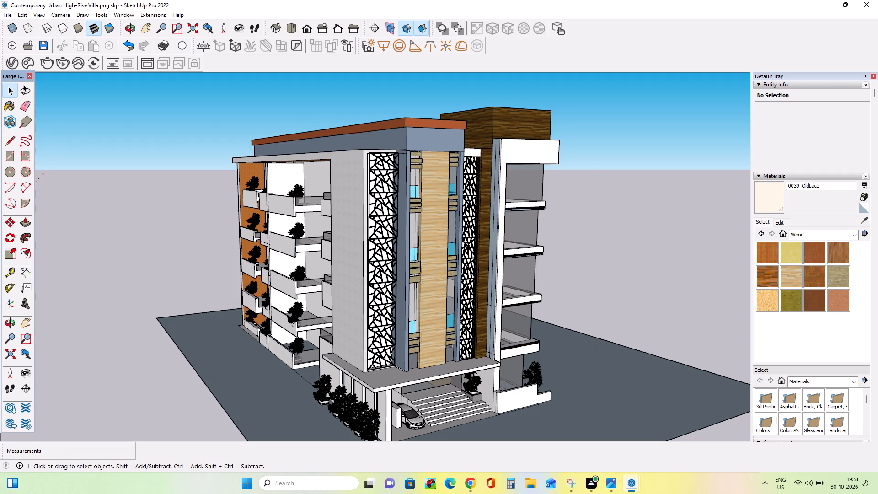
{"action": "left_click", "coordinate": [49, 62]}
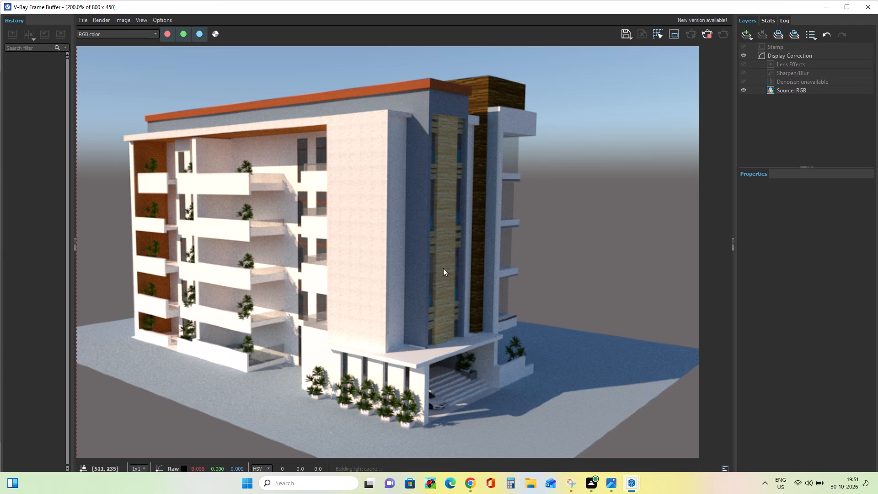
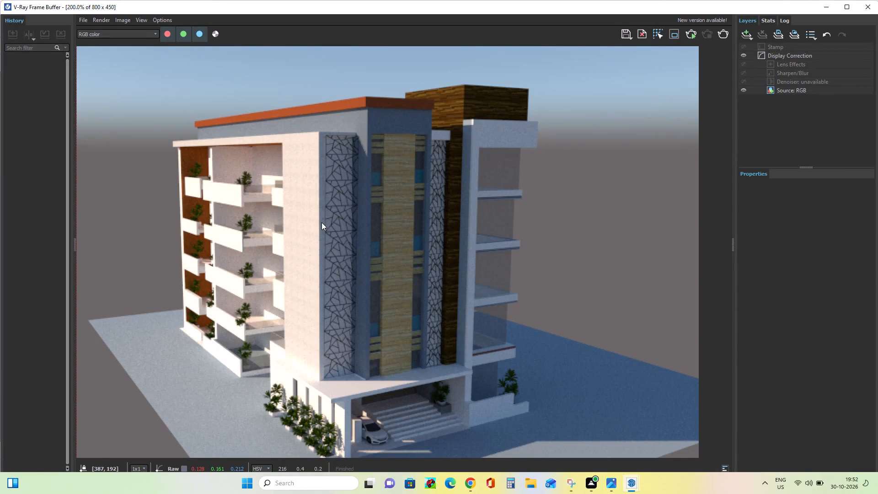
Leave the render view and import the WALL+LIGHT+69 model from the Downloads folder into the building model.
{"action": "left_click", "coordinate": [825, 7]}
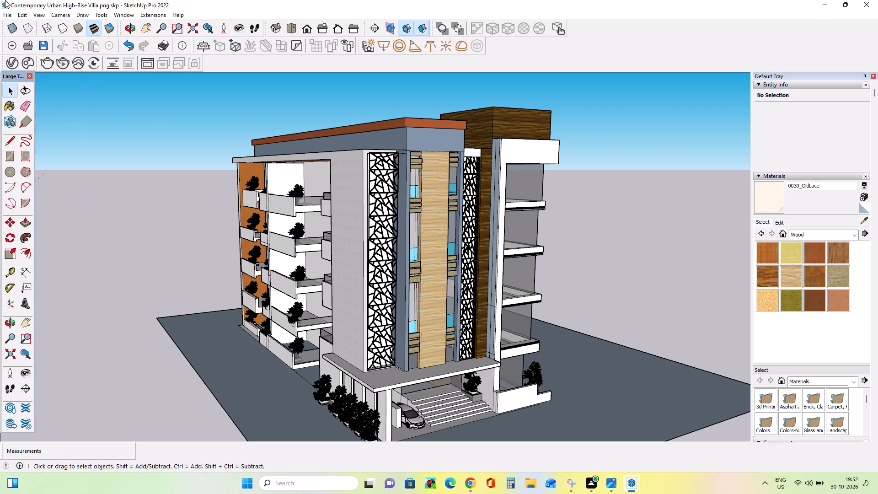
{"action": "left_click", "coordinate": [7, 18]}
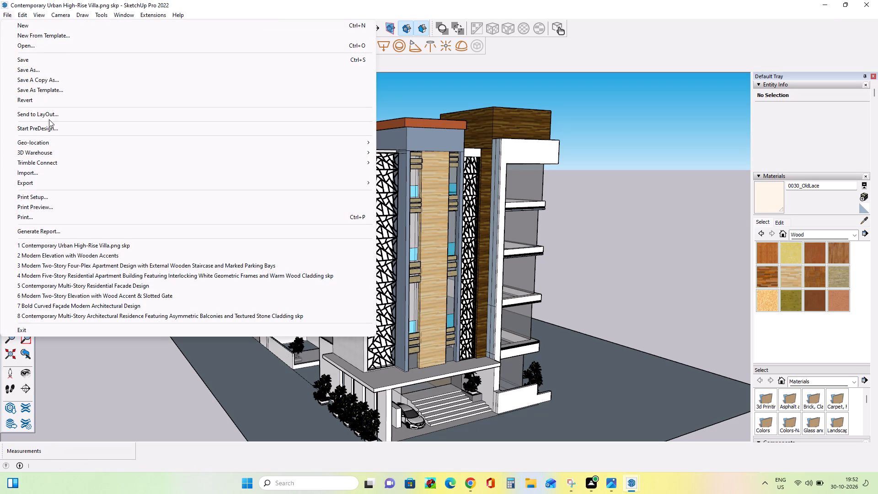
{"action": "left_click", "coordinate": [51, 176]}
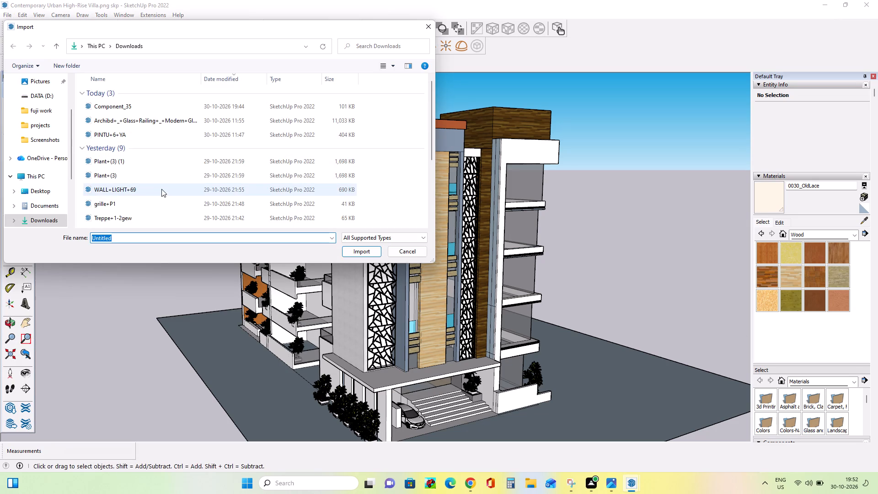
{"action": "left_click", "coordinate": [161, 189]}
{"action": "left_click", "coordinate": [363, 254]}
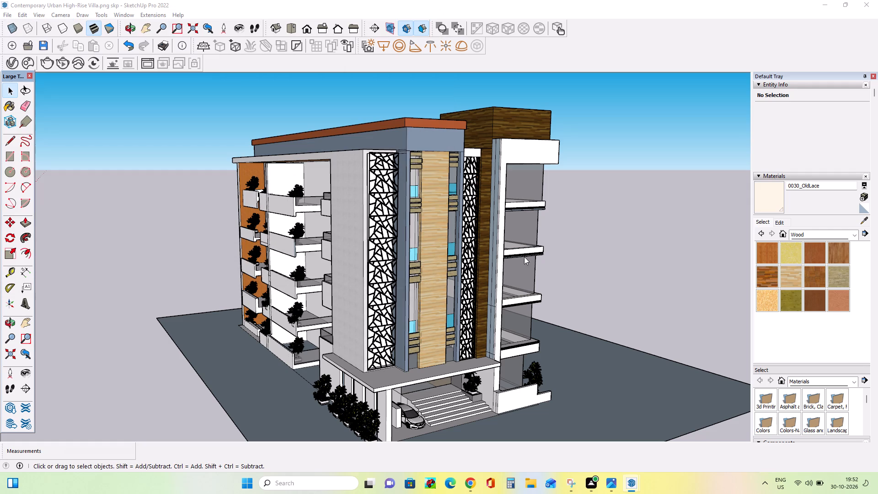
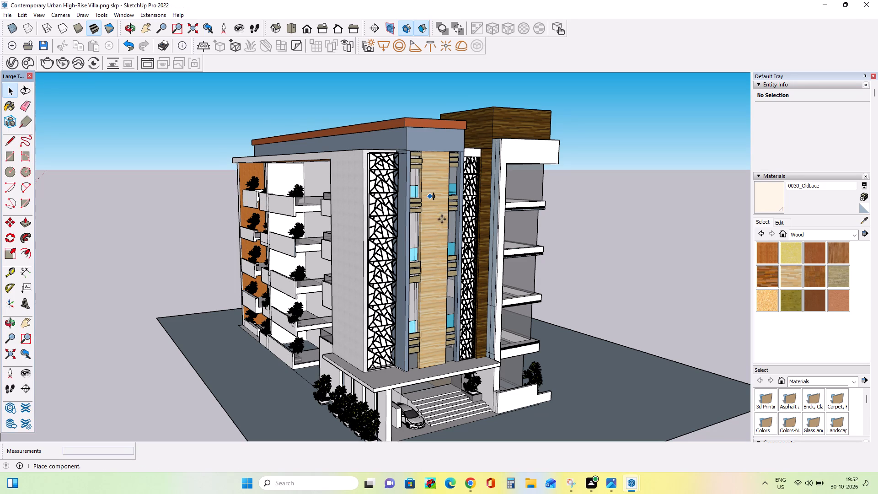
Place the WALL+LIGHT+69 component on the upper part of the front light-wood panel and nudge it slightly sideways.
{"action": "left_click", "coordinate": [434, 194]}
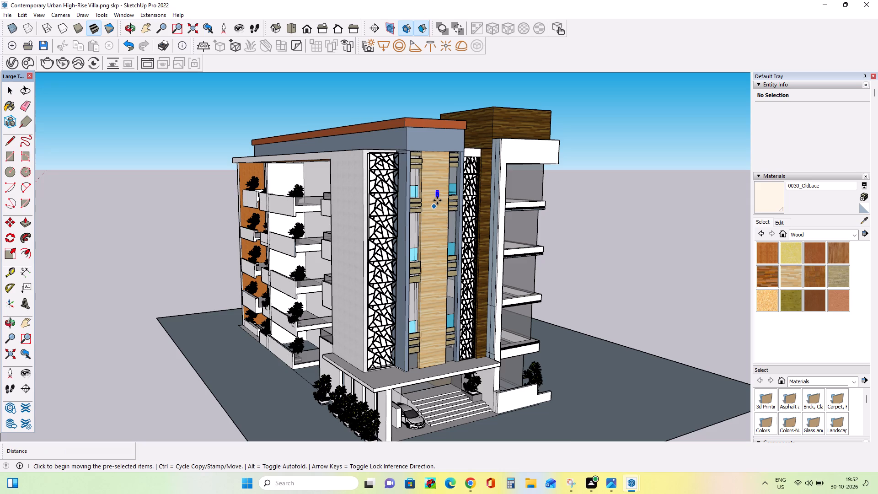
{"action": "scroll", "coordinate": [437, 202], "scroll_direction": "up", "scroll_amount": 12}
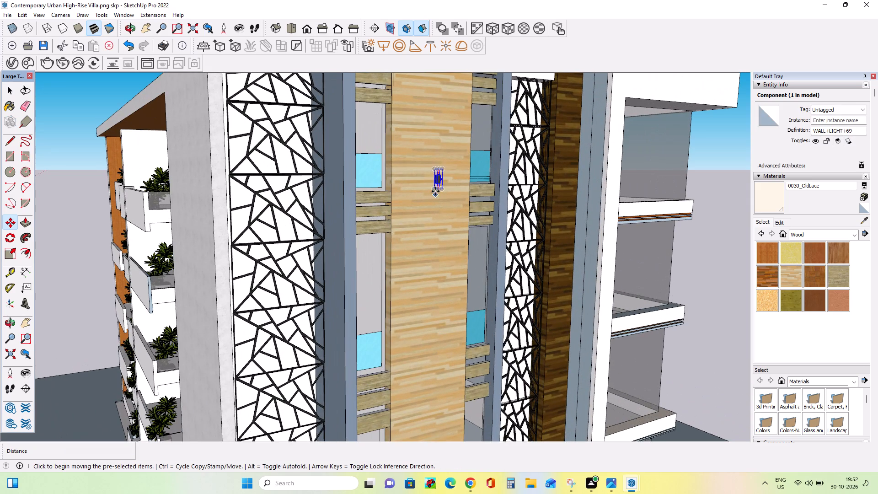
{"action": "left_click", "coordinate": [435, 191]}
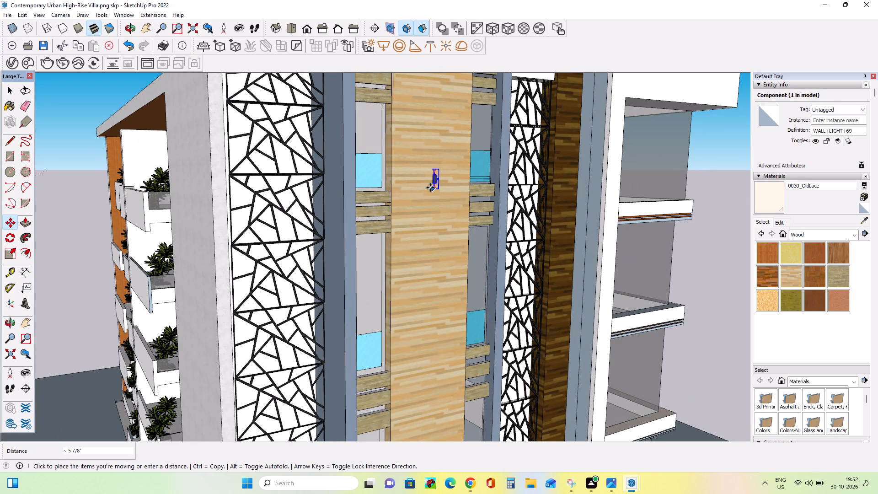
{"action": "left_click", "coordinate": [430, 188]}
Scale the wall light up uniformly by a factor of about 3.
{"action": "left_click", "coordinate": [7, 252]}
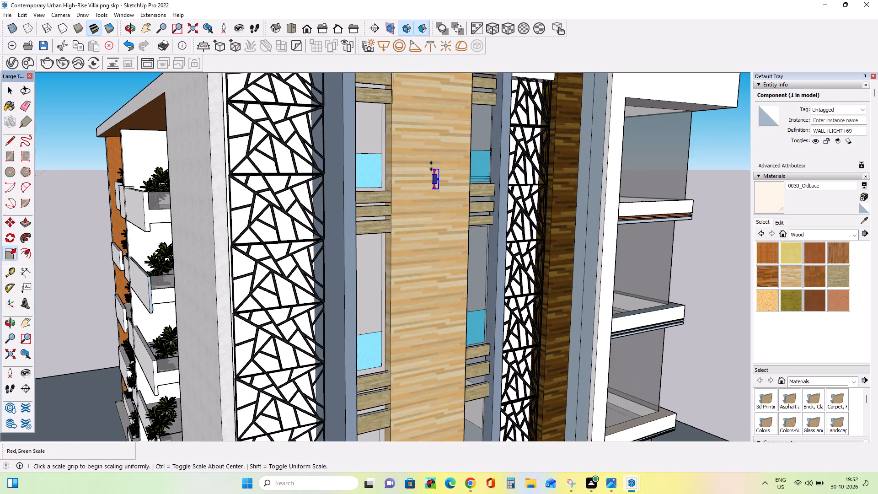
{"action": "left_click_drag", "start_coordinate": [432, 166], "coordinate": [389, 130]}
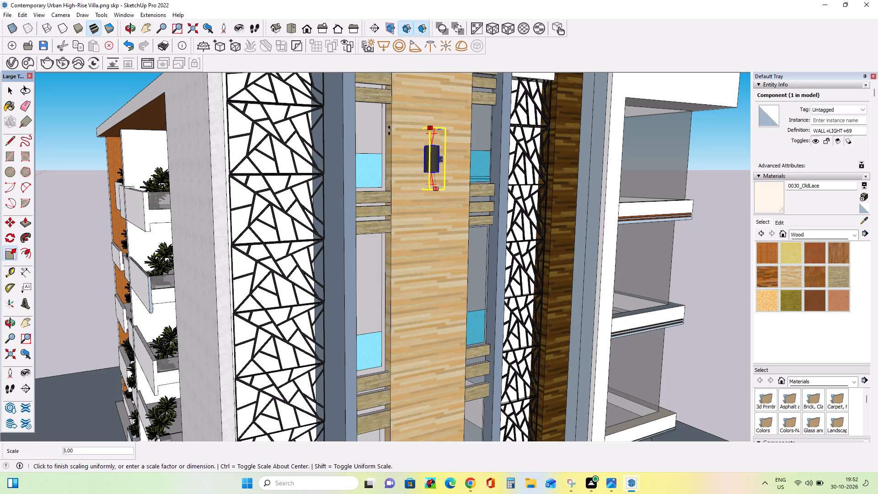
{"action": "left_click_drag", "start_coordinate": [389, 130], "coordinate": [388, 129]}
Rotate the wall light 90 degrees in the horizontal plane about a center point on the ground beside the building.
{"action": "middle_click_drag", "start_coordinate": [507, 196], "coordinate": [400, 195]}
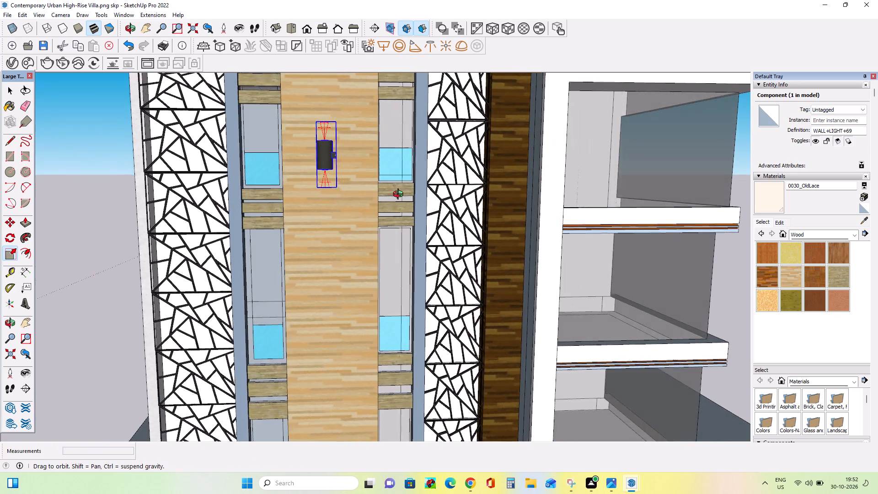
{"action": "middle_click_drag", "start_coordinate": [400, 195], "coordinate": [328, 230]}
{"action": "scroll", "coordinate": [263, 215], "scroll_direction": "up", "scroll_amount": 7}
{"action": "middle_click_drag", "start_coordinate": [326, 221], "coordinate": [297, 233]}
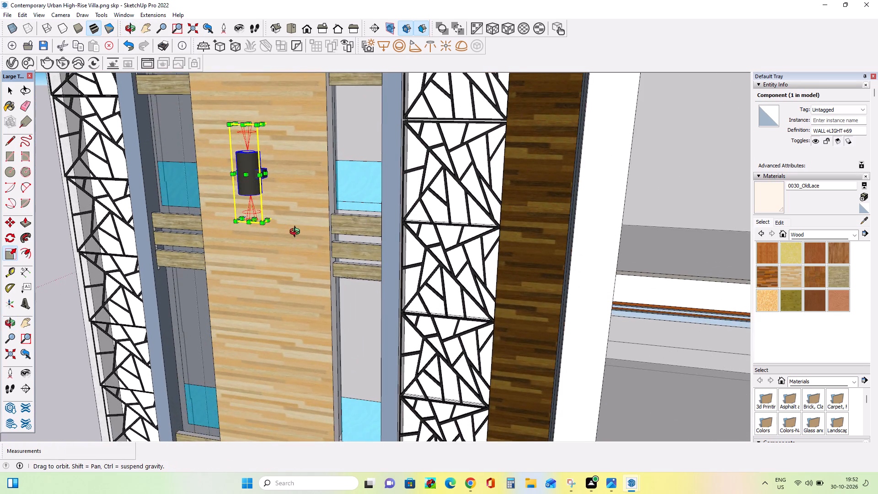
{"action": "middle_click_drag", "start_coordinate": [297, 233], "coordinate": [351, 222]}
{"action": "scroll", "coordinate": [289, 189], "scroll_direction": "up", "scroll_amount": 4}
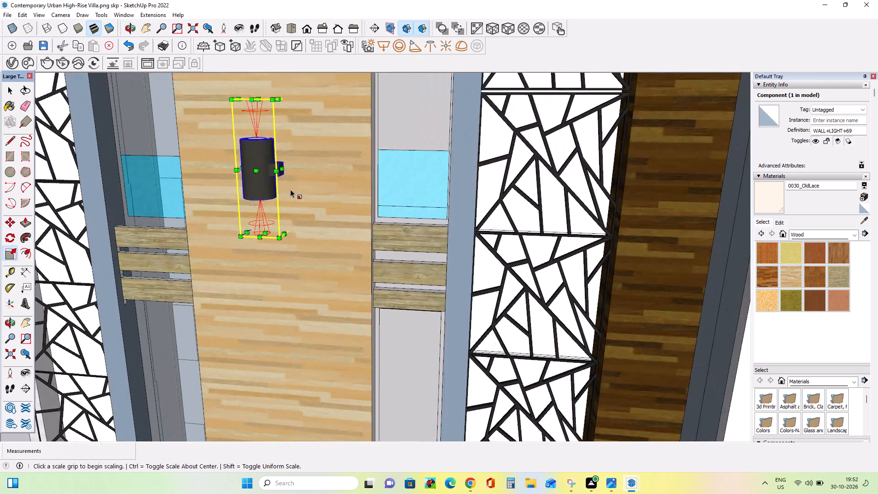
{"action": "scroll", "coordinate": [291, 189], "scroll_direction": "up", "scroll_amount": 1}
{"action": "middle_click_drag", "start_coordinate": [307, 189], "coordinate": [380, 181]}
{"action": "scroll", "coordinate": [381, 182], "scroll_direction": "down", "scroll_amount": 3}
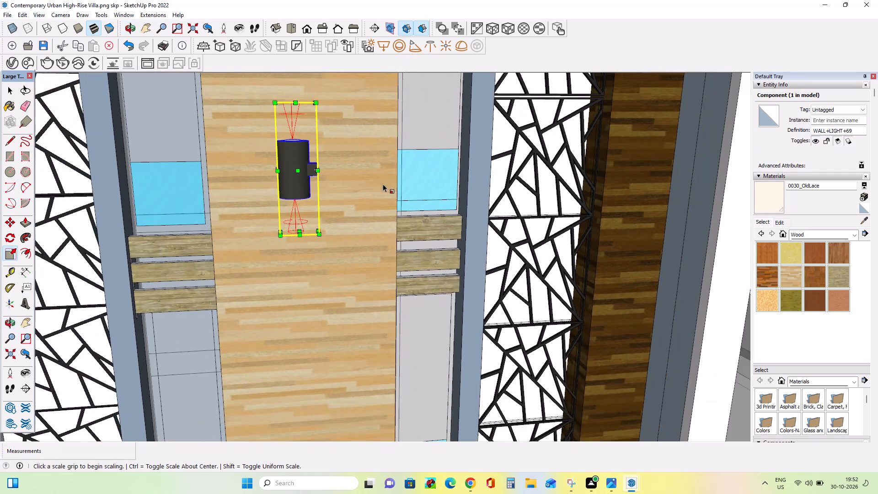
{"action": "scroll", "coordinate": [362, 194], "scroll_direction": "down", "scroll_amount": 20}
{"action": "scroll", "coordinate": [362, 194], "scroll_direction": "down", "scroll_amount": 7}
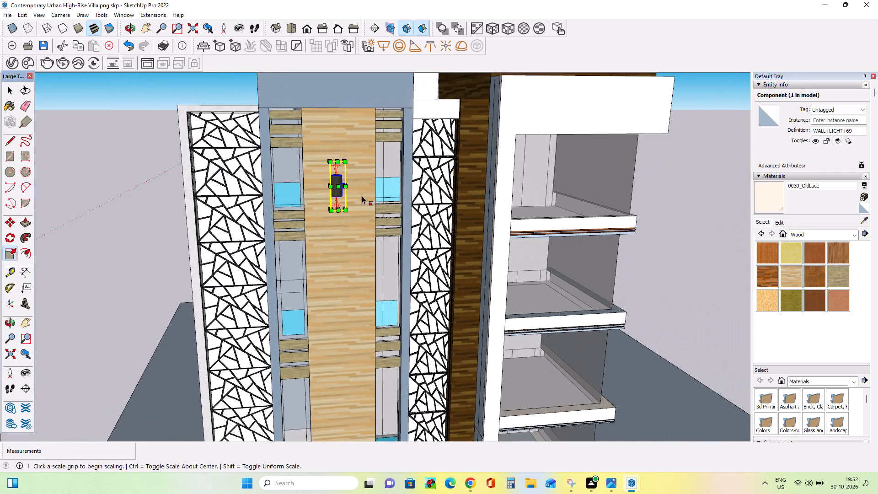
{"action": "scroll", "coordinate": [362, 196], "scroll_direction": "down", "scroll_amount": 12}
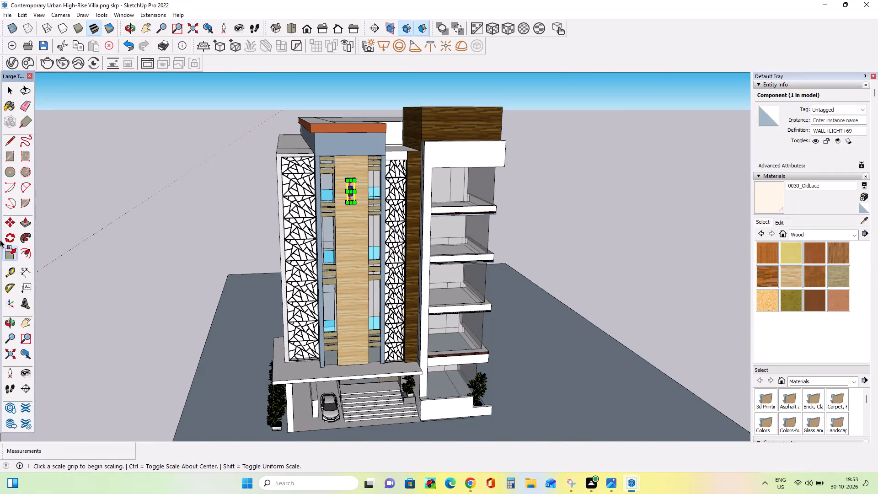
{"action": "left_click", "coordinate": [7, 238]}
{"action": "left_click", "coordinate": [586, 371]}
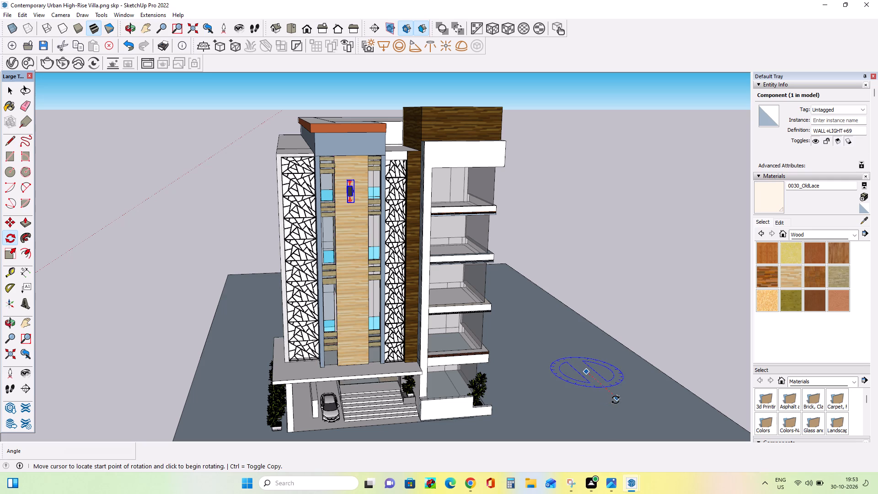
{"action": "left_click", "coordinate": [616, 400]}
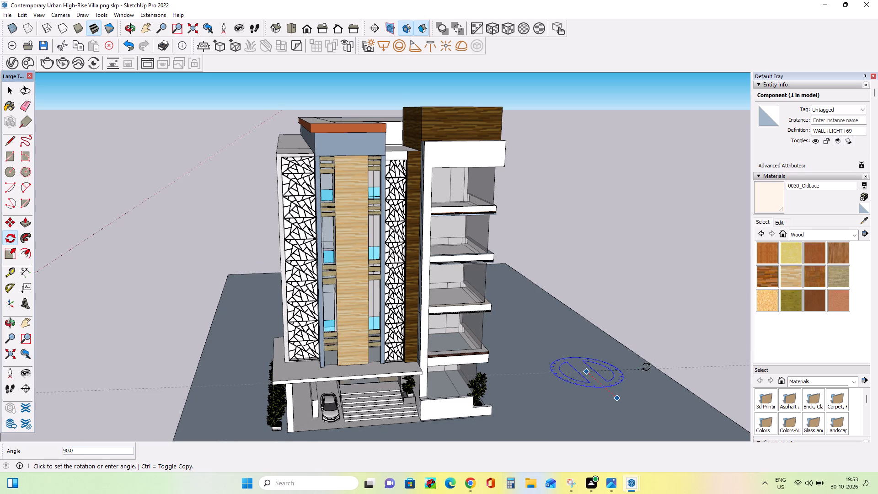
{"action": "left_click", "coordinate": [646, 367]}
Move the rotated wall light about 101' 6" back onto the upper part of the front light-wood panel.
{"action": "scroll", "coordinate": [529, 343], "scroll_direction": "down", "scroll_amount": 8}
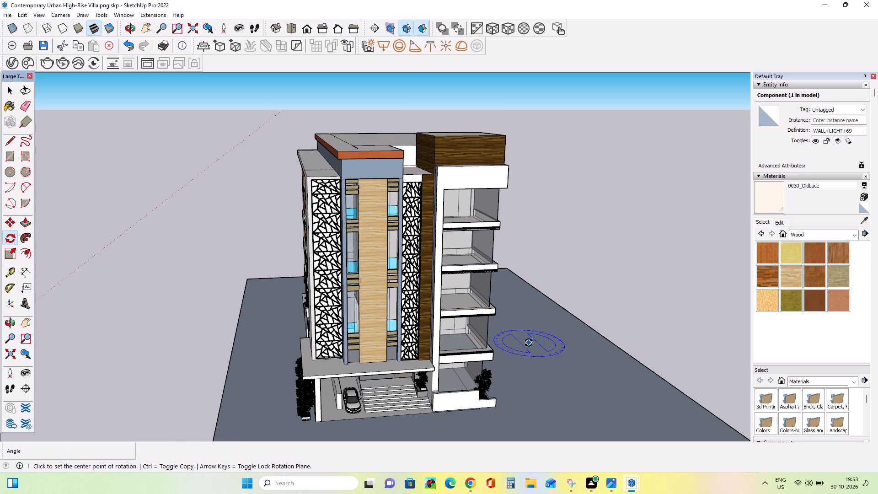
{"action": "scroll", "coordinate": [529, 343], "scroll_direction": "down", "scroll_amount": 15}
{"action": "scroll", "coordinate": [374, 333], "scroll_direction": "down", "scroll_amount": 4}
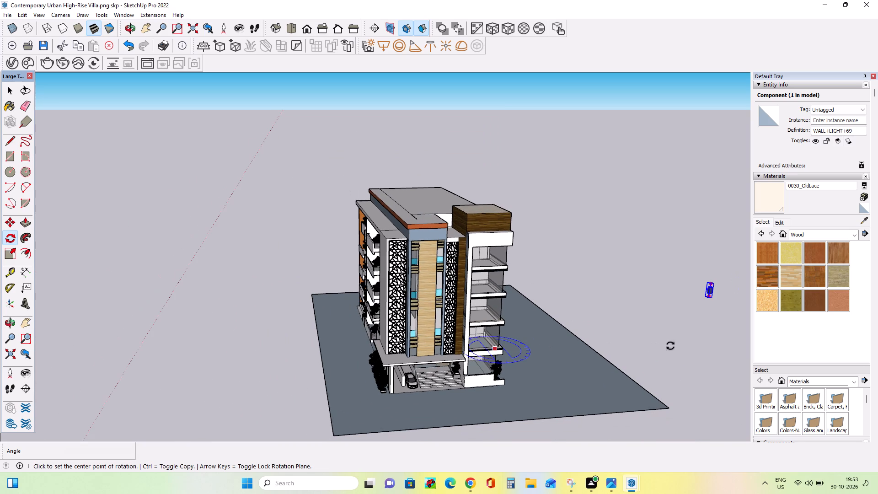
{"action": "scroll", "coordinate": [708, 305], "scroll_direction": "up", "scroll_amount": 7}
{"action": "scroll", "coordinate": [663, 299], "scroll_direction": "up", "scroll_amount": 5}
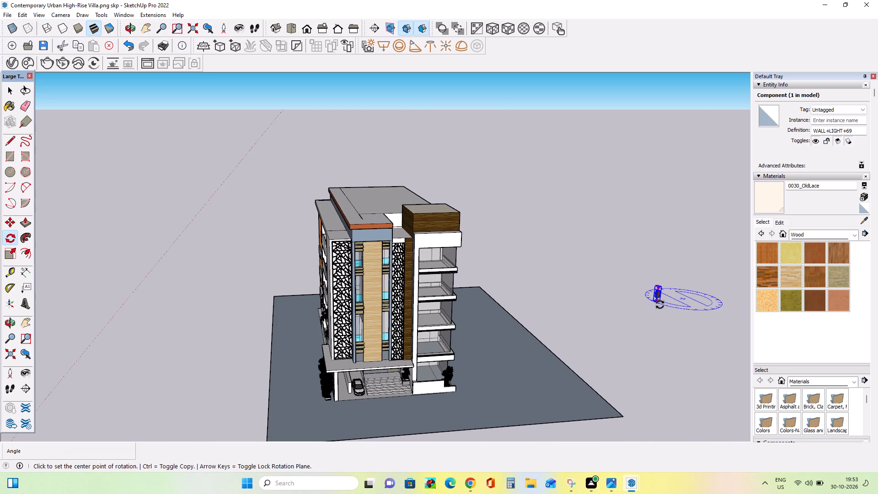
{"action": "scroll", "coordinate": [660, 305], "scroll_direction": "up", "scroll_amount": 20}
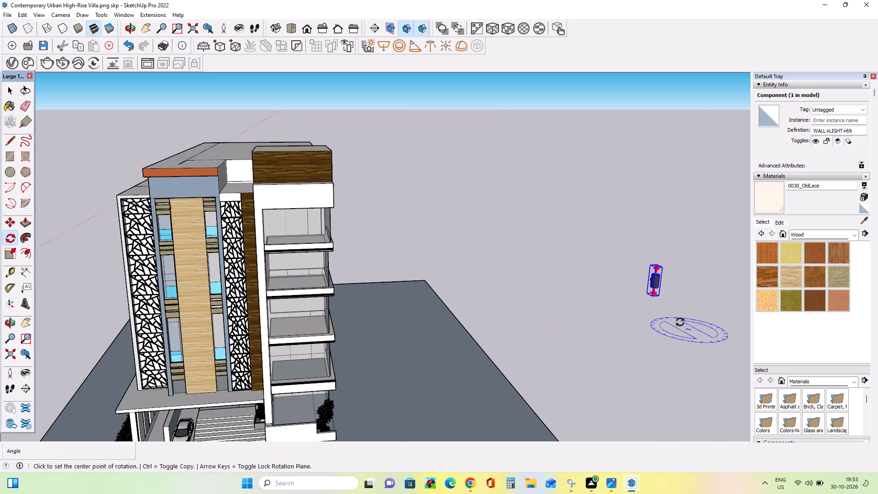
{"action": "scroll", "coordinate": [690, 314], "scroll_direction": "down", "scroll_amount": 6}
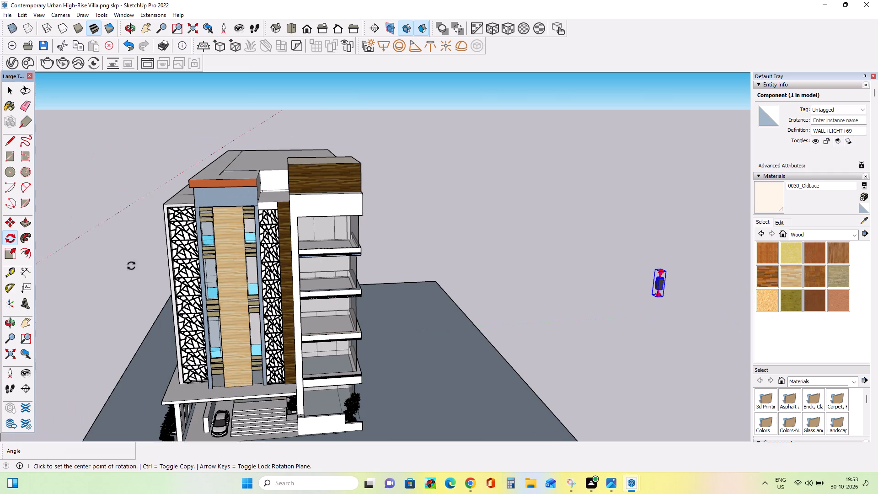
{"action": "left_click", "coordinate": [7, 224]}
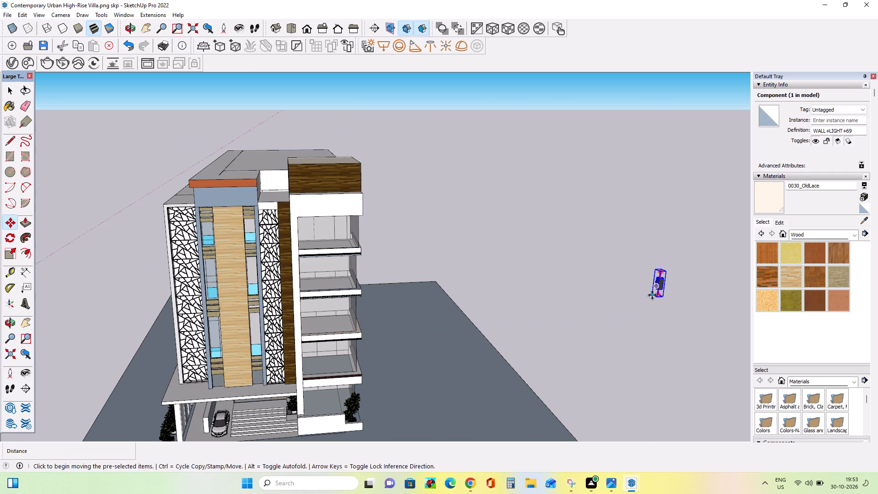
{"action": "left_click", "coordinate": [652, 295]}
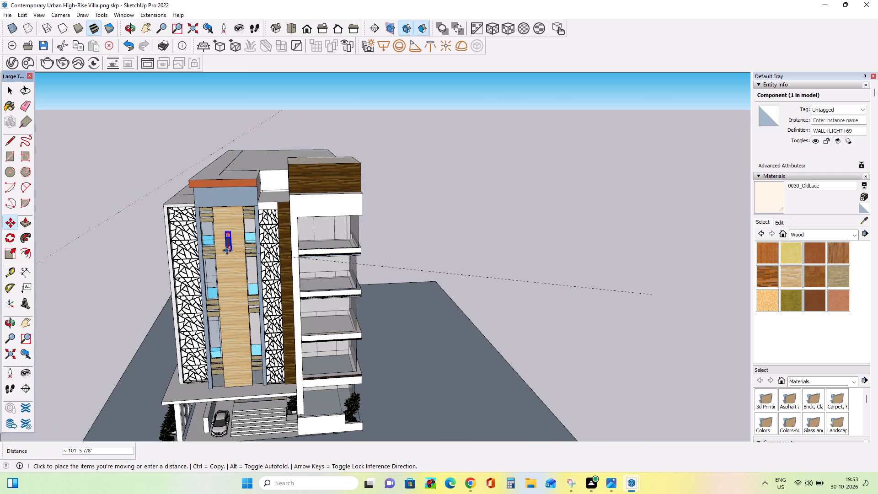
{"action": "left_click", "coordinate": [227, 250]}
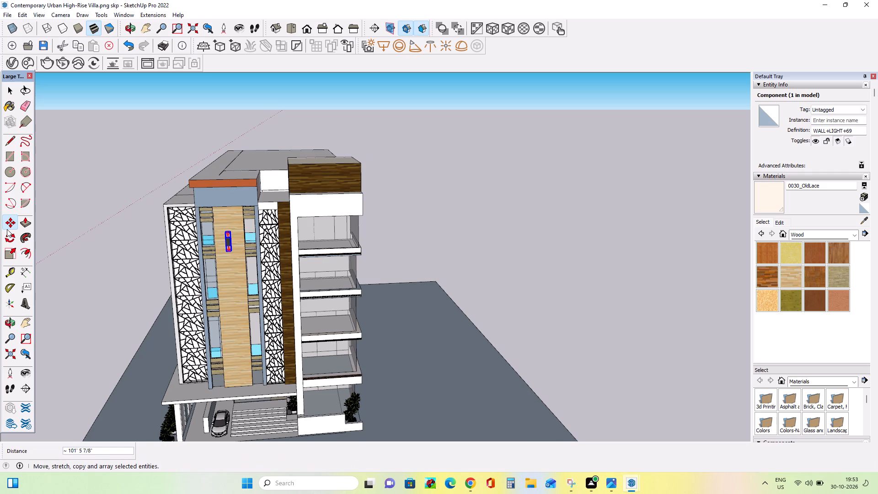
Copy the wall light about 10' 6" straight down the light-wood panel.
{"action": "left_click", "coordinate": [11, 228]}
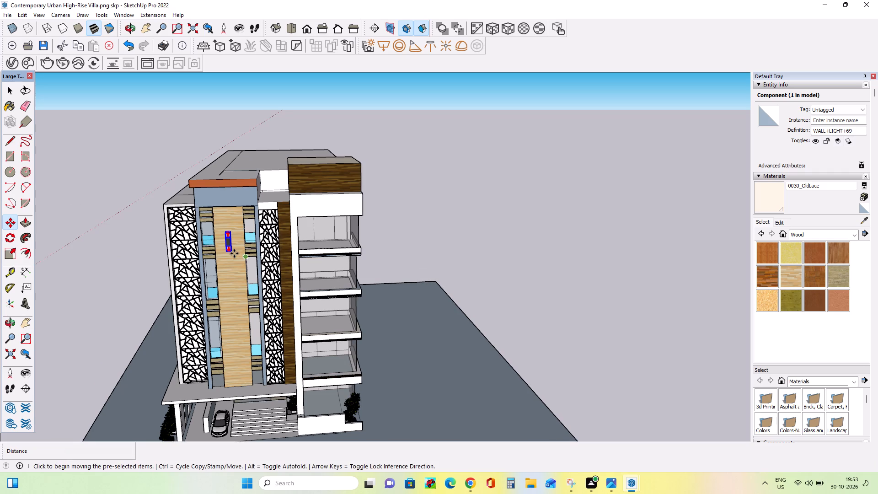
{"action": "scroll", "coordinate": [237, 253], "scroll_direction": "up", "scroll_amount": 3}
{"action": "middle_click_drag", "start_coordinate": [283, 262], "coordinate": [195, 261]}
{"action": "scroll", "coordinate": [195, 235], "scroll_direction": "up", "scroll_amount": 3}
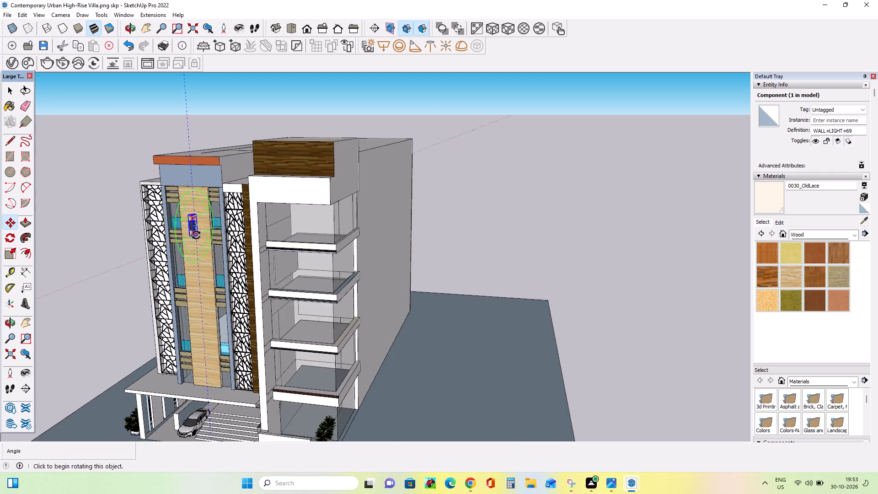
{"action": "scroll", "coordinate": [196, 235], "scroll_direction": "up", "scroll_amount": 5}
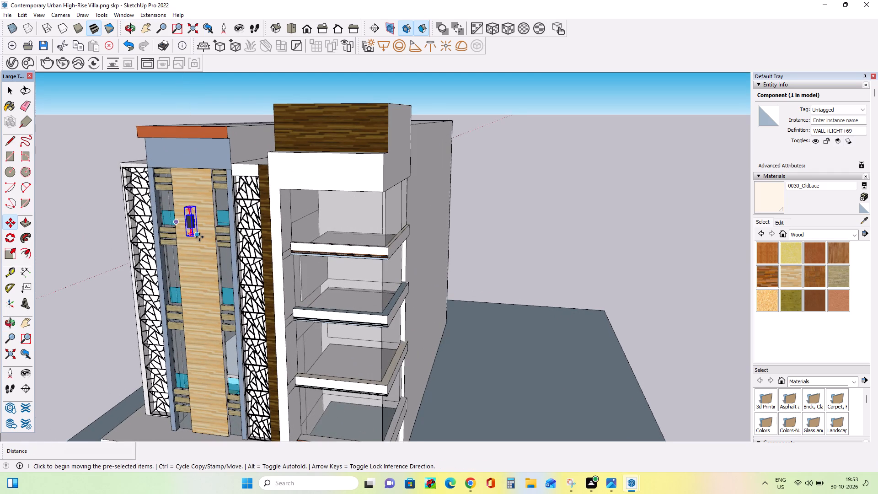
{"action": "left_click", "coordinate": [199, 237]}
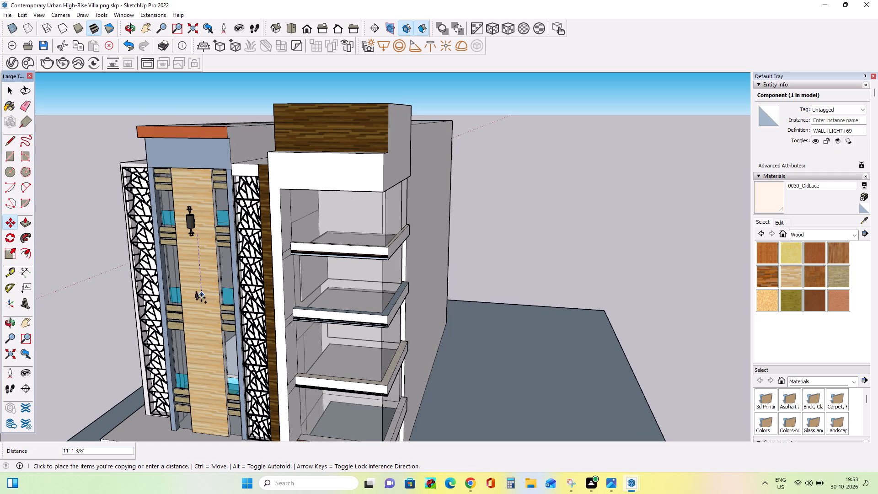
{"action": "left_click", "coordinate": [199, 292]}
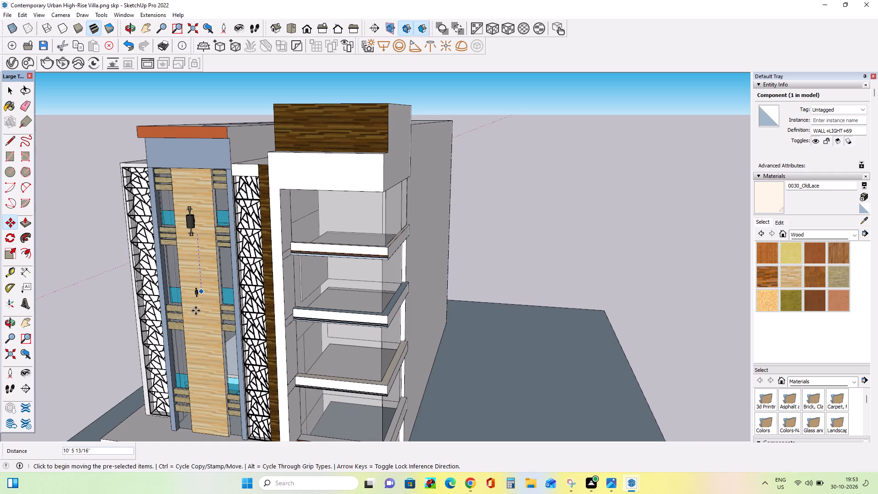
Copy the second wall light about 17' 1" further down the light-wood panel.
{"action": "scroll", "coordinate": [195, 311], "scroll_direction": "up", "scroll_amount": 5}
{"action": "left_click", "coordinate": [204, 284]}
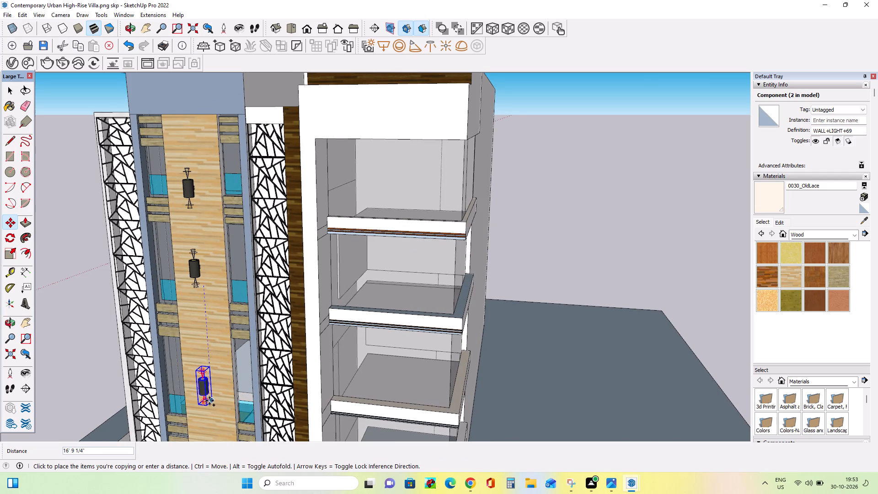
{"action": "left_click", "coordinate": [209, 403]}
Move the lowest wall light up the light-wood panel by about 3' to adjust the spacing.
{"action": "middle_click_drag", "start_coordinate": [735, 246], "coordinate": [737, 246]}
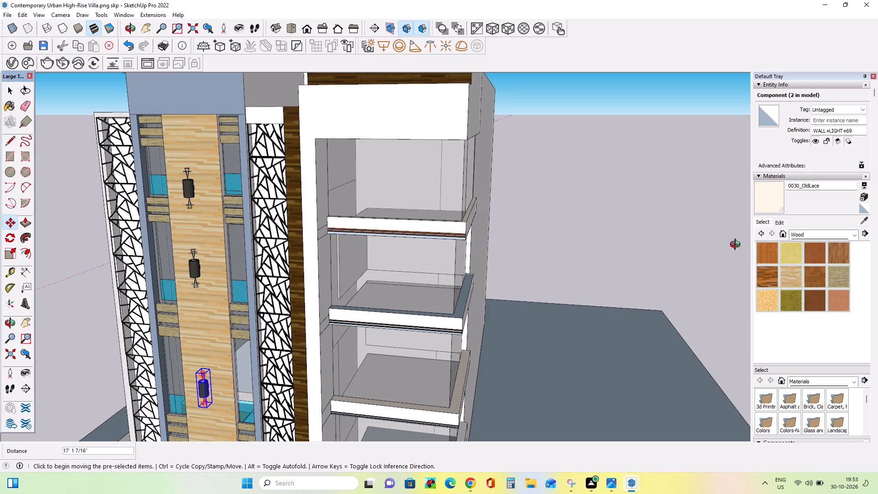
{"action": "middle_click_drag", "start_coordinate": [737, 246], "coordinate": [822, 187]}
{"action": "middle_click_drag", "start_coordinate": [570, 289], "coordinate": [646, 280]}
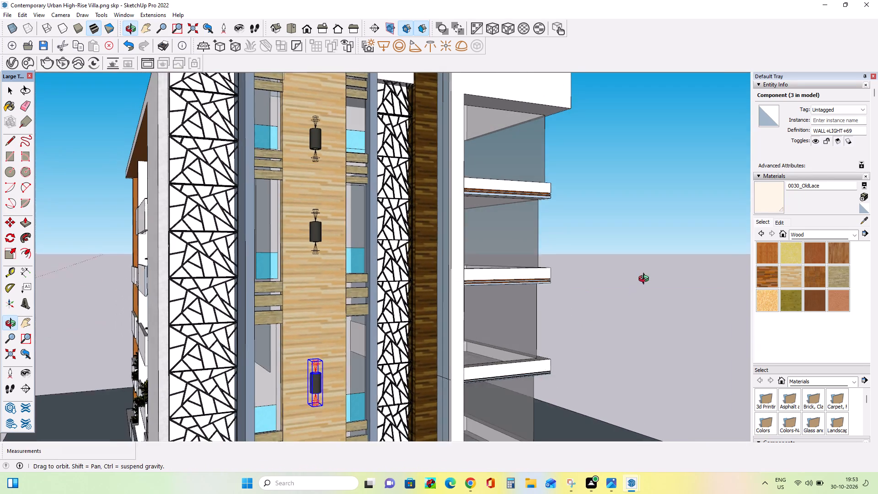
{"action": "middle_click_drag", "start_coordinate": [646, 280], "coordinate": [647, 278]}
{"action": "scroll", "coordinate": [315, 352], "scroll_direction": "up", "scroll_amount": 3}
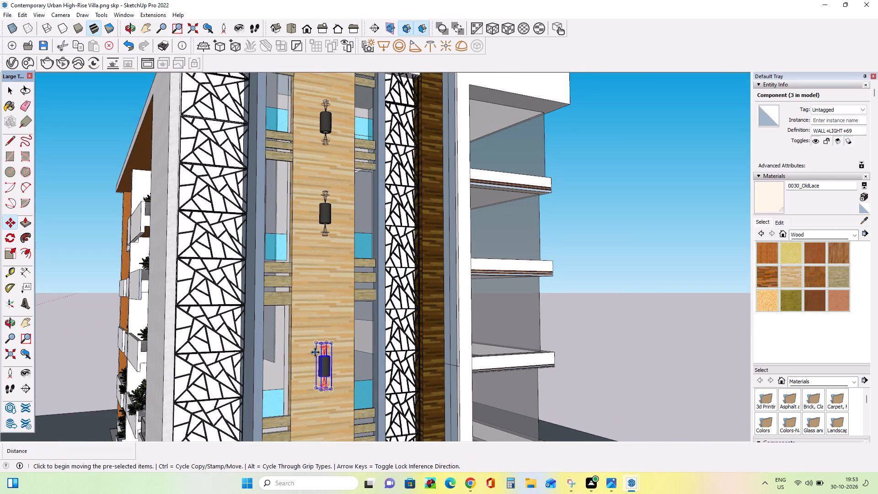
{"action": "left_click_drag", "start_coordinate": [318, 343], "coordinate": [318, 304]}
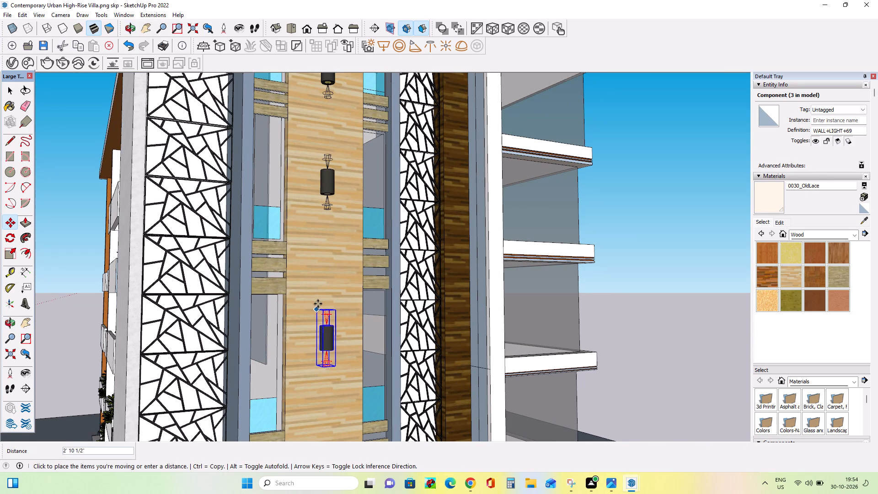
{"action": "left_click_drag", "start_coordinate": [318, 304], "coordinate": [321, 301]}
Examine the placement of the three wall lights on the front facade from several distances and angles.
{"action": "scroll", "coordinate": [387, 308], "scroll_direction": "down", "scroll_amount": 3}
{"action": "scroll", "coordinate": [422, 336], "scroll_direction": "down", "scroll_amount": 9}
{"action": "middle_click_drag", "start_coordinate": [436, 356], "coordinate": [468, 380]}
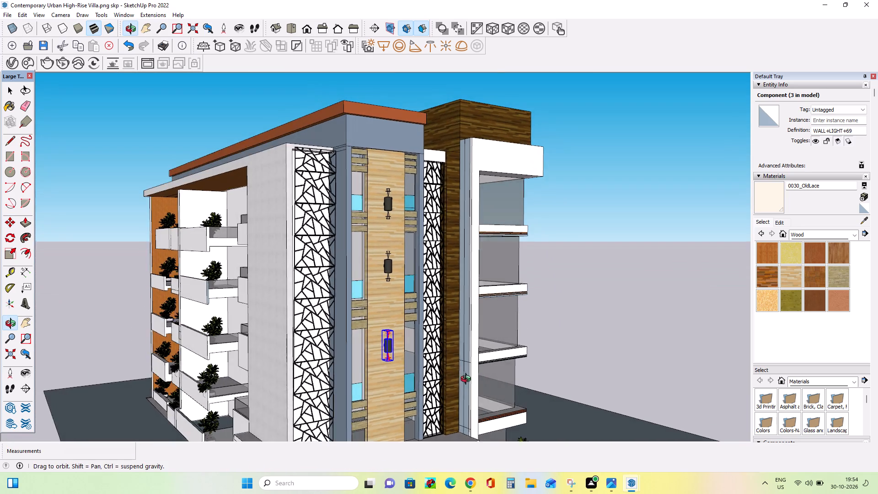
{"action": "middle_click_drag", "start_coordinate": [468, 380], "coordinate": [488, 369]}
{"action": "scroll", "coordinate": [485, 362], "scroll_direction": "down", "scroll_amount": 2}
{"action": "middle_click_drag", "start_coordinate": [546, 337], "coordinate": [510, 306]}
{"action": "scroll", "coordinate": [510, 306], "scroll_direction": "down", "scroll_amount": 2}
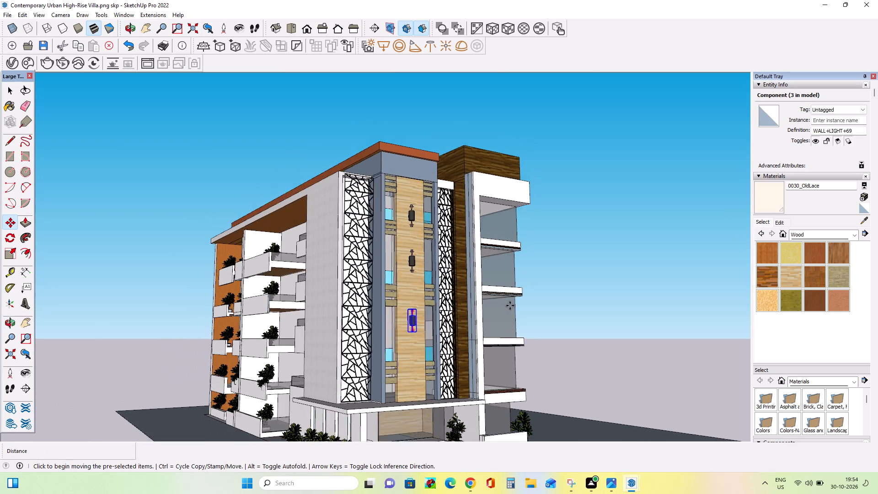
{"action": "scroll", "coordinate": [510, 306], "scroll_direction": "down", "scroll_amount": 3}
{"action": "middle_click_drag", "start_coordinate": [525, 328], "coordinate": [530, 346]}
{"action": "scroll", "coordinate": [530, 346], "scroll_direction": "up", "scroll_amount": 1}
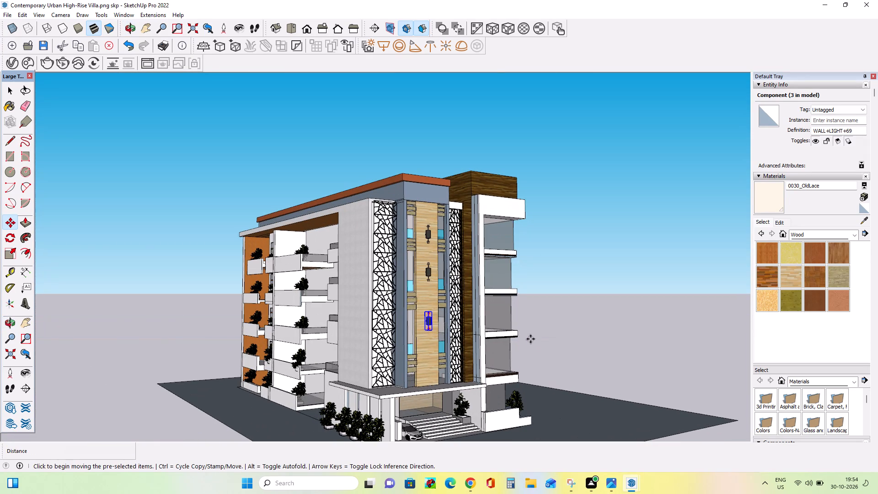
{"action": "scroll", "coordinate": [530, 337], "scroll_direction": "down", "scroll_amount": 3}
{"action": "middle_click_drag", "start_coordinate": [561, 380], "coordinate": [567, 389]}
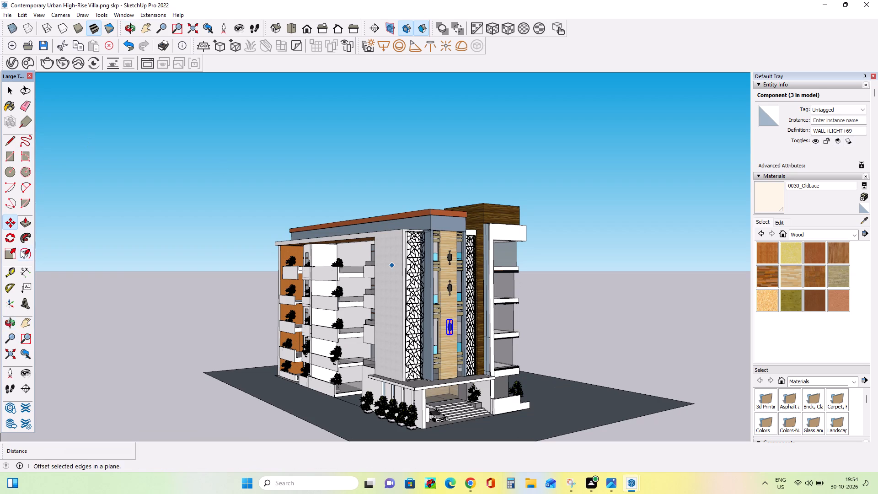
Paint the ground plane around the building with the Pavers with Grass Brick material from the Landscaping, Fencing and Vegetation collection.
{"action": "left_click", "coordinate": [24, 324]}
{"action": "left_click_drag", "start_coordinate": [216, 231], "coordinate": [206, 213]}
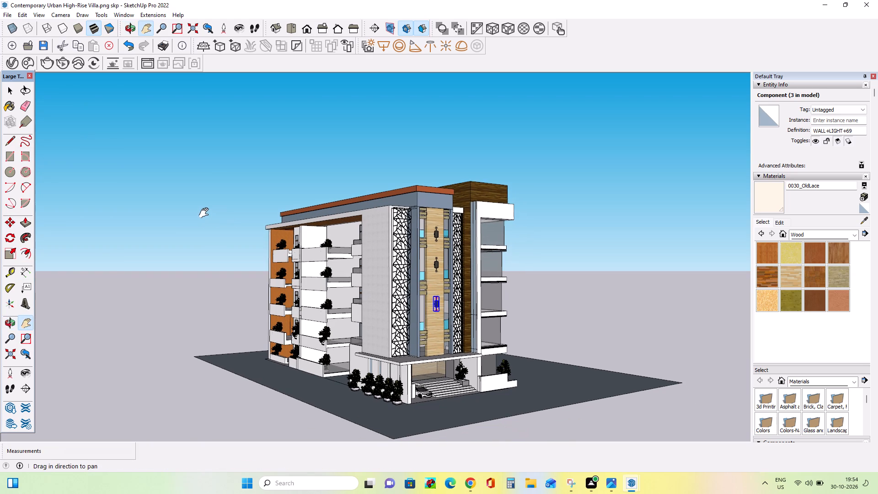
{"action": "middle_click_drag", "start_coordinate": [386, 243], "coordinate": [386, 253]}
{"action": "scroll", "coordinate": [475, 252], "scroll_direction": "up", "scroll_amount": 1}
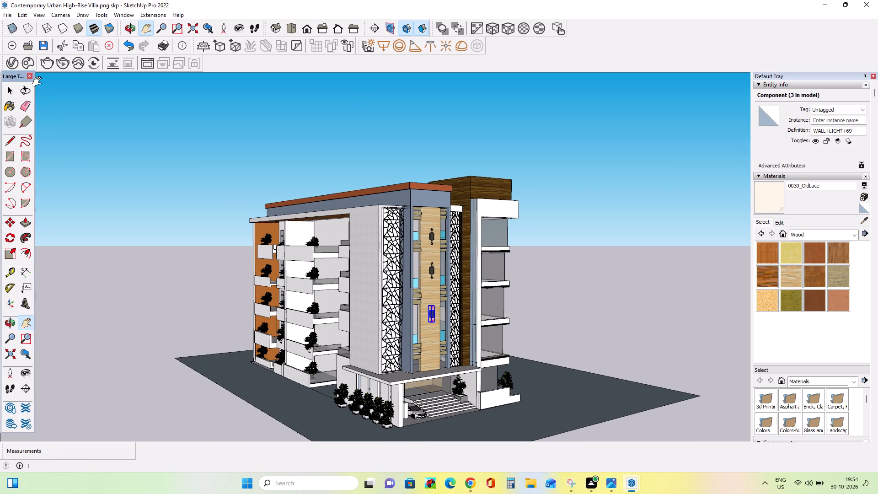
{"action": "left_click", "coordinate": [9, 93]}
{"action": "double_click", "coordinate": [136, 104]}
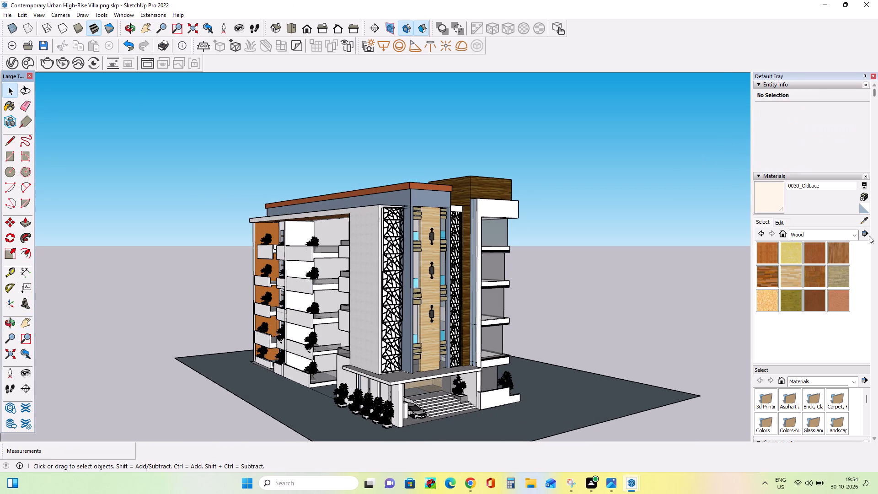
{"action": "left_click", "coordinate": [840, 235]}
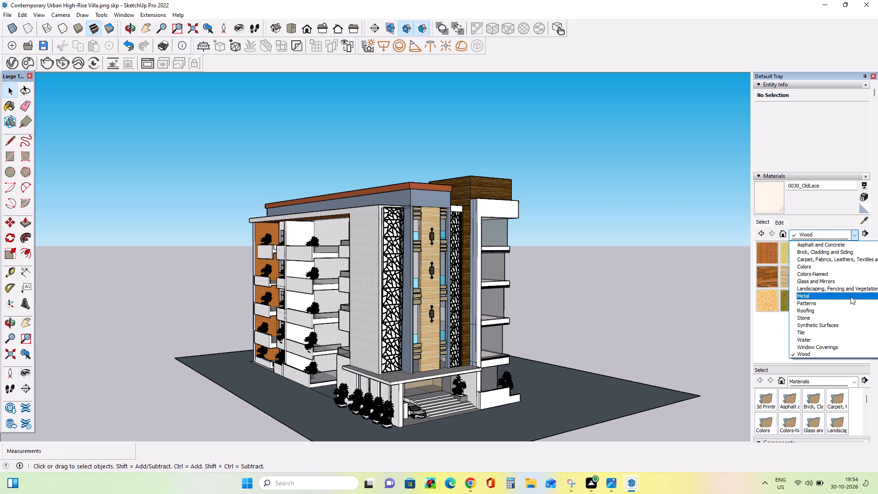
{"action": "left_click", "coordinate": [852, 292]}
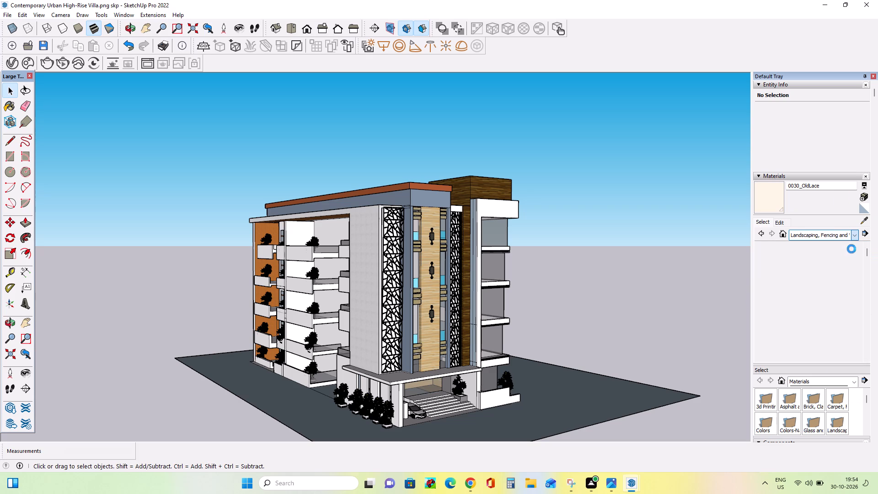
{"action": "scroll", "coordinate": [786, 323], "scroll_direction": "down", "scroll_amount": 2}
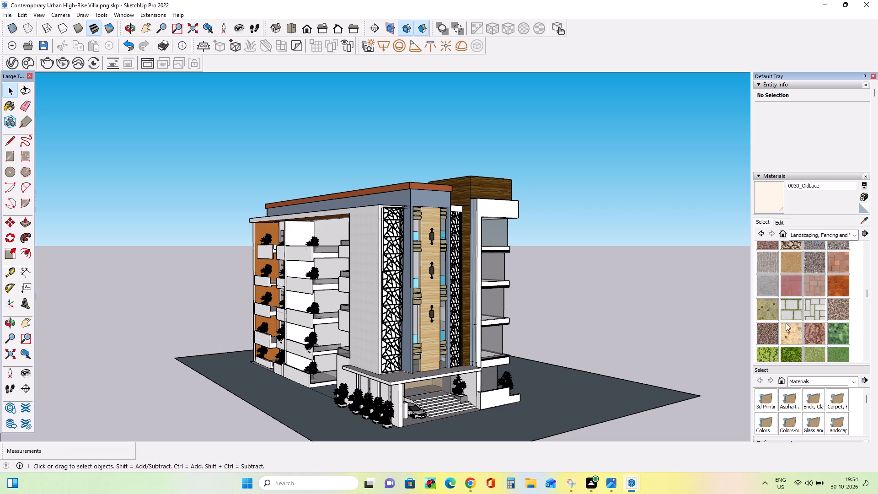
{"action": "left_click", "coordinate": [789, 306]}
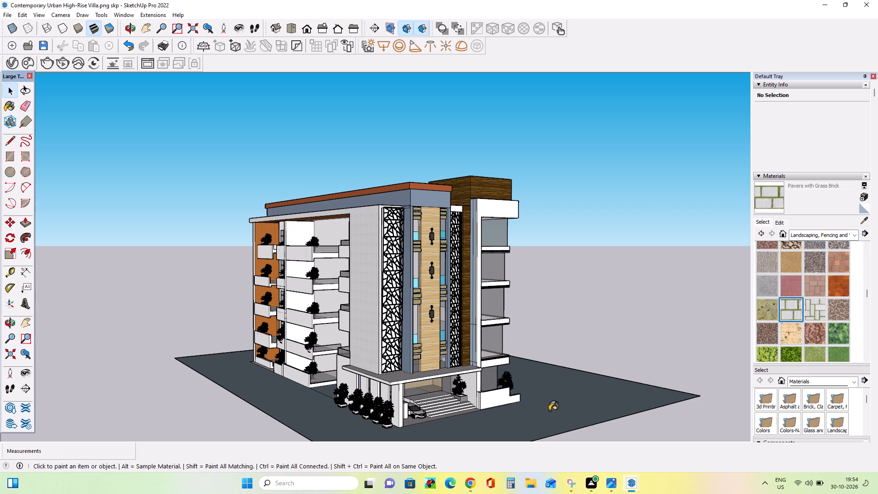
{"action": "left_click", "coordinate": [549, 411]}
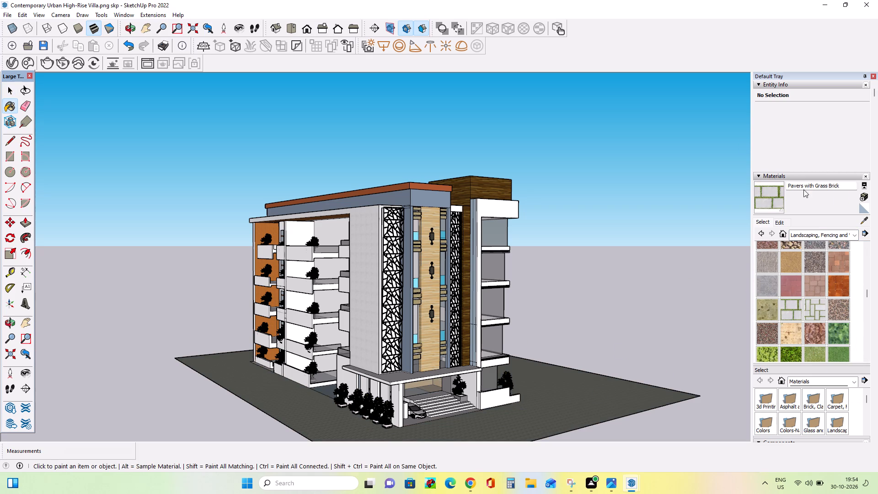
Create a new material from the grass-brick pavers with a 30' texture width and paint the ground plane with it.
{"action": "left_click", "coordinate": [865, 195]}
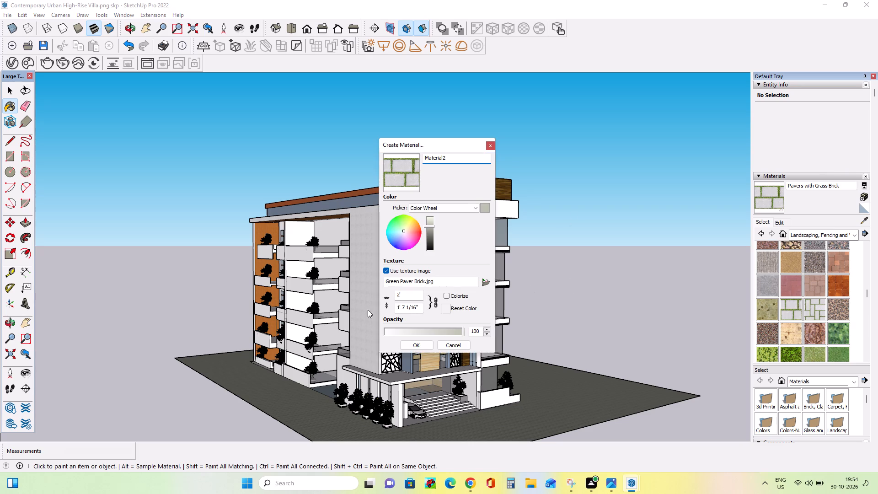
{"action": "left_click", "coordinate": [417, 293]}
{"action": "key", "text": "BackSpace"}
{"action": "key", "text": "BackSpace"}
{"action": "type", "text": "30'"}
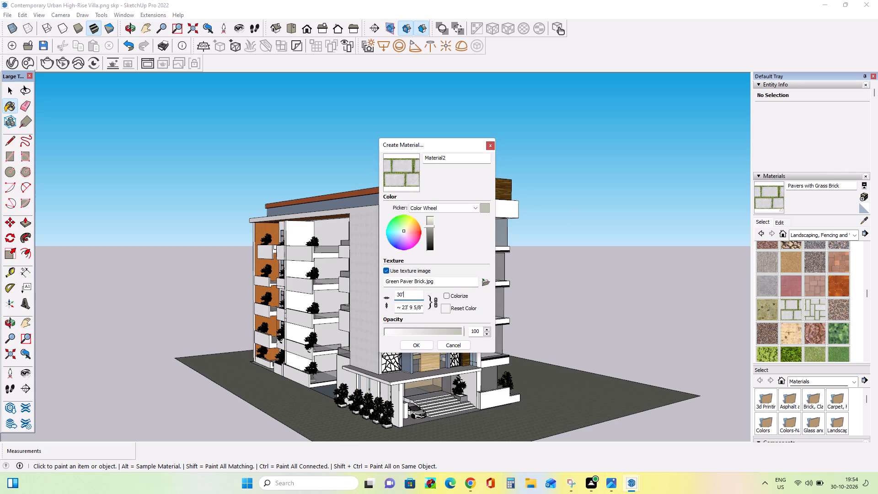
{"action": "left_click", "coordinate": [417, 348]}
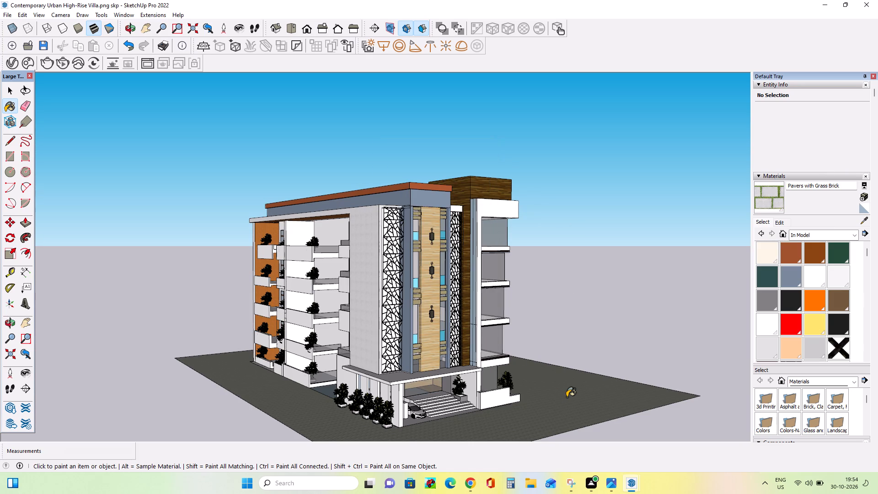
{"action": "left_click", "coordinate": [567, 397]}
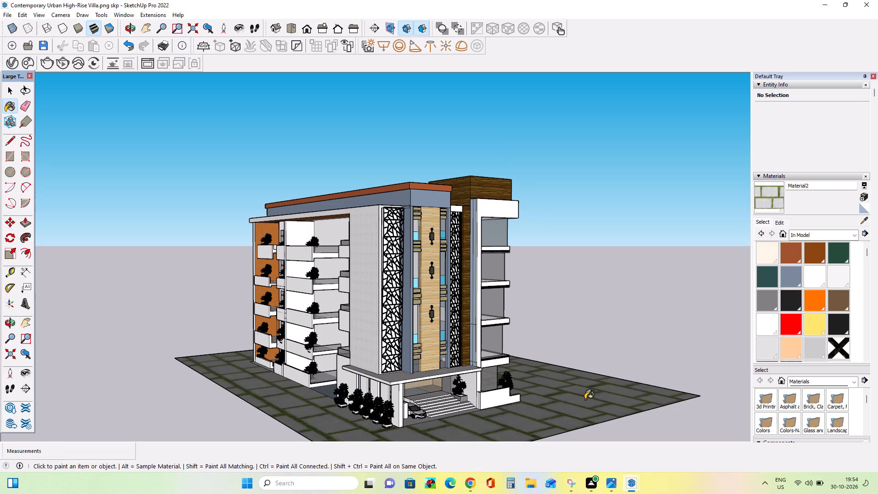
Create another grass-brick paver material with a 20' texture width and apply it to the ground plane.
{"action": "left_click", "coordinate": [864, 194]}
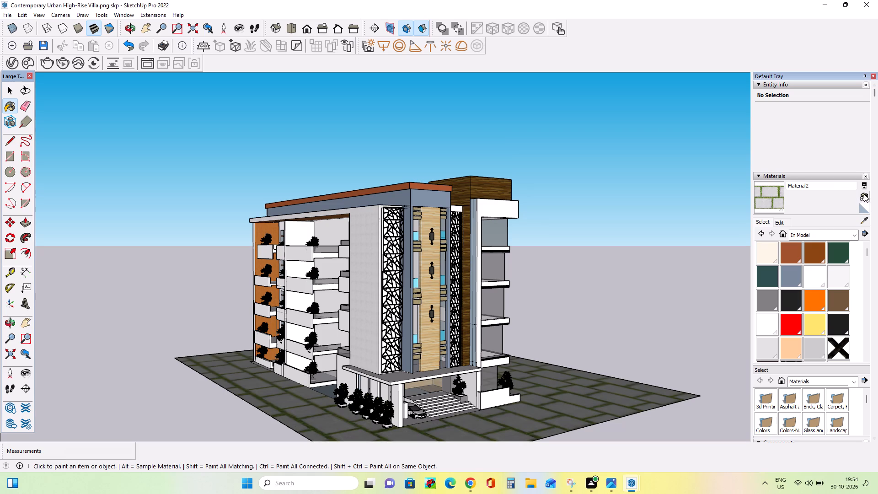
{"action": "left_click", "coordinate": [408, 295]}
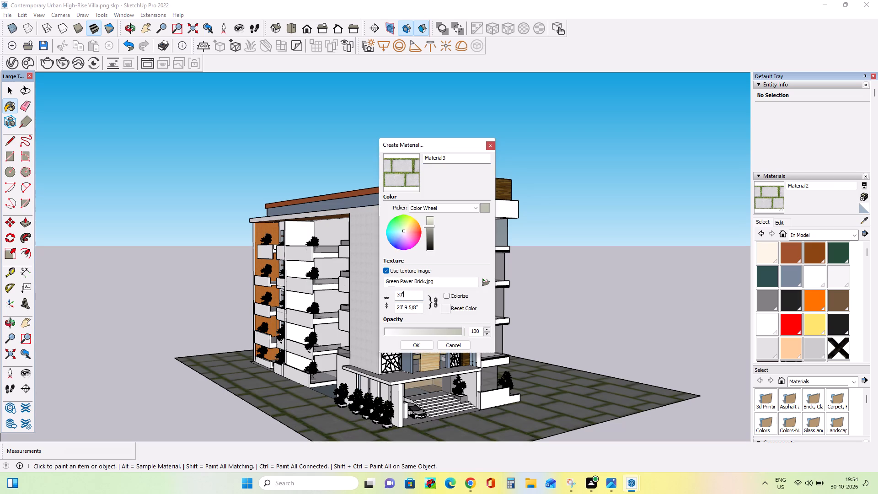
{"action": "key", "text": "BackSpace"}
{"action": "key", "text": "BackSpace"}
{"action": "key", "text": "BackSpace"}
{"action": "type", "text": "20'"}
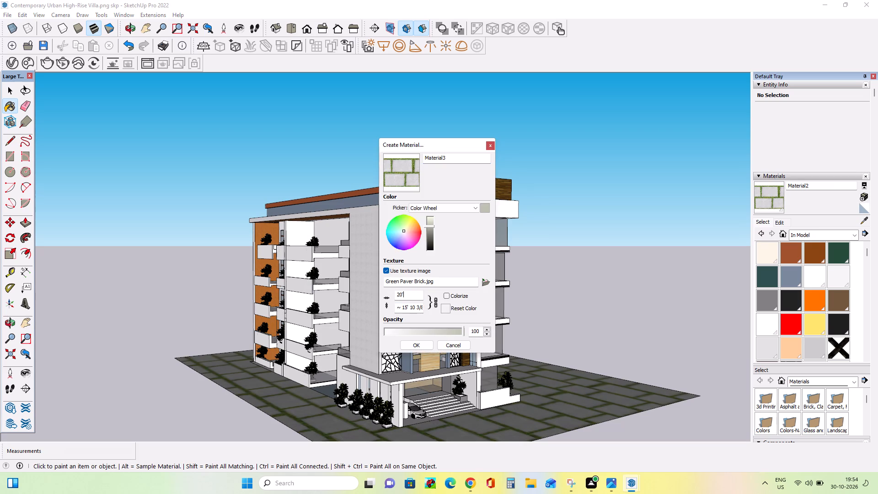
{"action": "left_click", "coordinate": [434, 344]}
{"action": "left_click", "coordinate": [430, 345]}
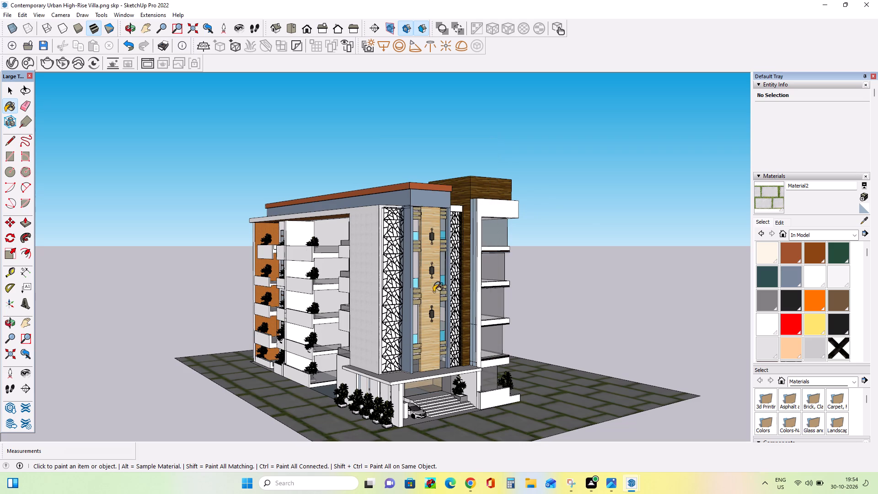
{"action": "left_click", "coordinate": [566, 390]}
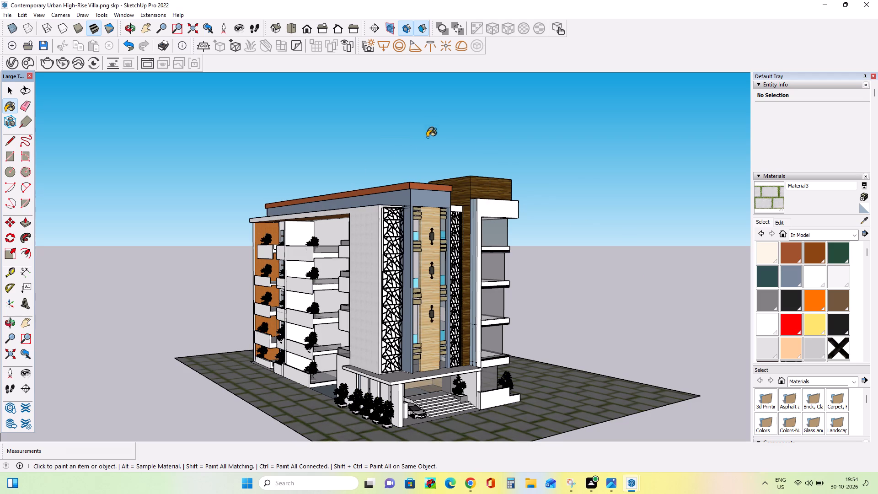
Render the model with V-Ray to check the paved ground and wall lights, and return to the model.
{"action": "left_click", "coordinate": [51, 66]}
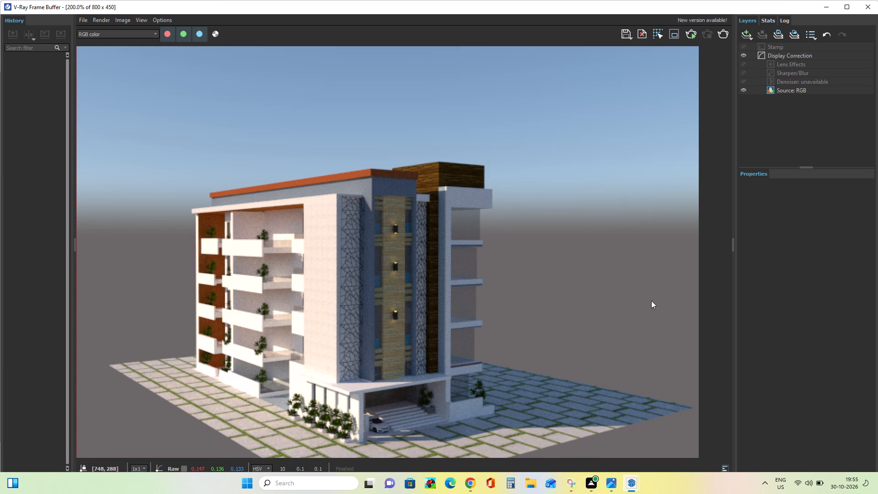
{"action": "left_click", "coordinate": [829, 7]}
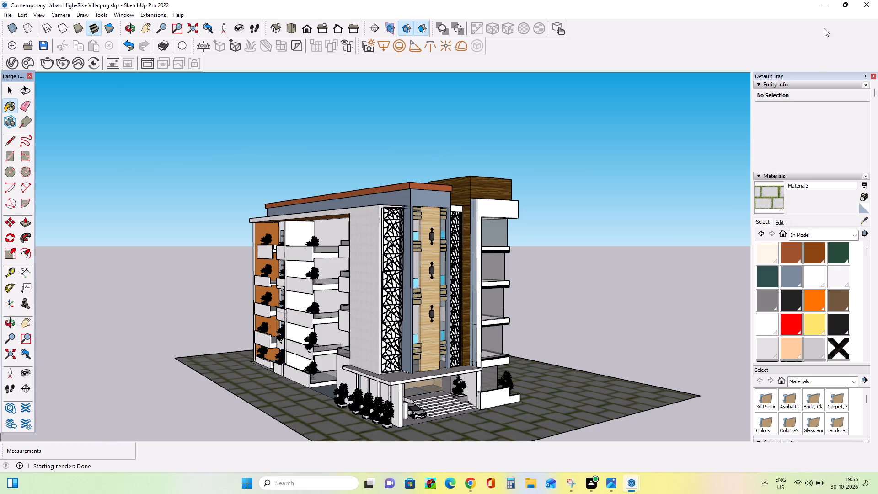
Render the villa with V-Ray again from a lower, slightly closer view of the front corner.
{"action": "middle_click_drag", "start_coordinate": [662, 236], "coordinate": [658, 201]}
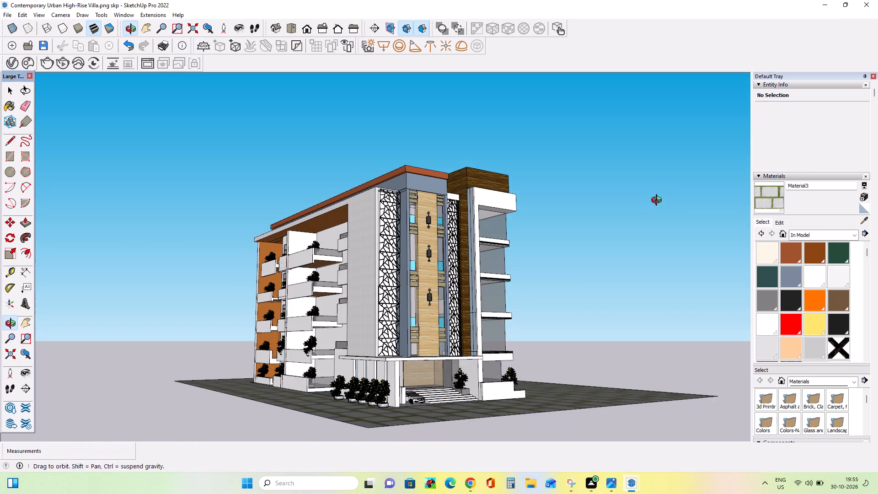
{"action": "middle_click_drag", "start_coordinate": [658, 201], "coordinate": [662, 204]}
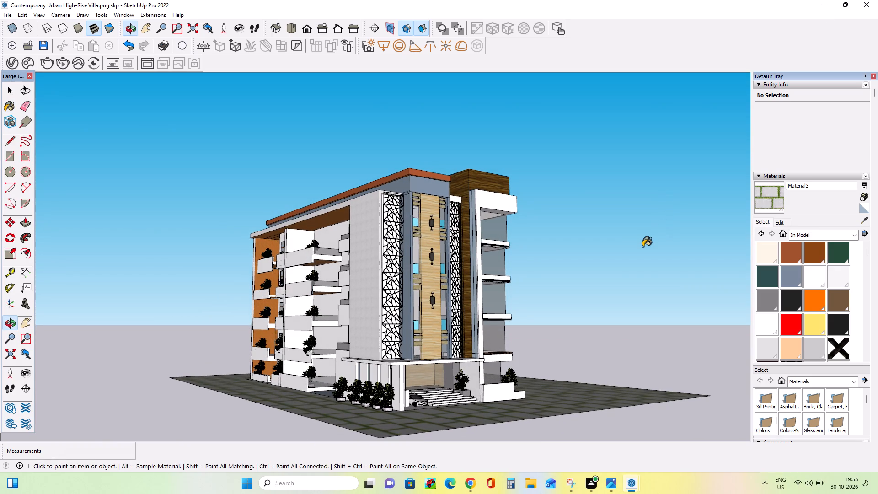
{"action": "scroll", "coordinate": [642, 247], "scroll_direction": "up", "scroll_amount": 1}
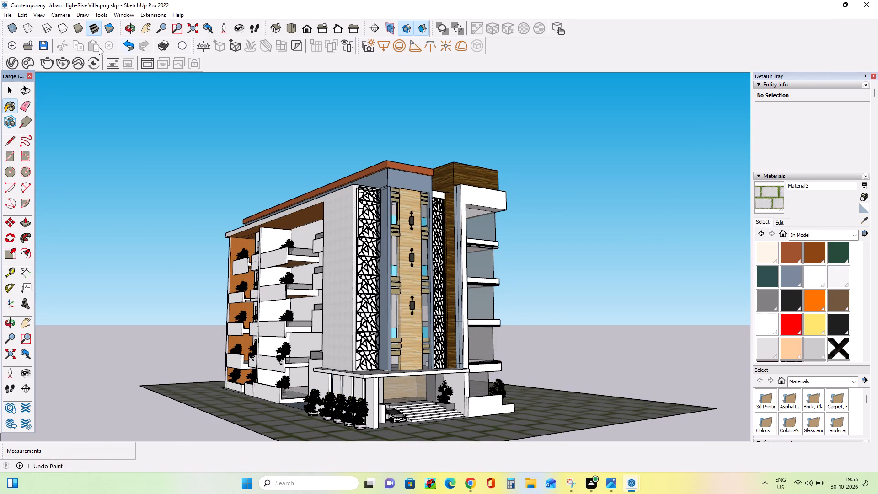
{"action": "left_click", "coordinate": [51, 64]}
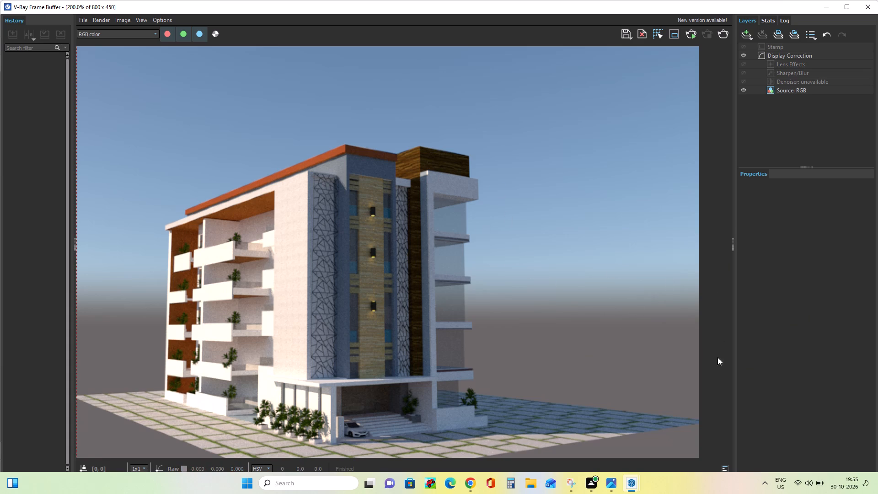
Add an Exposure correction layer to the render with exposure 0.049 and contrast -0.146.
{"action": "left_click", "coordinate": [750, 35]}
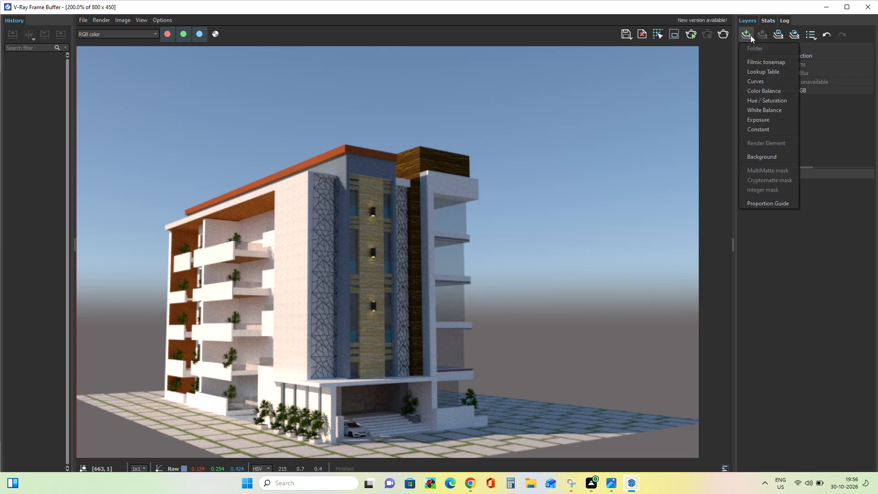
{"action": "left_click", "coordinate": [768, 121]}
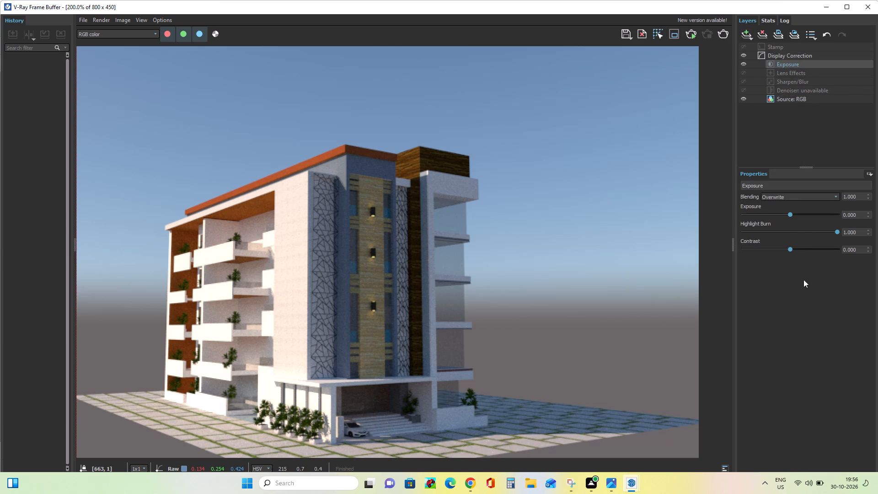
{"action": "left_click", "coordinate": [791, 214]}
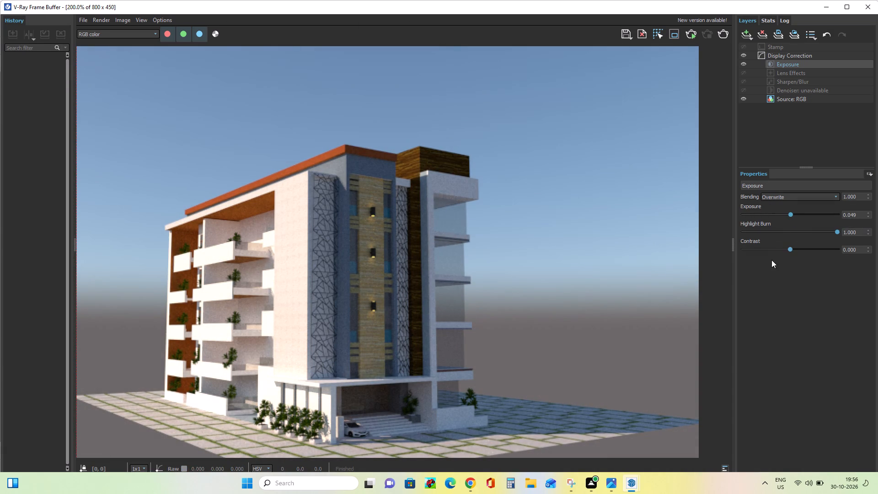
{"action": "left_click_drag", "start_coordinate": [789, 247], "coordinate": [793, 247]}
{"action": "left_click_drag", "start_coordinate": [793, 247], "coordinate": [782, 247]}
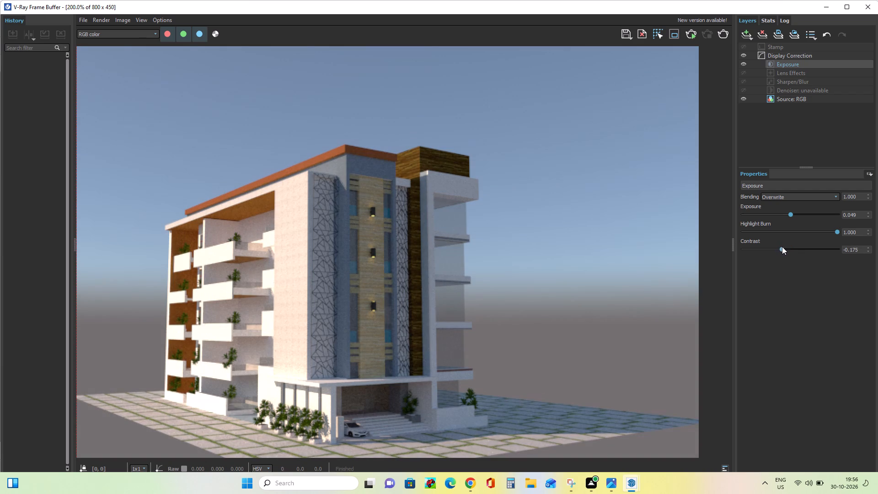
{"action": "left_click_drag", "start_coordinate": [782, 247], "coordinate": [783, 247]}
Switch to Snipping Tool and capture a rectangular snip of the rendered building with its paved foreground.
{"action": "left_click", "coordinate": [566, 480]}
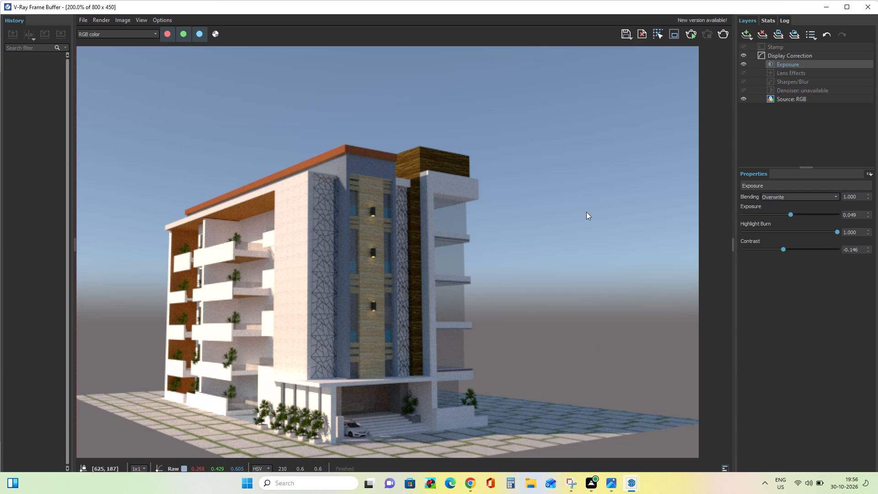
{"action": "left_click", "coordinate": [568, 489]}
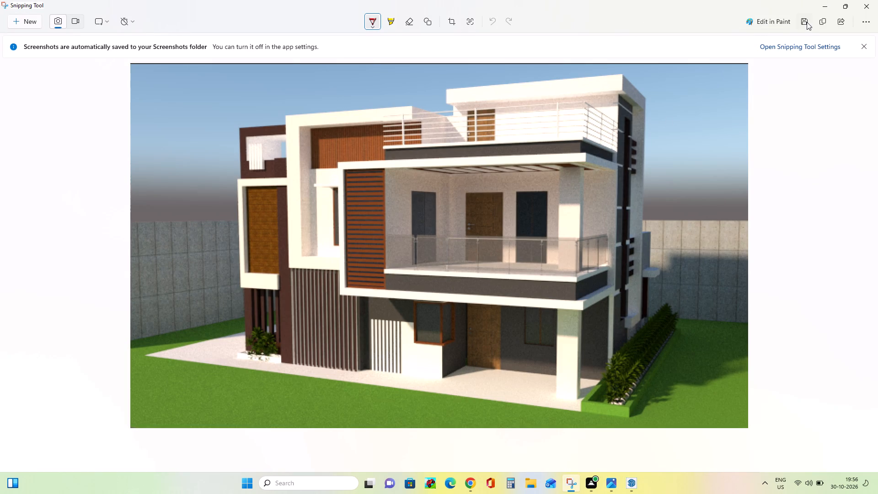
{"action": "left_click", "coordinate": [16, 21]}
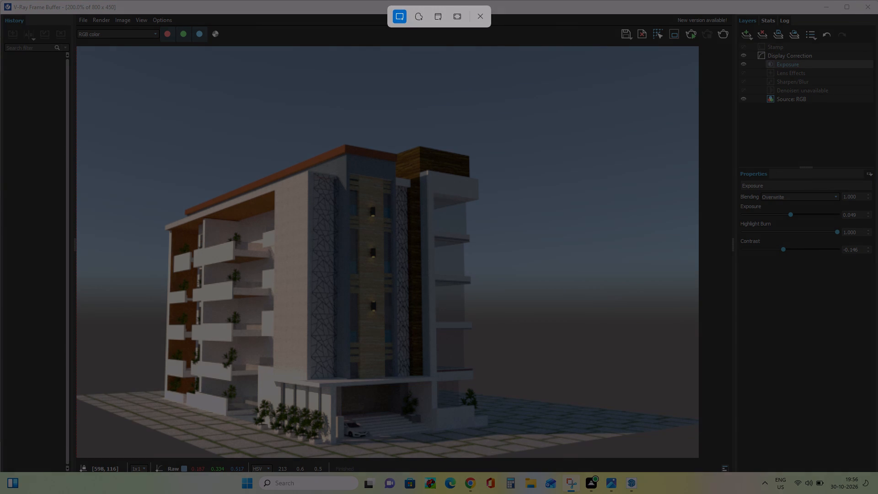
{"action": "left_click_drag", "start_coordinate": [515, 118], "coordinate": [137, 440]}
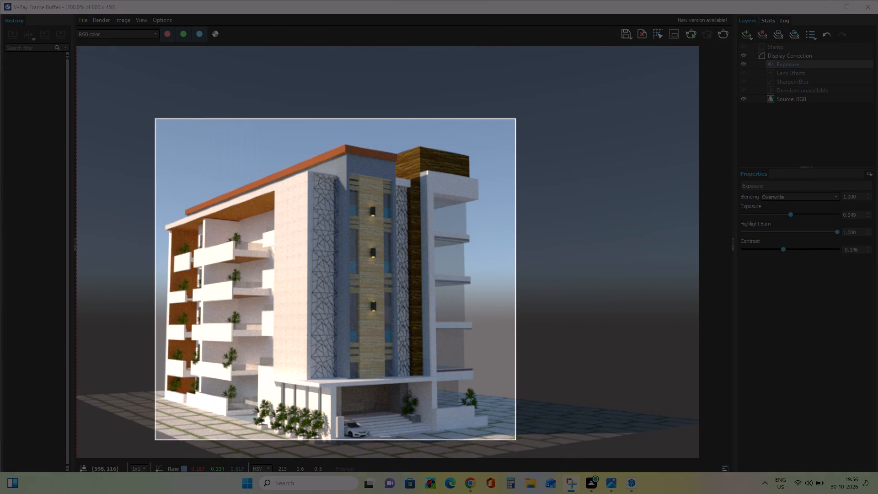
{"action": "left_click_drag", "start_coordinate": [137, 440], "coordinate": [94, 459]}
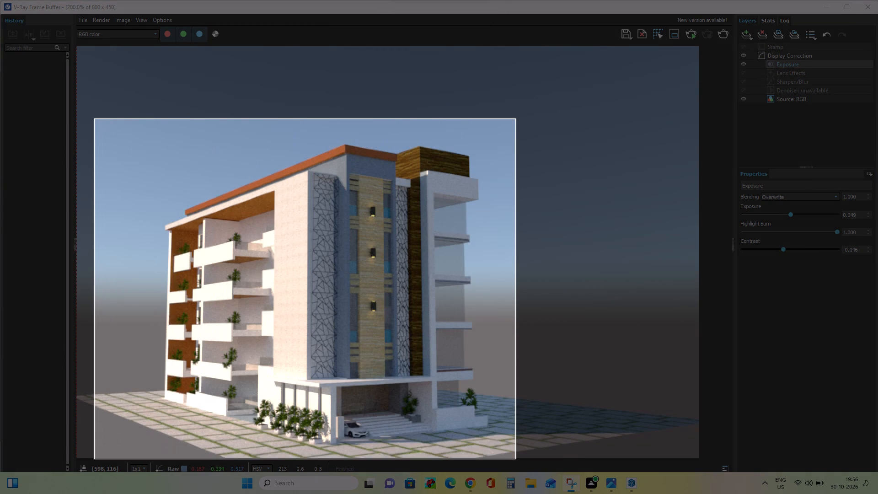
{"action": "left_click_drag", "start_coordinate": [94, 459], "coordinate": [94, 460]}
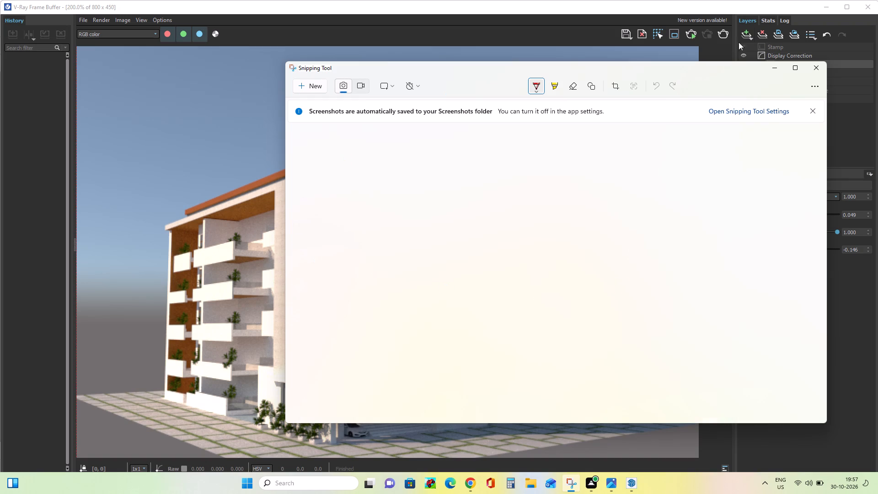
{"action": "left_click_drag", "start_coordinate": [605, 66], "coordinate": [488, 72]}
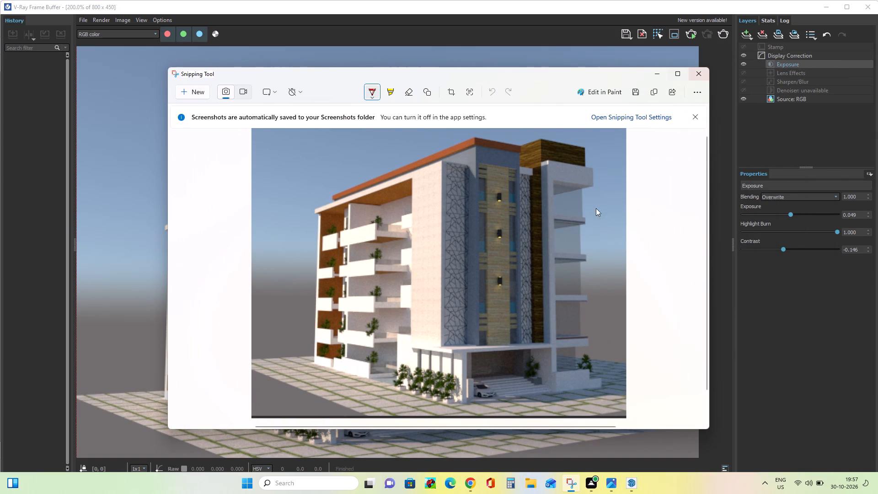
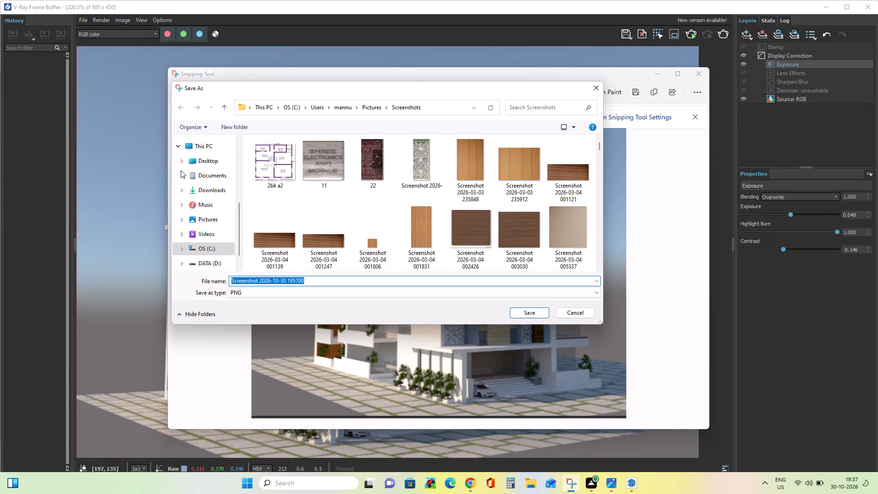
Save the snip to the Desktop as "Contemporary Urban High-Rise Villa.pdf", keeping PNG as the file type.
{"action": "left_click", "coordinate": [214, 161]}
{"action": "left_click", "coordinate": [306, 284]}
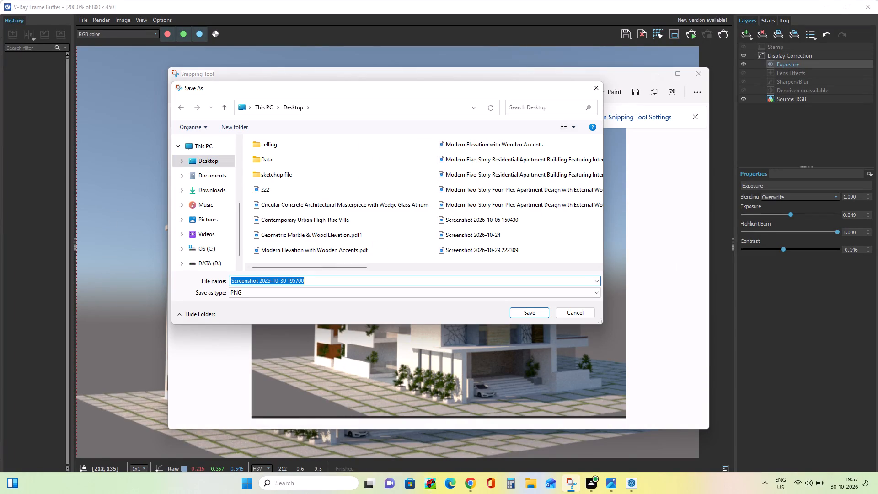
{"action": "key", "text": "BackSpace"}
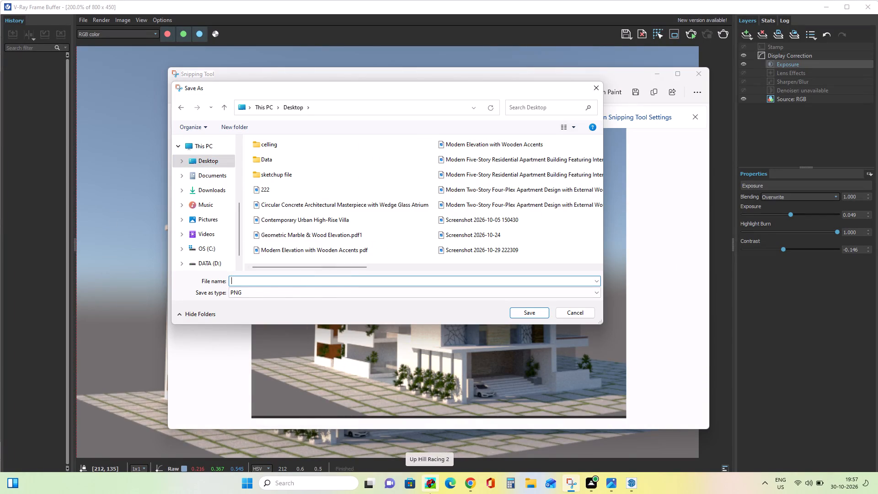
{"action": "key", "text": "m"}
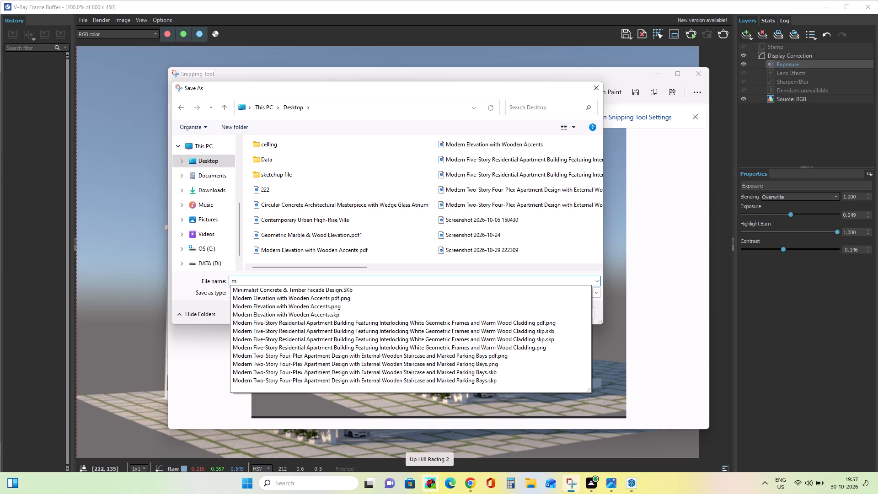
{"action": "key", "text": "BackSpace"}
{"action": "key", "text": "BackSpace"}
{"action": "key", "text": "c"}
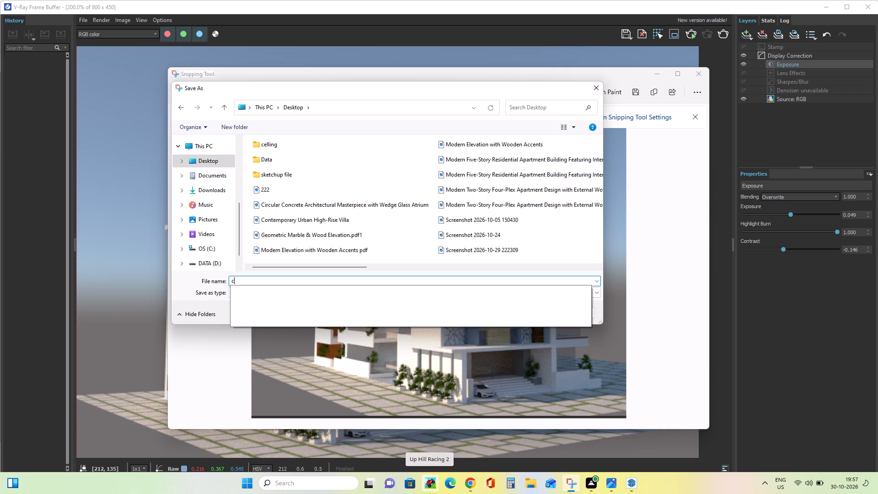
{"action": "left_click", "coordinate": [327, 306]}
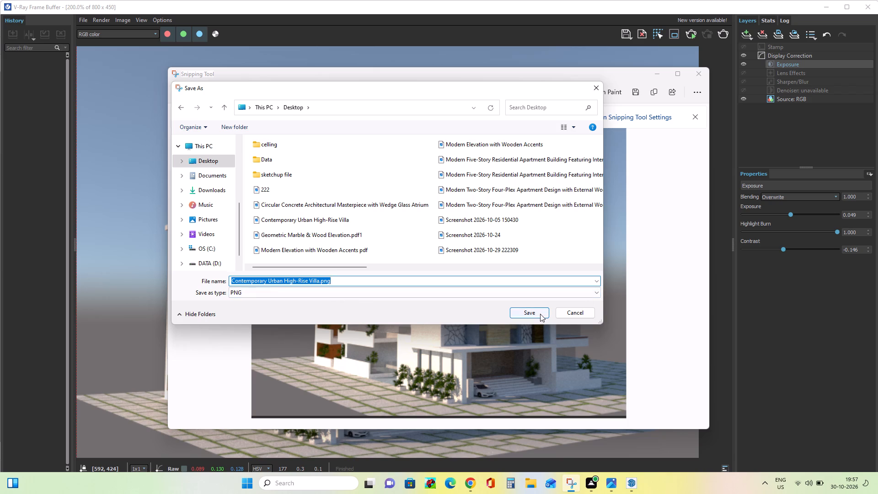
{"action": "left_click", "coordinate": [540, 314]}
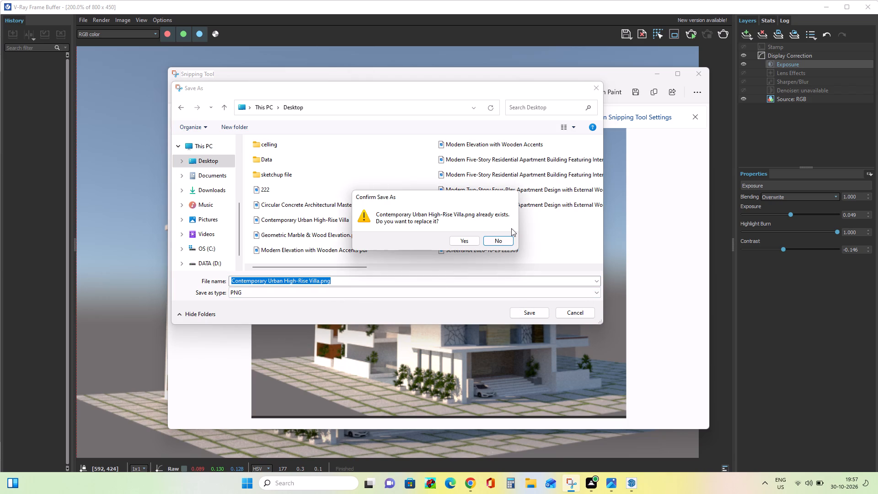
{"action": "left_click", "coordinate": [503, 239]}
{"action": "left_click", "coordinate": [334, 283]}
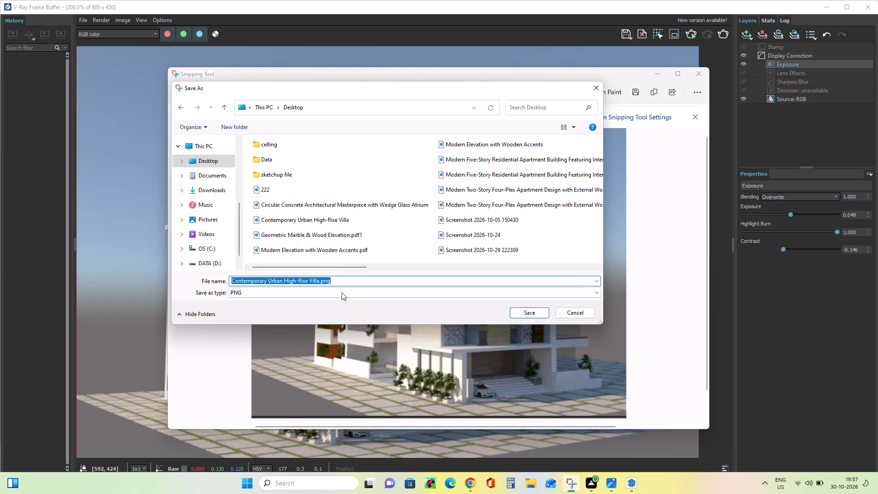
{"action": "key", "text": "Right"}
{"action": "key", "text": "BackSpace"}
{"action": "key", "text": "BackSpace"}
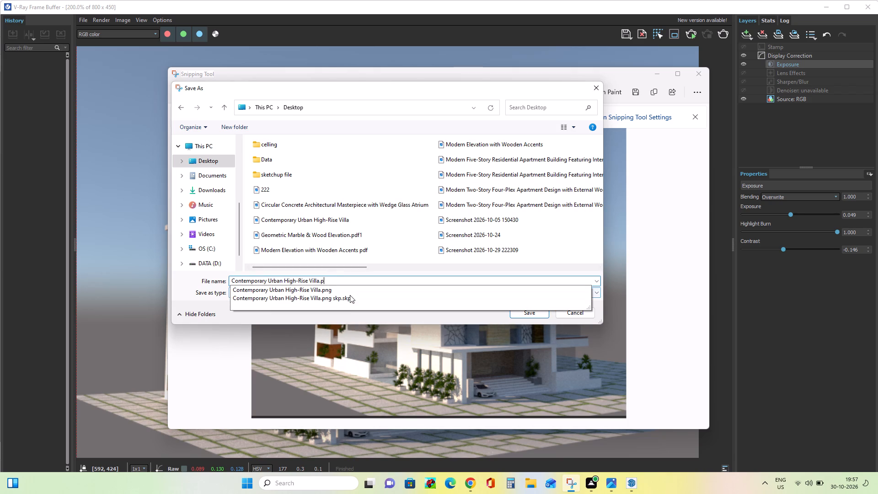
{"action": "key", "text": "BackSpace"}
{"action": "type", "text": "pdf"}
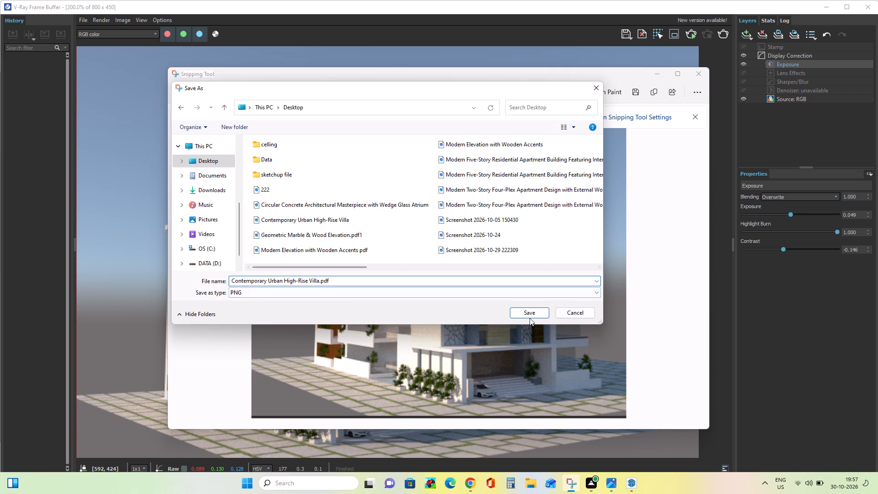
{"action": "left_click", "coordinate": [531, 313]}
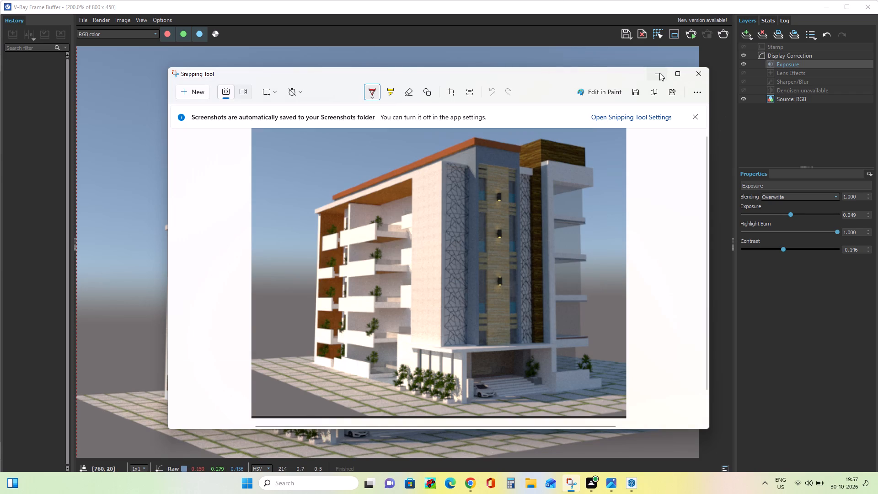
Put away the snip and render windows, check the reference photo of the building, and return to the SketchUp model.
{"action": "left_click", "coordinate": [659, 74]}
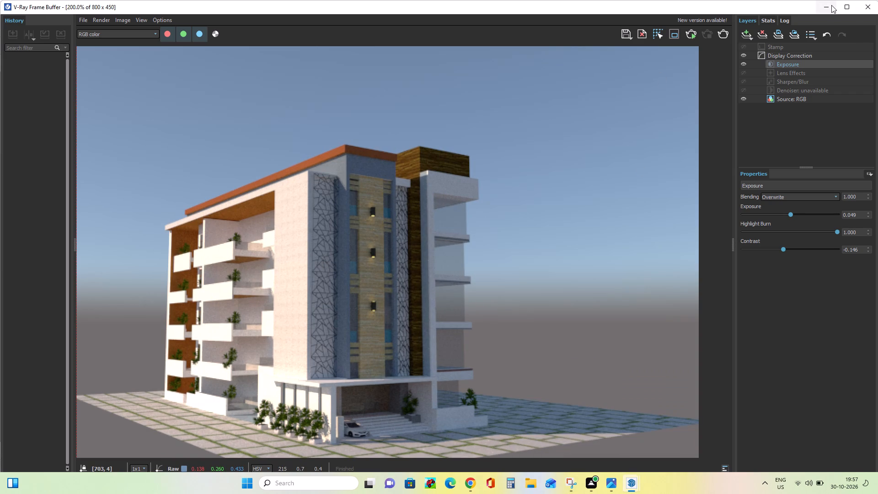
{"action": "left_click", "coordinate": [831, 5]}
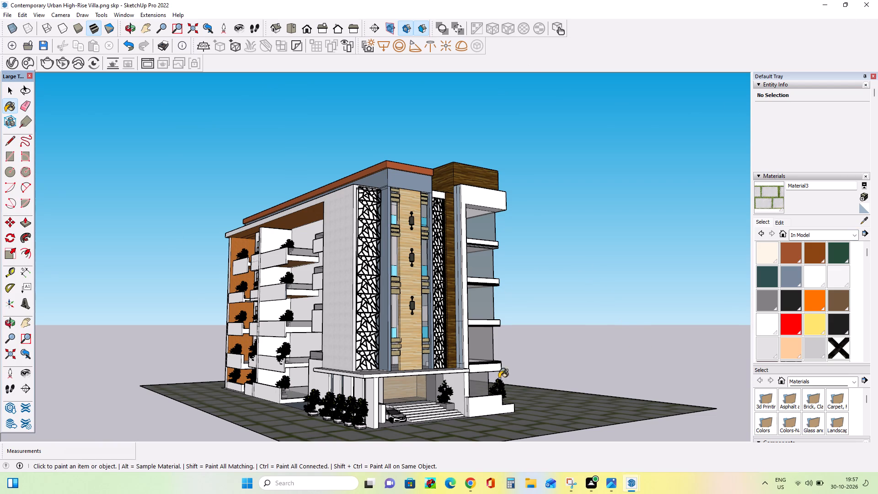
{"action": "left_click", "coordinate": [609, 481]}
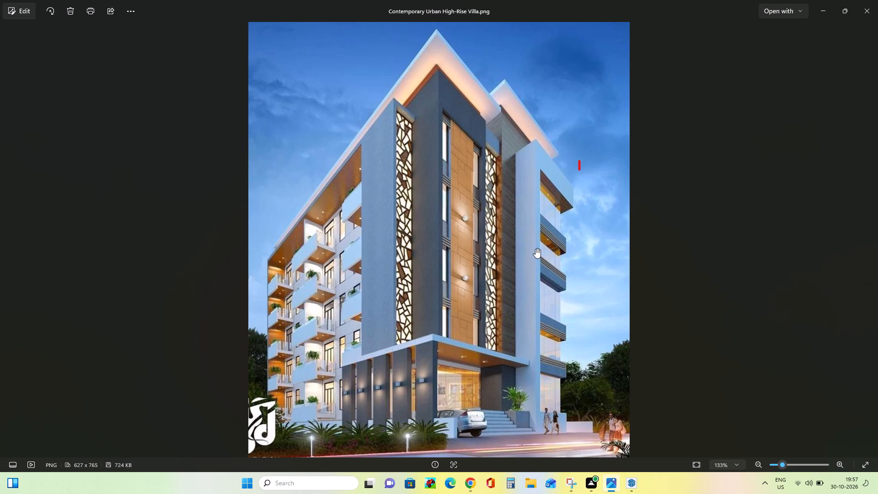
{"action": "left_click", "coordinate": [824, 8]}
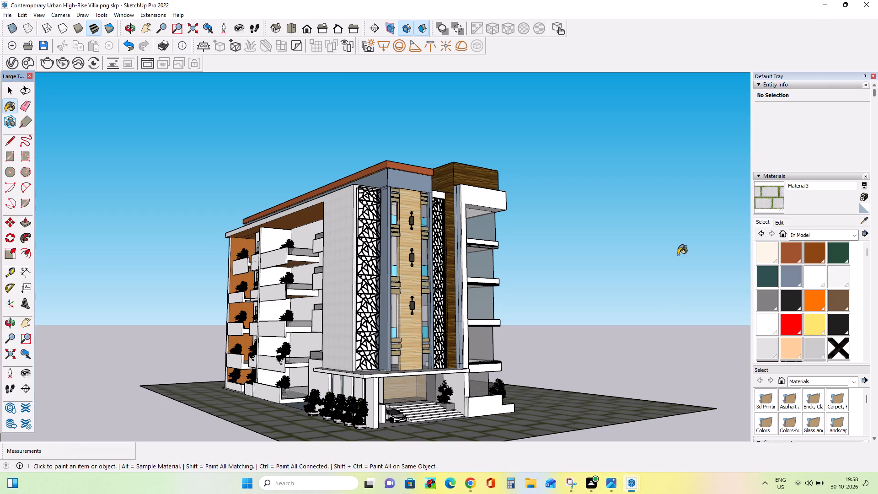
Paint the faces of the row of columns under the entrance canopy, behind the potted plants, with 0133_Gray.
{"action": "left_click", "coordinate": [774, 301]}
{"action": "scroll", "coordinate": [349, 407], "scroll_direction": "up", "scroll_amount": 10}
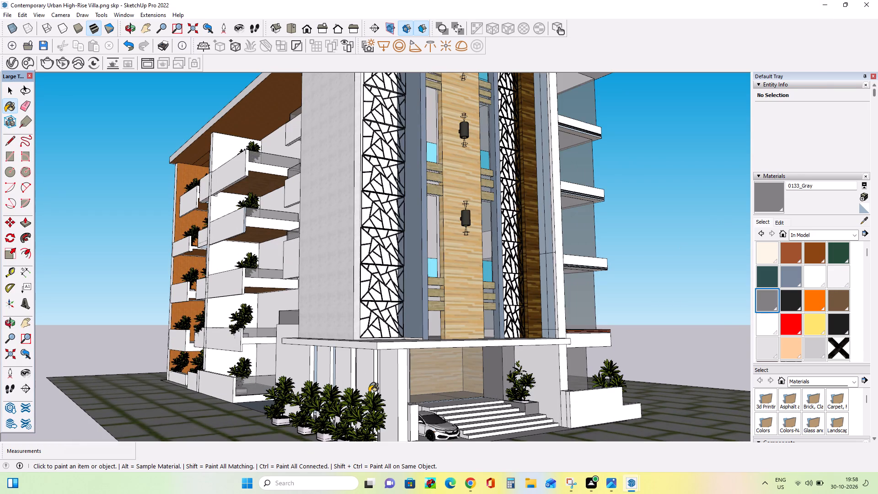
{"action": "left_click", "coordinate": [389, 388]}
{"action": "left_click", "coordinate": [364, 371]}
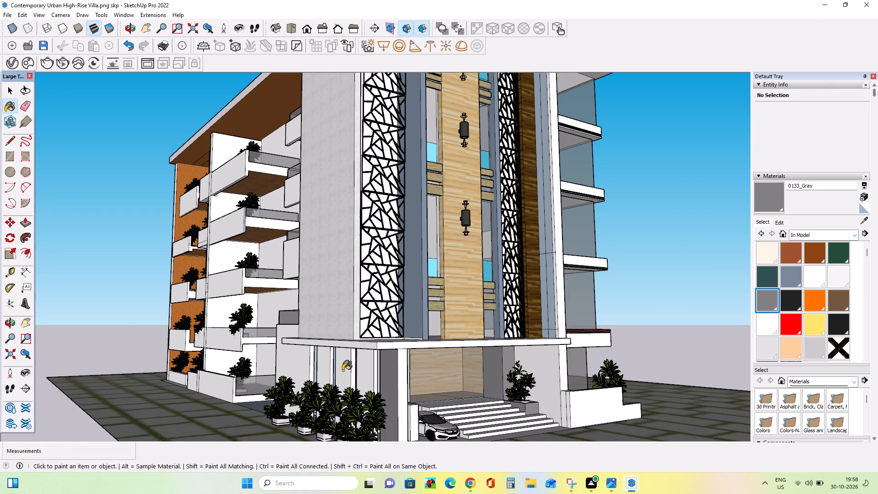
{"action": "left_click", "coordinate": [343, 367]}
{"action": "left_click", "coordinate": [324, 361]}
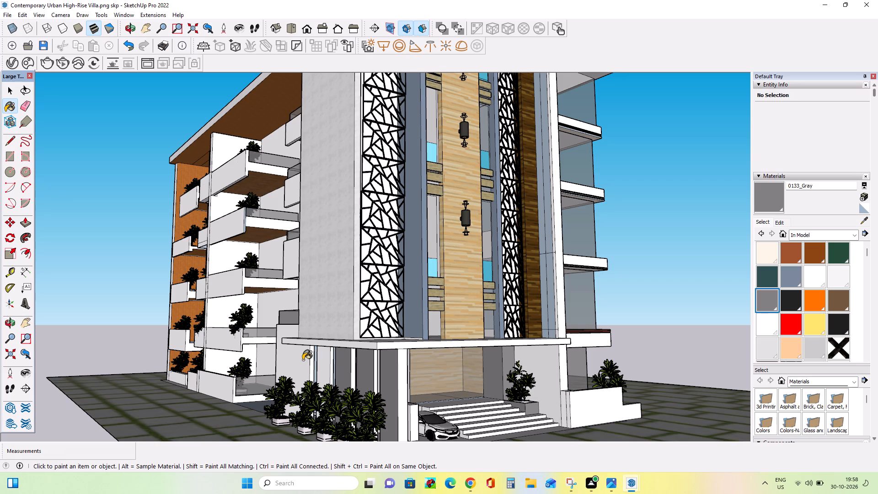
{"action": "left_click", "coordinate": [302, 360]}
{"action": "left_click", "coordinate": [403, 391]}
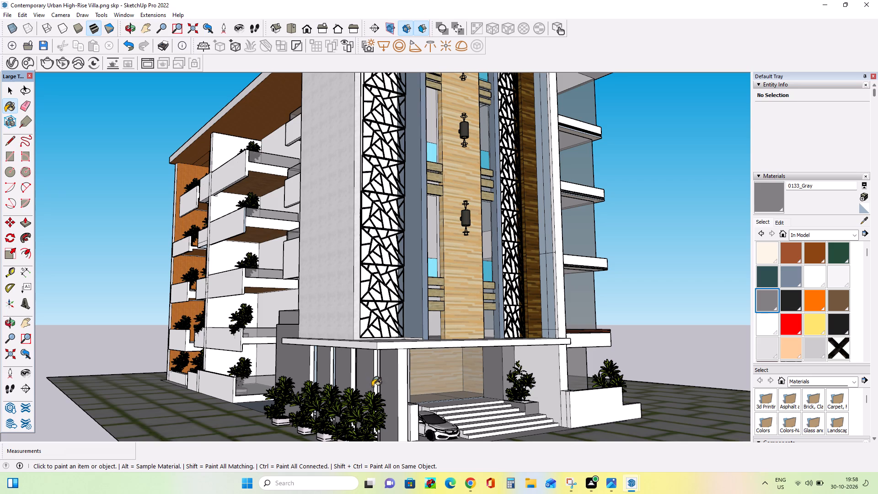
{"action": "left_click", "coordinate": [375, 378]}
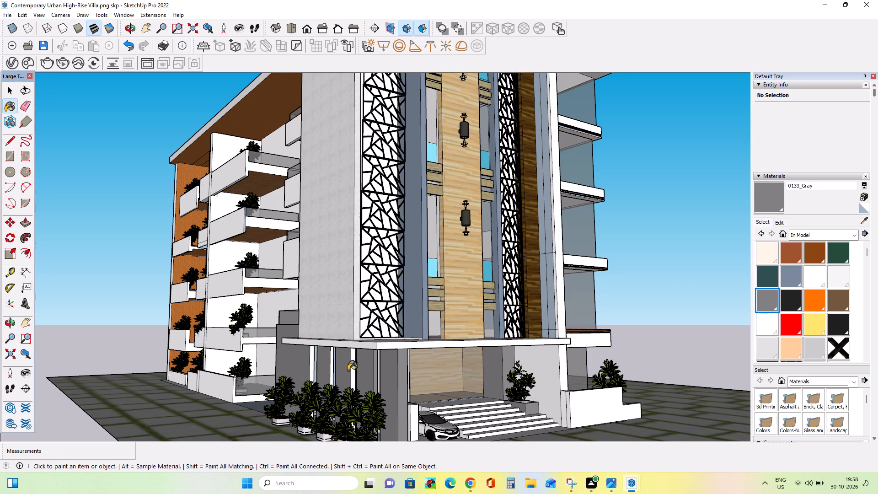
{"action": "left_click", "coordinate": [353, 373]}
{"action": "left_click", "coordinate": [331, 367]}
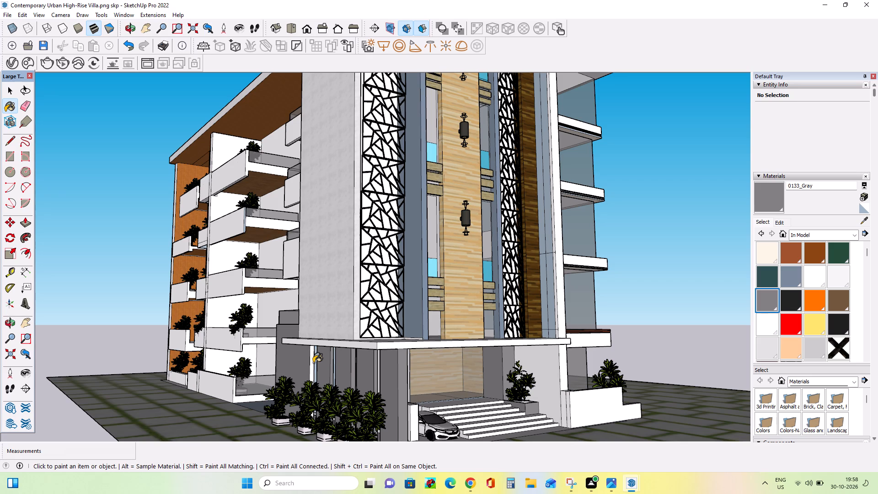
{"action": "left_click", "coordinate": [311, 357]}
Render the villa with V-Ray from a view that shows the whole building turned more toward its entrance front.
{"action": "scroll", "coordinate": [386, 378], "scroll_direction": "down", "scroll_amount": 4}
{"action": "middle_click_drag", "start_coordinate": [388, 379], "coordinate": [407, 396]}
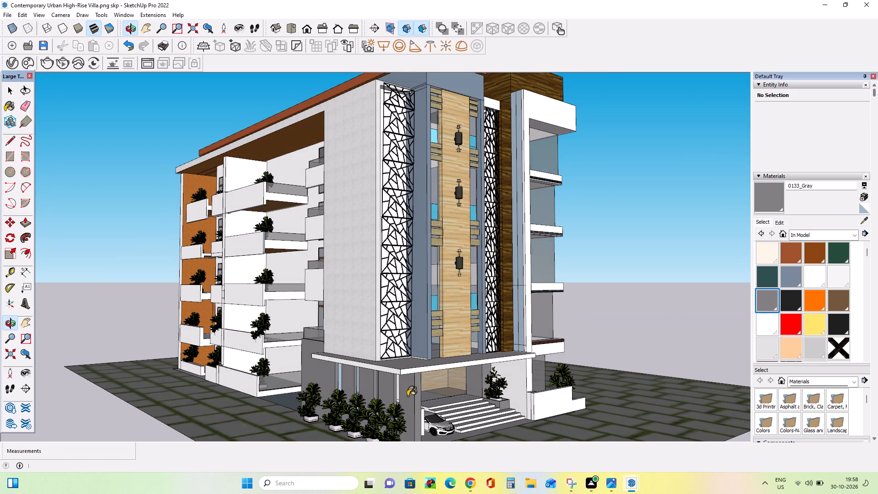
{"action": "middle_click_drag", "start_coordinate": [437, 401], "coordinate": [385, 378]}
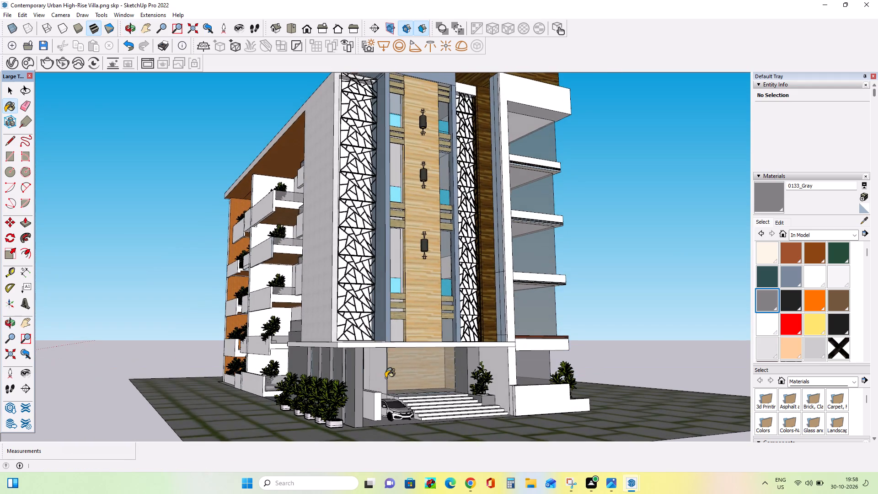
{"action": "scroll", "coordinate": [385, 378], "scroll_direction": "down", "scroll_amount": 2}
{"action": "middle_click", "coordinate": [385, 378]}
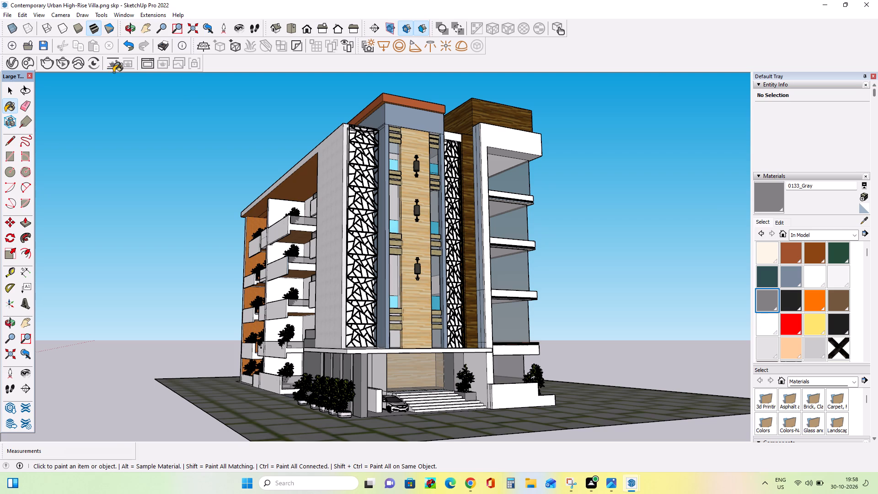
{"action": "left_click", "coordinate": [51, 64]}
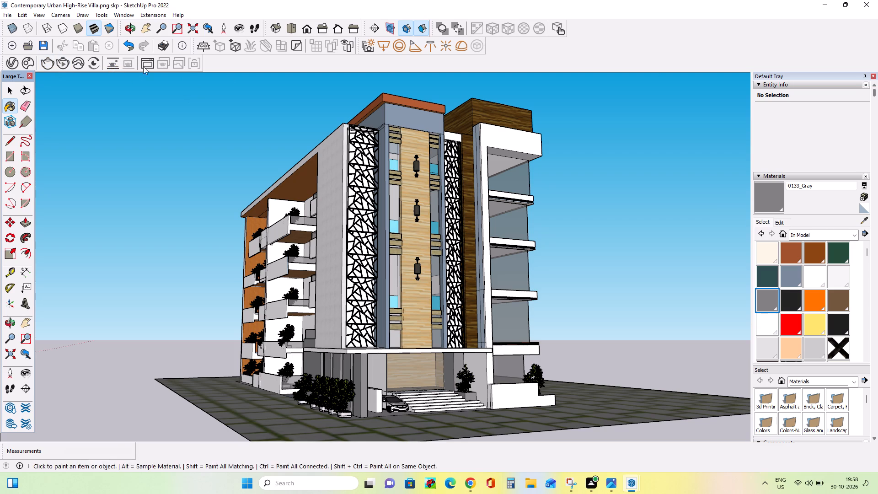
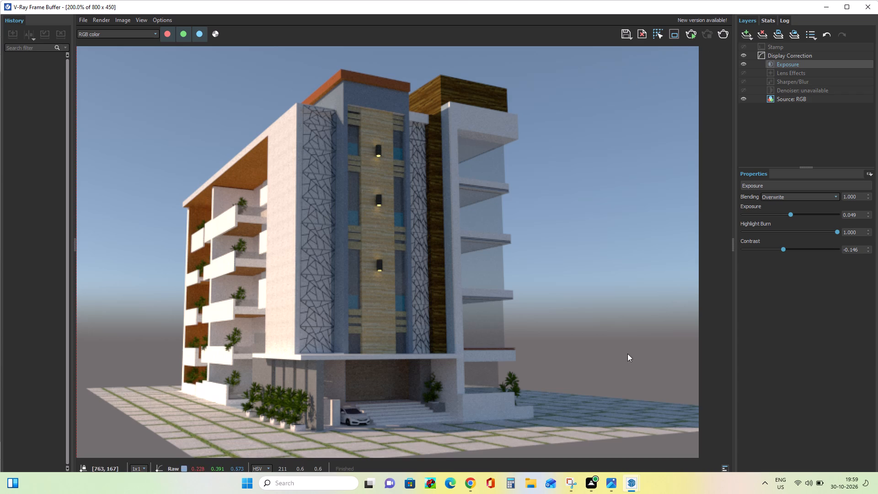
Capture a new rectangular snip of the V-Ray render, framing the whole building and the paving around its base.
{"action": "left_click", "coordinate": [573, 480]}
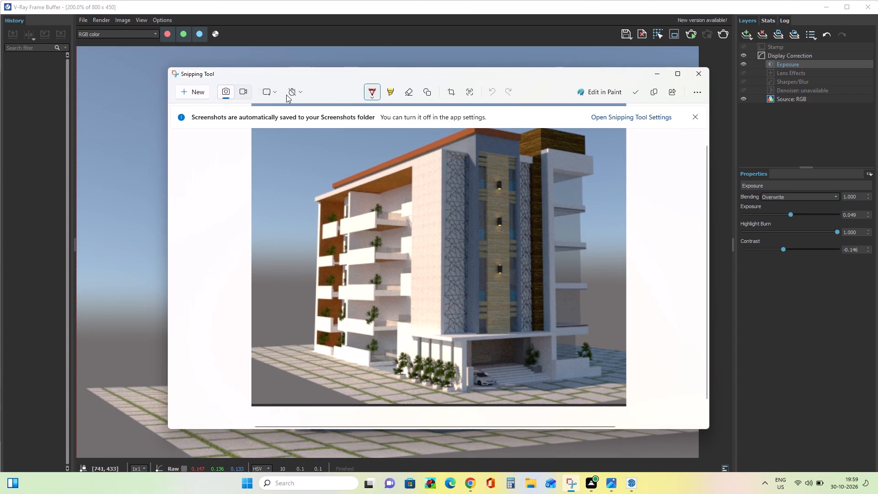
{"action": "left_click", "coordinate": [195, 93]}
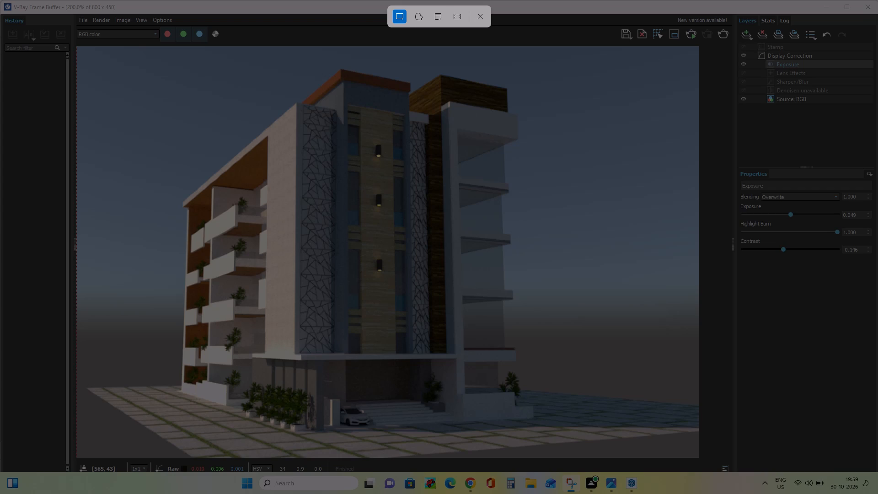
{"action": "left_click_drag", "start_coordinate": [584, 56], "coordinate": [204, 419]}
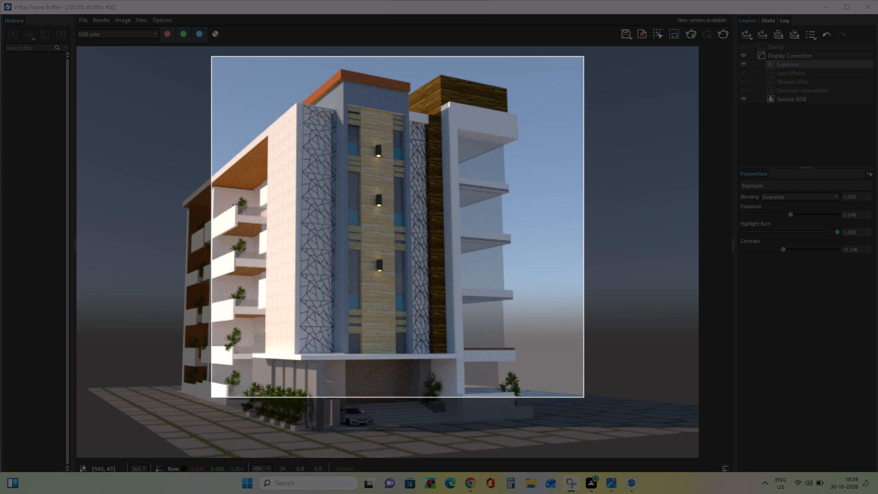
{"action": "left_click_drag", "start_coordinate": [204, 419], "coordinate": [155, 441]}
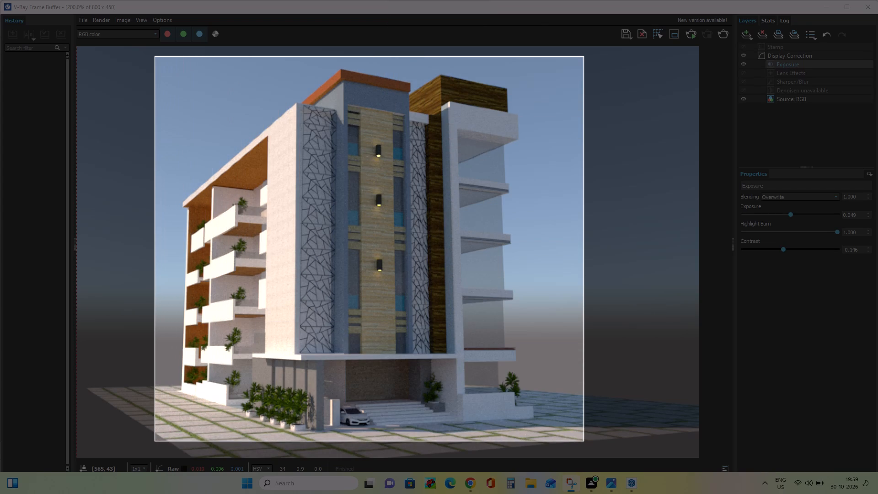
{"action": "left_click_drag", "start_coordinate": [155, 441], "coordinate": [142, 446]}
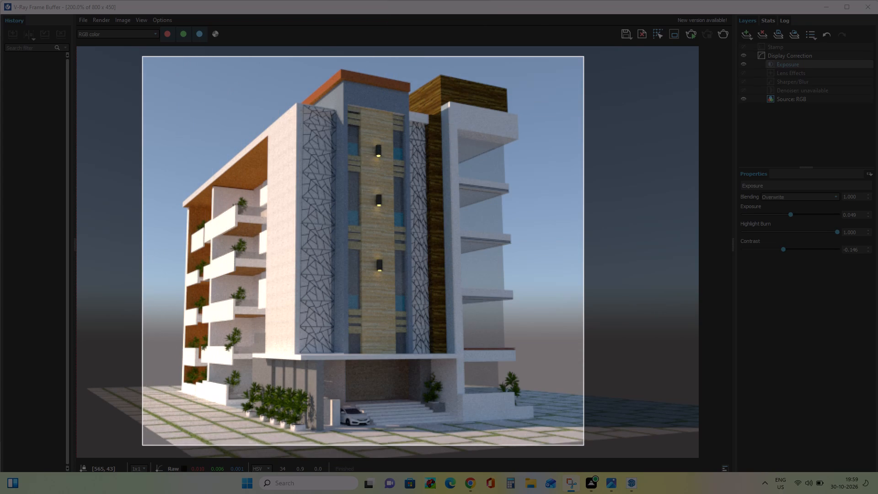
{"action": "left_click_drag", "start_coordinate": [142, 446], "coordinate": [165, 449]}
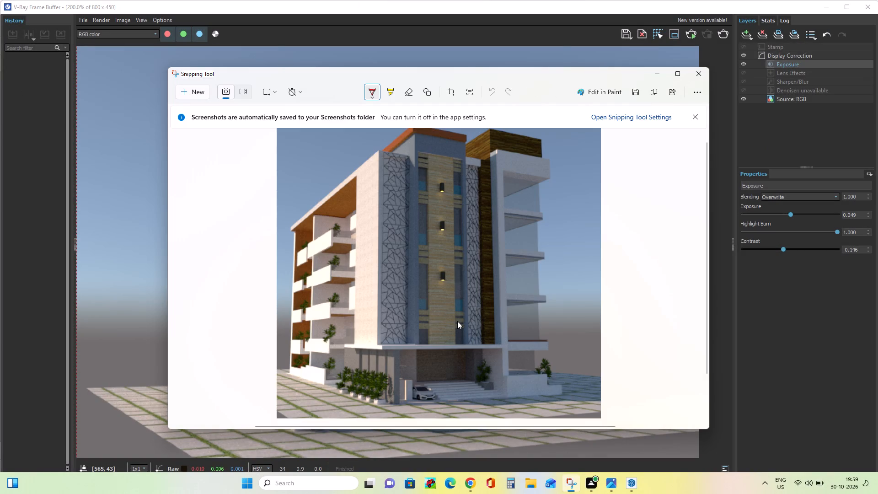
{"action": "scroll", "coordinate": [457, 321], "scroll_direction": "up", "scroll_amount": 1}
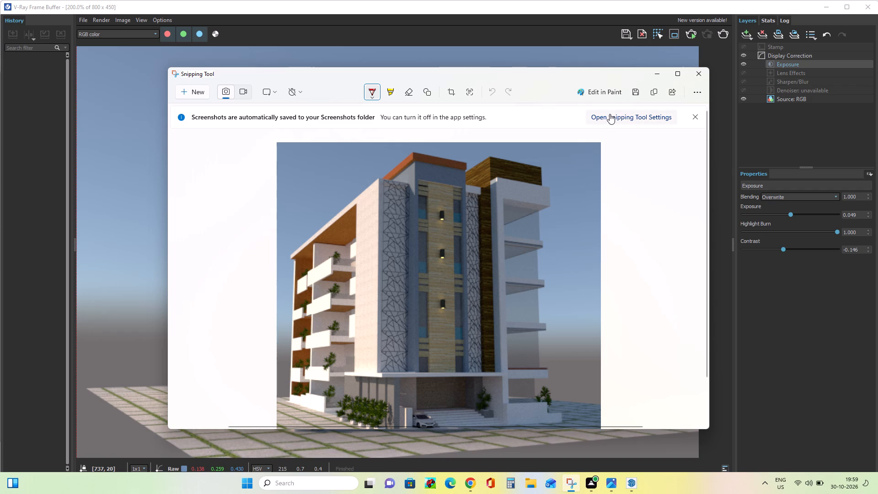
Start saving the snip to the Desktop and delete the old "Contemporary Urban High-Rise Villa.pdf" image there.
{"action": "key", "text": "ctrl+s"}
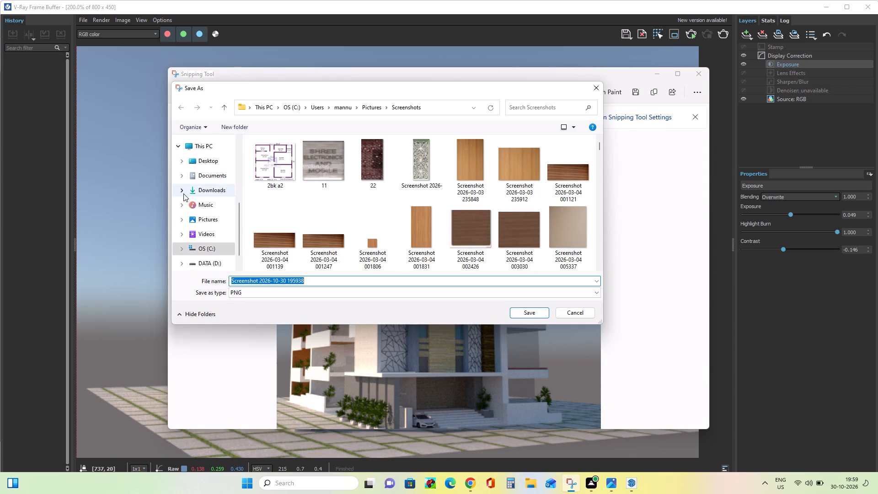
{"action": "left_click", "coordinate": [204, 164]}
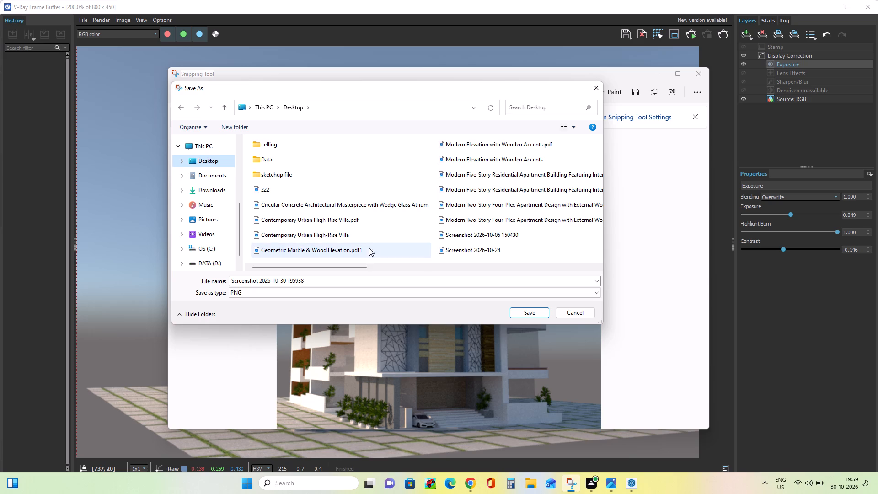
{"action": "right_click", "coordinate": [341, 222]}
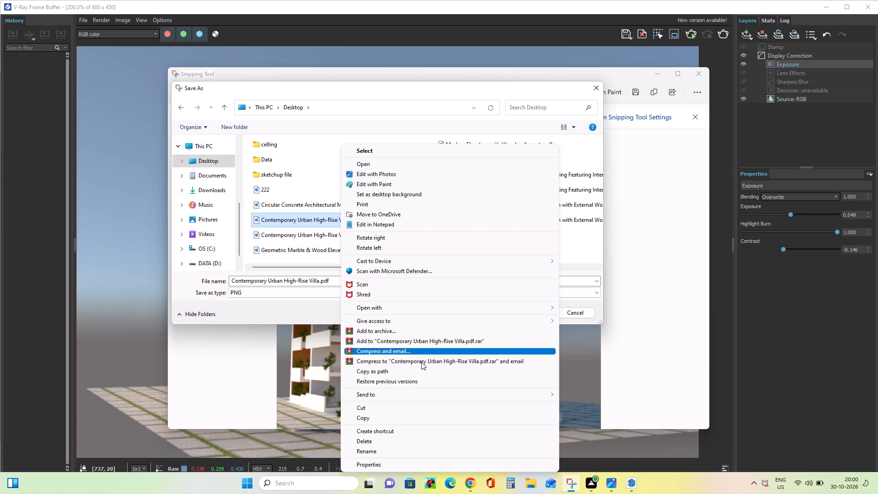
{"action": "left_click", "coordinate": [425, 439]}
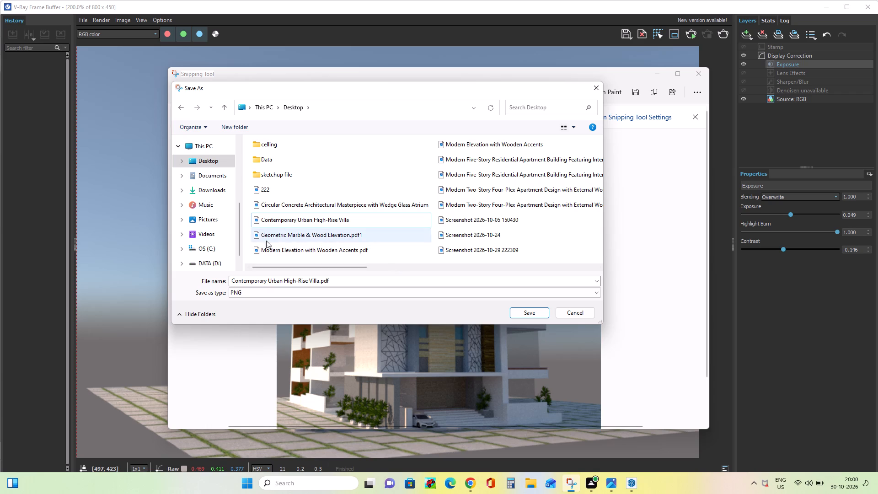
Save the snip to the Desktop as "Contemporary Urban High-Rise Villa.pdf1", keeping PNG as the file type.
{"action": "left_click", "coordinate": [340, 280]}
{"action": "left_click", "coordinate": [340, 280]}
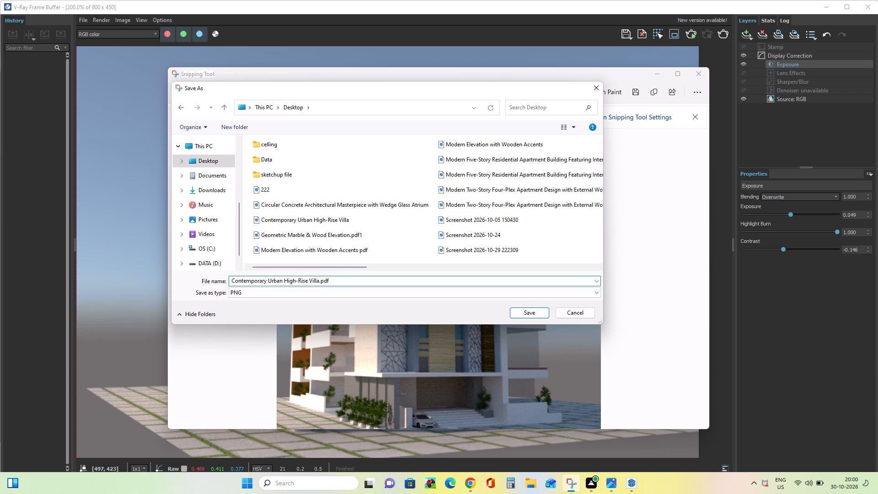
{"action": "key", "text": "BackSpace"}
{"action": "key", "text": "BackSpace"}
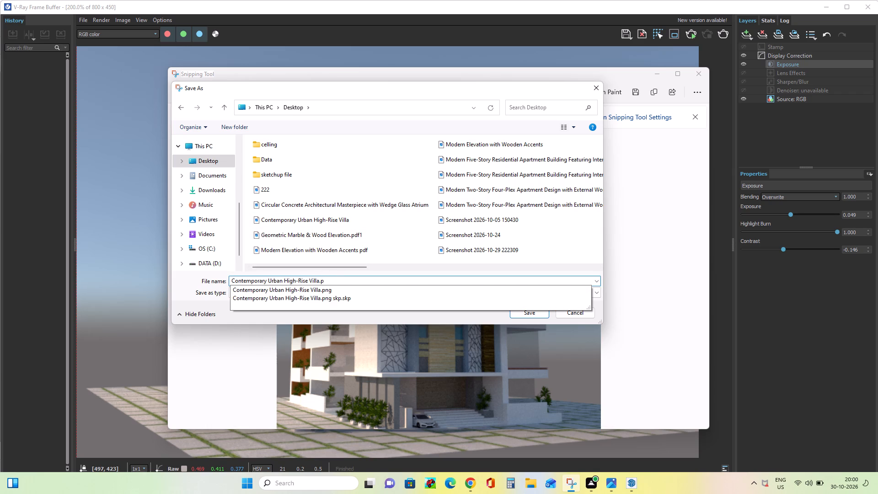
{"action": "type", "text": "df"}
{"action": "key", "text": "1"}
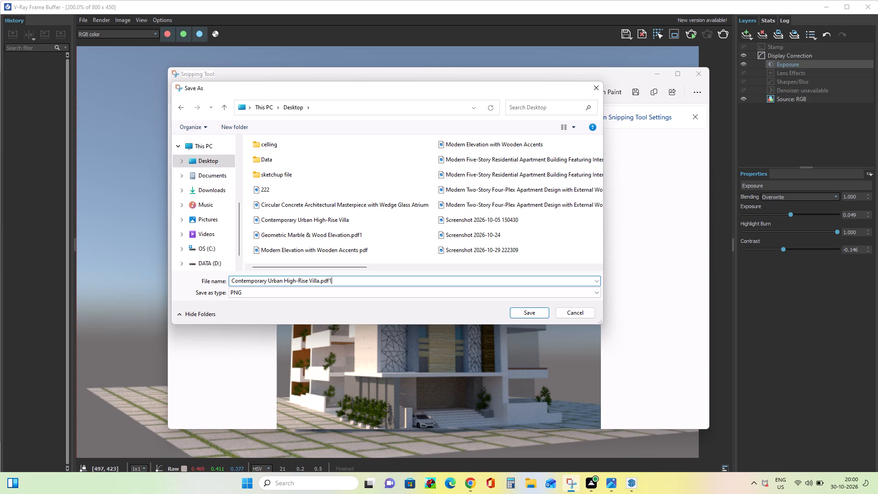
{"action": "left_click", "coordinate": [534, 312]}
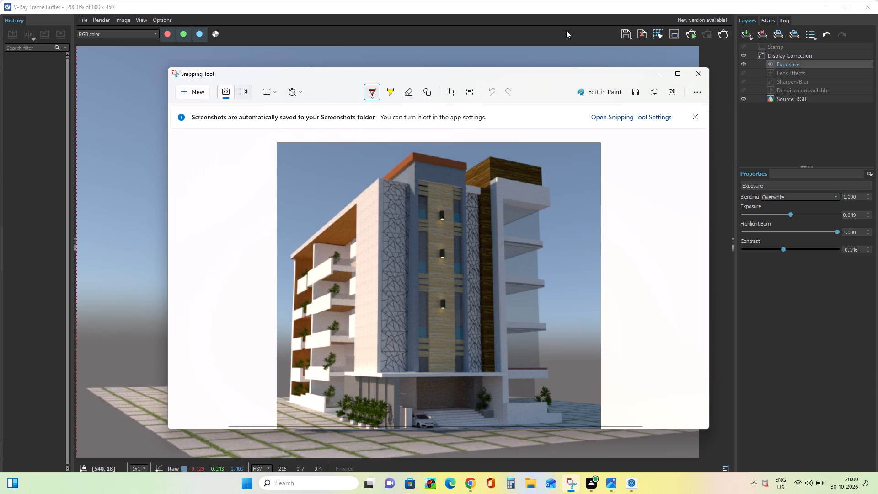
Put away the snip and render windows and return to the SketchUp model.
{"action": "left_click", "coordinate": [655, 76]}
{"action": "left_click", "coordinate": [828, 6]}
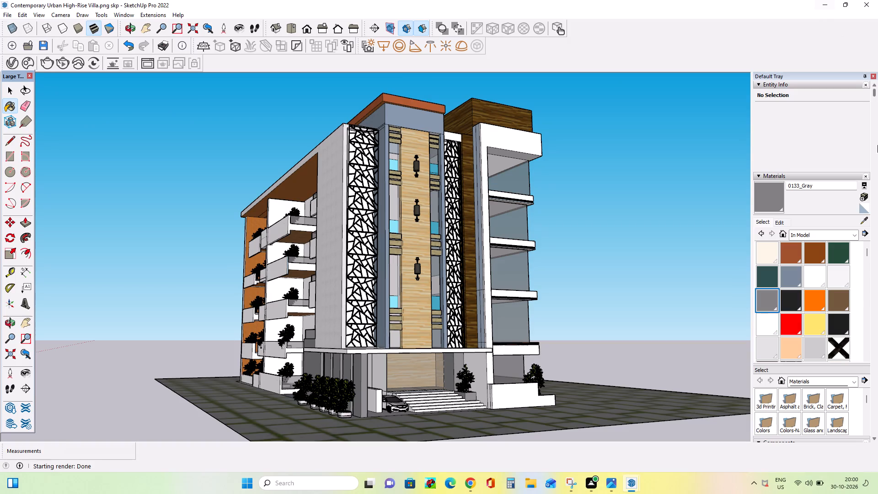
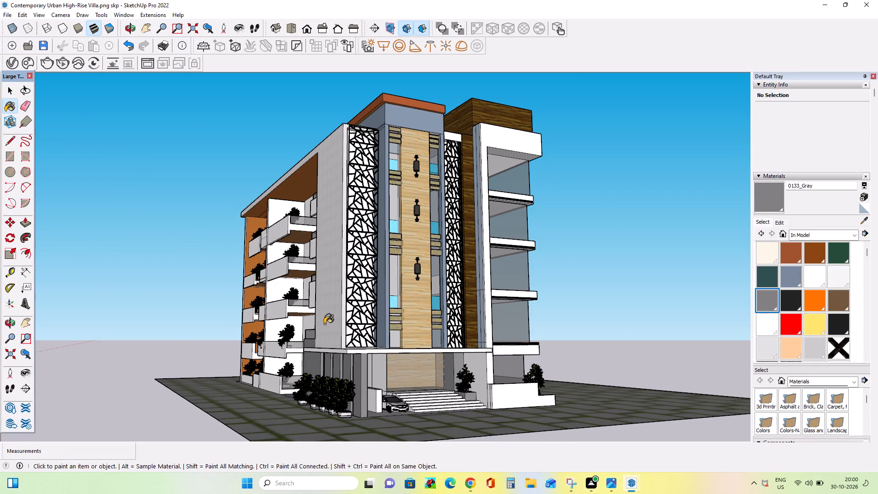
Draw lines along the edges of the four-sided opening beneath the horizontal bar in the front lattice screen nearest the balconies.
{"action": "left_click", "coordinate": [8, 142]}
{"action": "scroll", "coordinate": [368, 171], "scroll_direction": "up", "scroll_amount": 4}
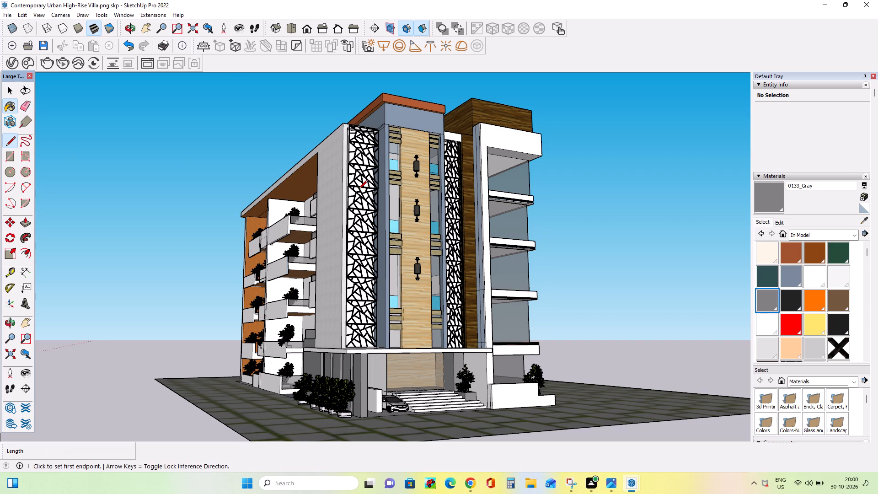
{"action": "scroll", "coordinate": [359, 190], "scroll_direction": "up", "scroll_amount": 20}
{"action": "scroll", "coordinate": [359, 190], "scroll_direction": "up", "scroll_amount": 10}
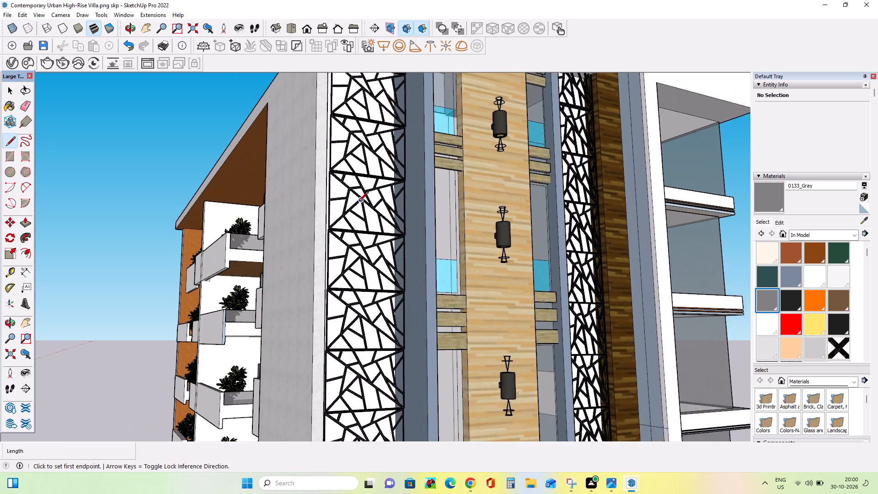
{"action": "scroll", "coordinate": [359, 202], "scroll_direction": "up", "scroll_amount": 6}
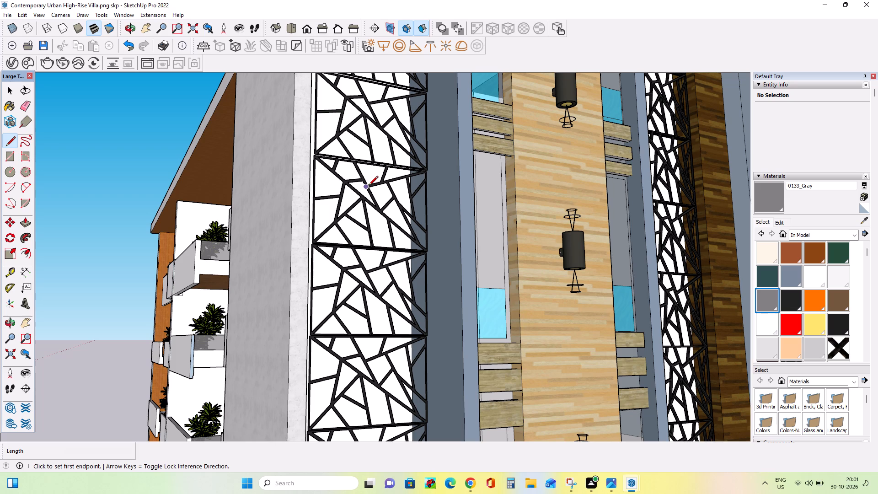
{"action": "left_click", "coordinate": [359, 163]}
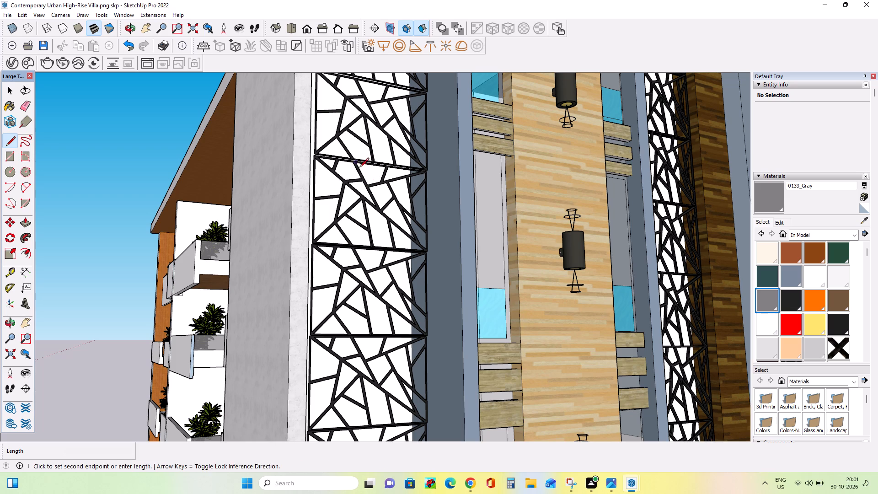
{"action": "left_click", "coordinate": [369, 181]}
{"action": "left_click", "coordinate": [384, 183]}
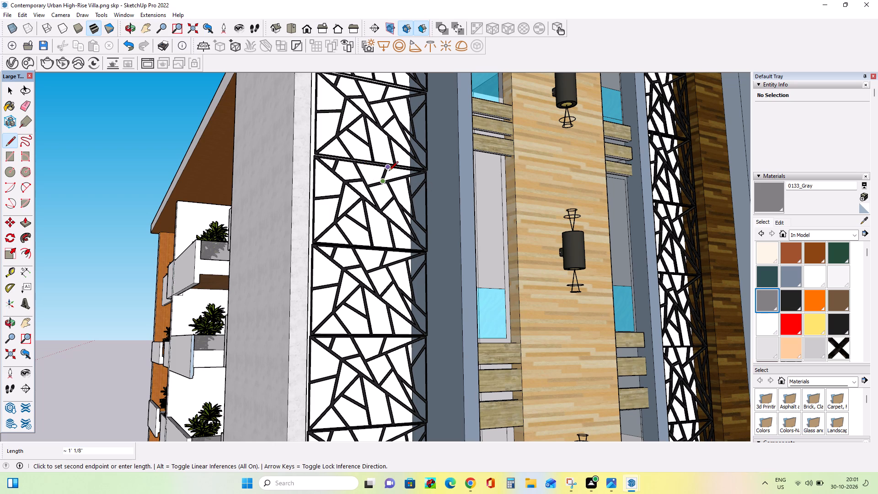
{"action": "left_click", "coordinate": [389, 171]}
Retrace the sloping, lower and short side edges of the same four-sided lattice opening with the Line tool.
{"action": "left_click", "coordinate": [356, 164]}
{"action": "middle_click_drag", "start_coordinate": [379, 181], "coordinate": [395, 195]}
{"action": "scroll", "coordinate": [390, 189], "scroll_direction": "up", "scroll_amount": 2}
{"action": "middle_click_drag", "start_coordinate": [390, 188], "coordinate": [405, 198]}
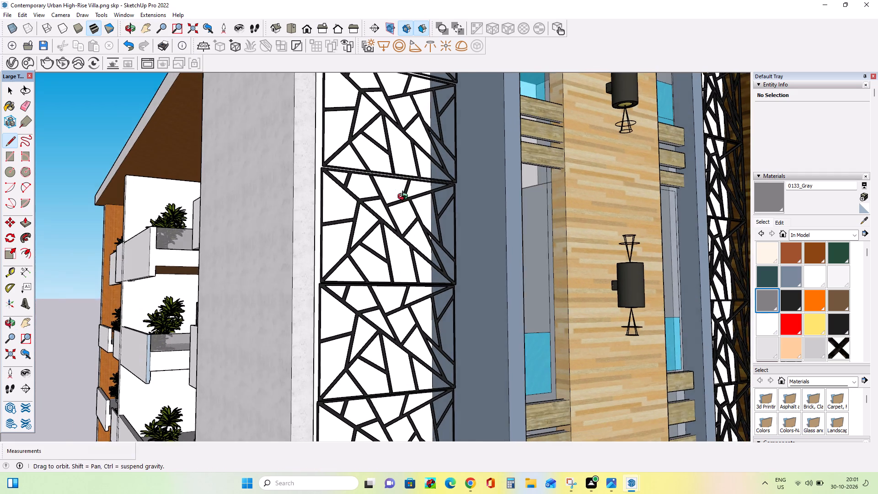
{"action": "middle_click_drag", "start_coordinate": [405, 198], "coordinate": [405, 198]}
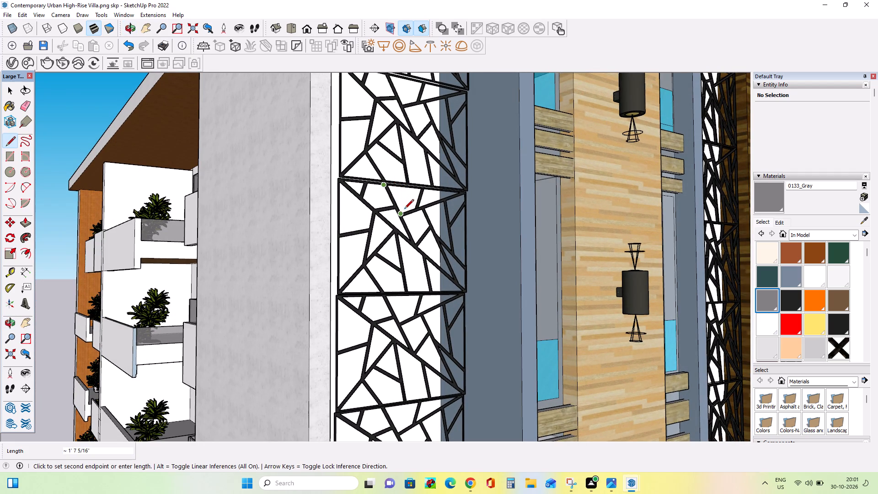
{"action": "left_click", "coordinate": [400, 217]}
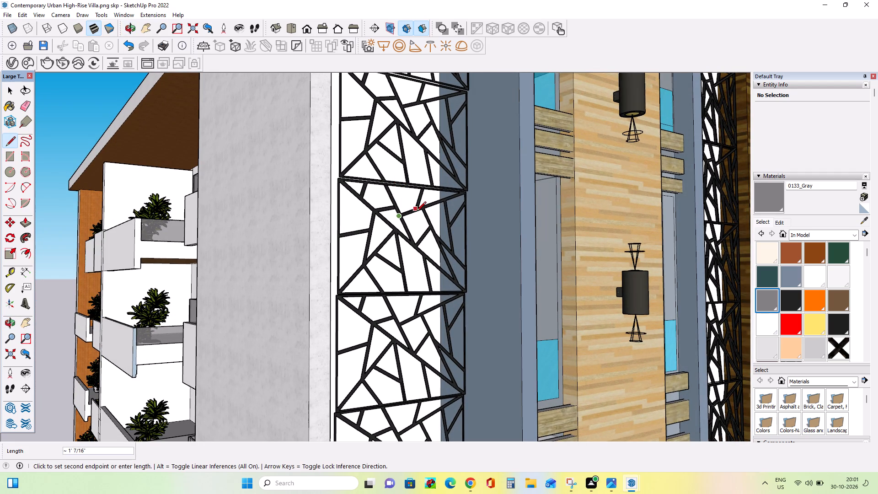
{"action": "left_click", "coordinate": [418, 212]}
{"action": "left_click", "coordinate": [424, 190]}
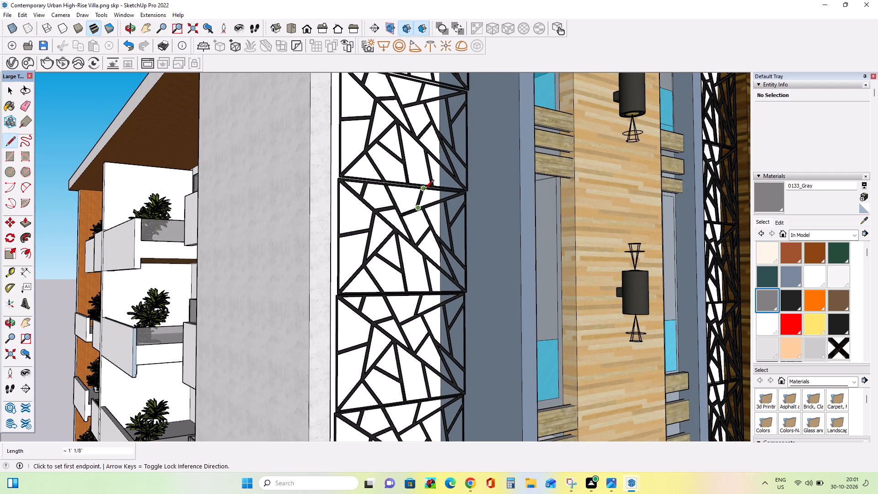
{"action": "left_click", "coordinate": [383, 186]}
{"action": "middle_click_drag", "start_coordinate": [420, 216], "coordinate": [423, 221]}
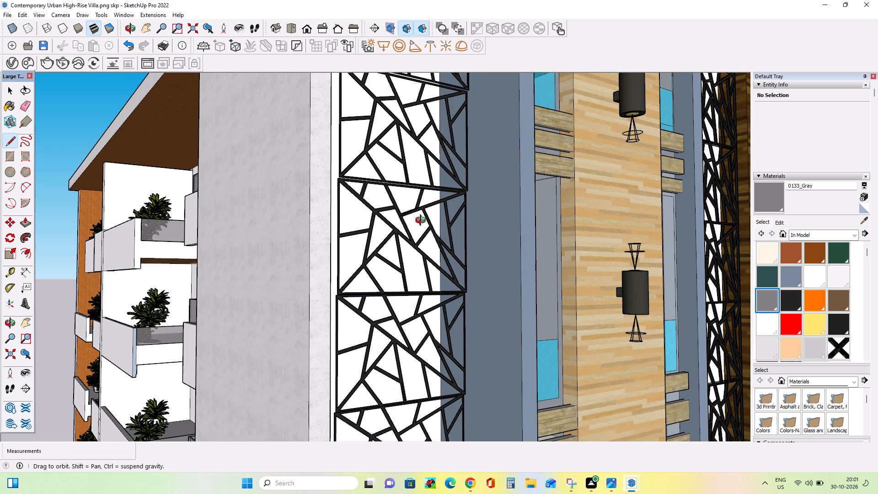
{"action": "middle_click_drag", "start_coordinate": [423, 221], "coordinate": [435, 222]}
{"action": "key", "text": "Escape"}
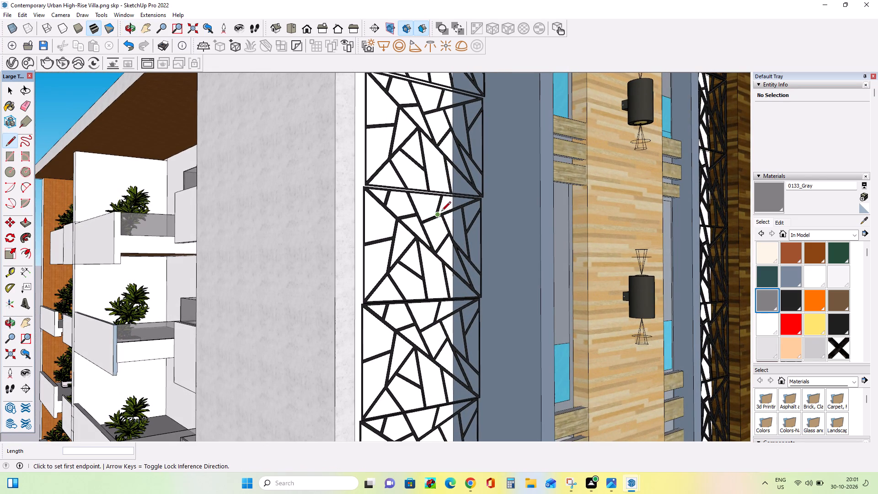
Outline the neighbouring triangular opening of that lattice panel with connected lines, closing it into a face.
{"action": "left_click", "coordinate": [439, 215]}
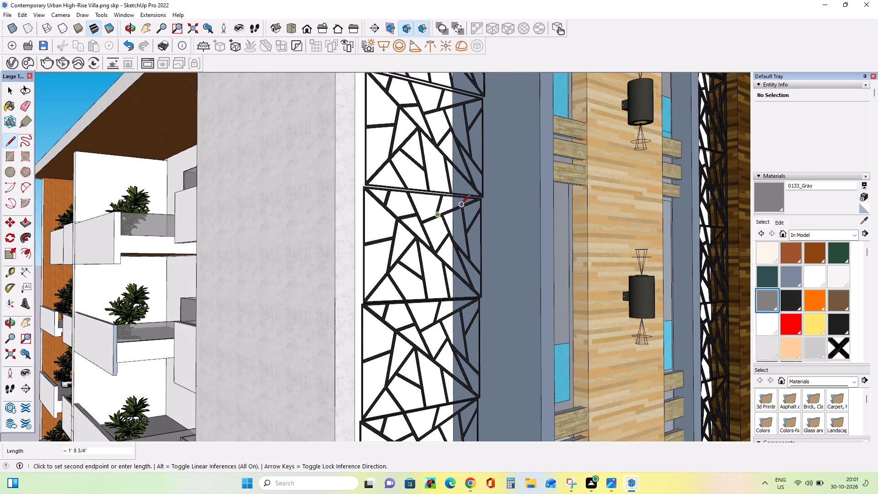
{"action": "left_click", "coordinate": [474, 201]}
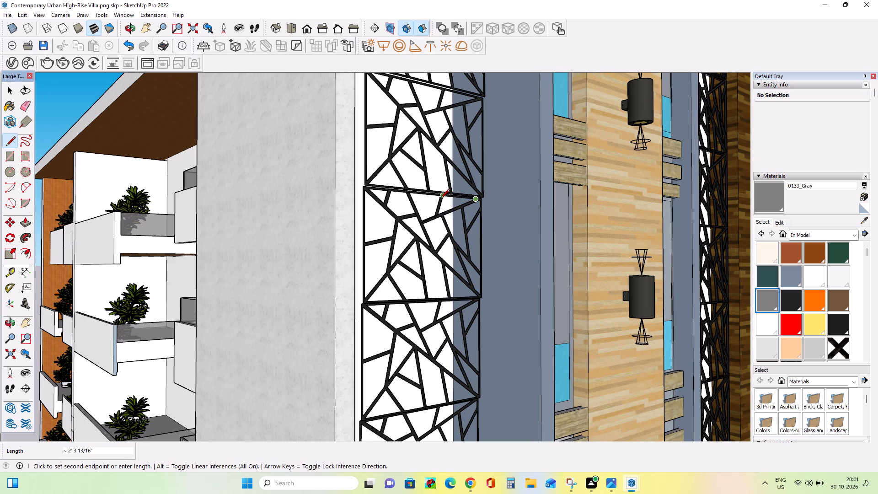
{"action": "left_click", "coordinate": [443, 198]}
{"action": "left_click", "coordinate": [436, 215]}
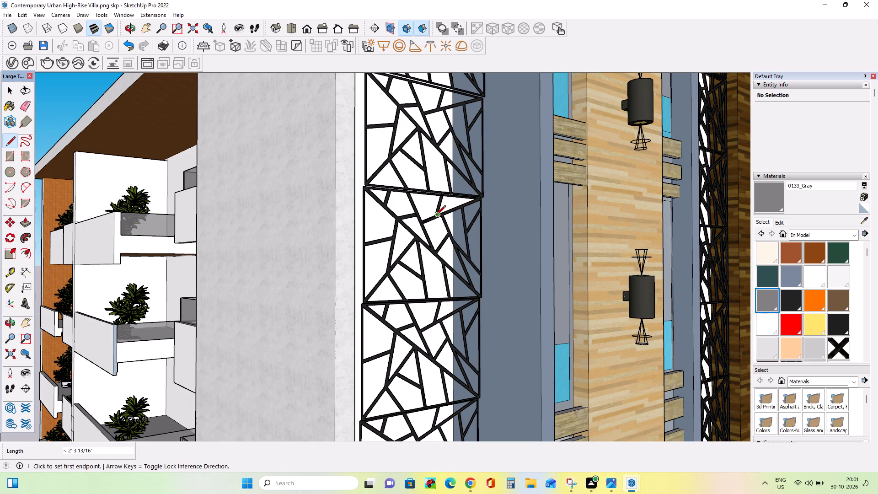
{"action": "middle_click_drag", "start_coordinate": [471, 230], "coordinate": [481, 236]}
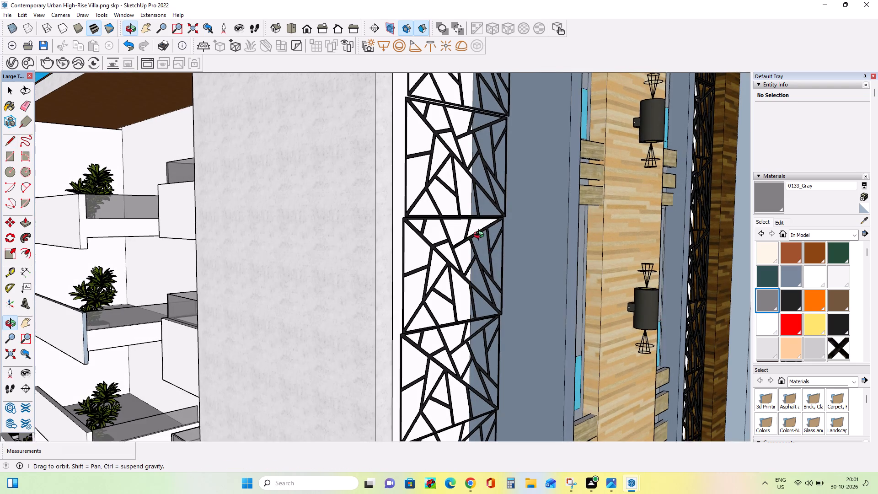
{"action": "middle_click_drag", "start_coordinate": [481, 236], "coordinate": [476, 234]}
Paint the new triangular face in the lattice panel with 0043_SaddleBrown.
{"action": "left_click", "coordinate": [784, 245]}
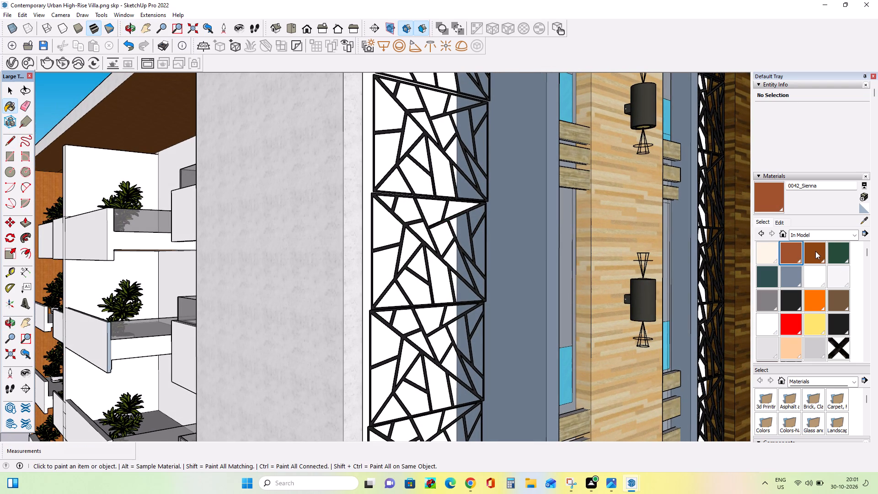
{"action": "left_click", "coordinate": [815, 251]}
{"action": "left_click", "coordinate": [454, 211]}
{"action": "middle_click_drag", "start_coordinate": [471, 221], "coordinate": [470, 218]}
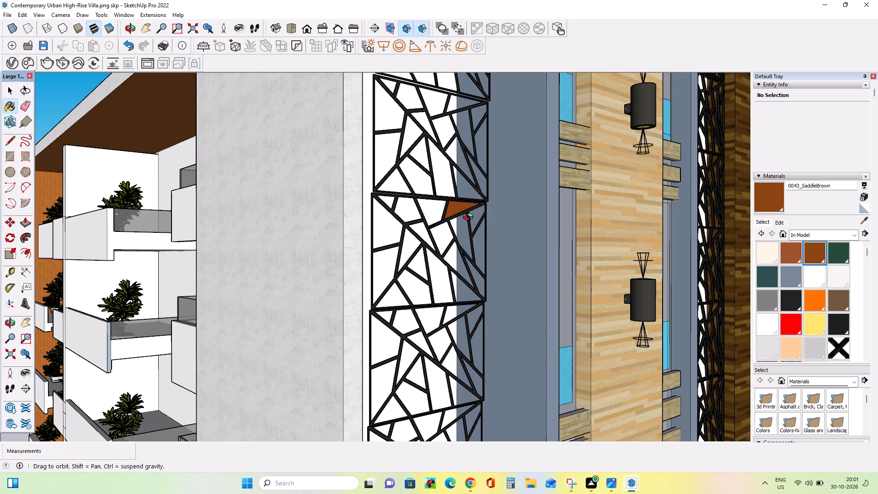
{"action": "middle_click_drag", "start_coordinate": [470, 218], "coordinate": [468, 212]}
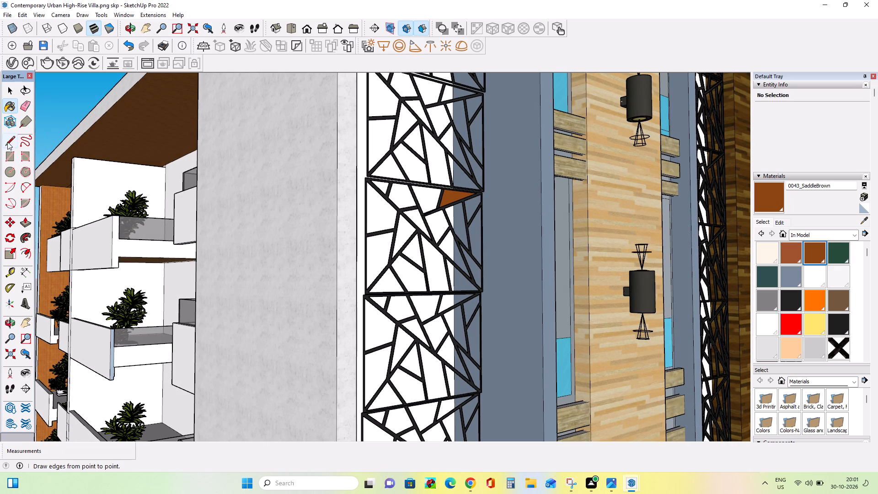
Trace the five-sided opening at the bottom of the same lattice panel with connected lines, including its bottom edge along the horizontal bar.
{"action": "left_click", "coordinate": [7, 142]}
{"action": "left_click", "coordinate": [409, 293]}
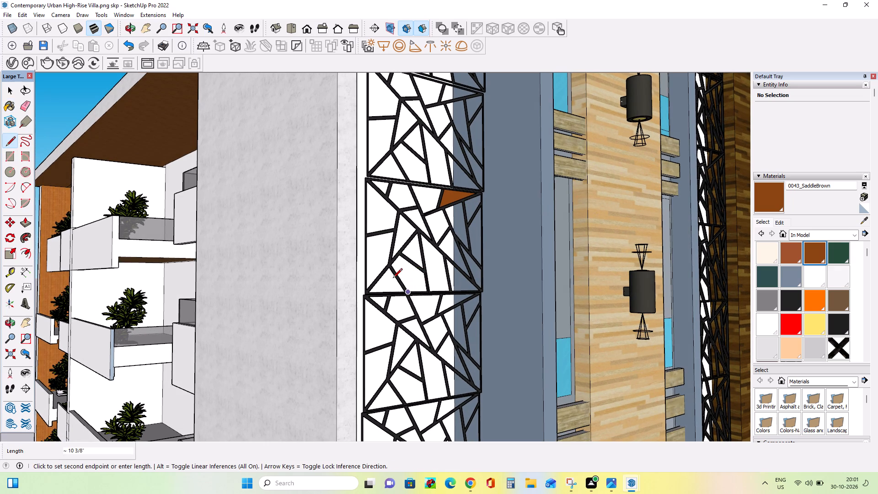
{"action": "left_click", "coordinate": [392, 266]}
{"action": "left_click", "coordinate": [400, 255]}
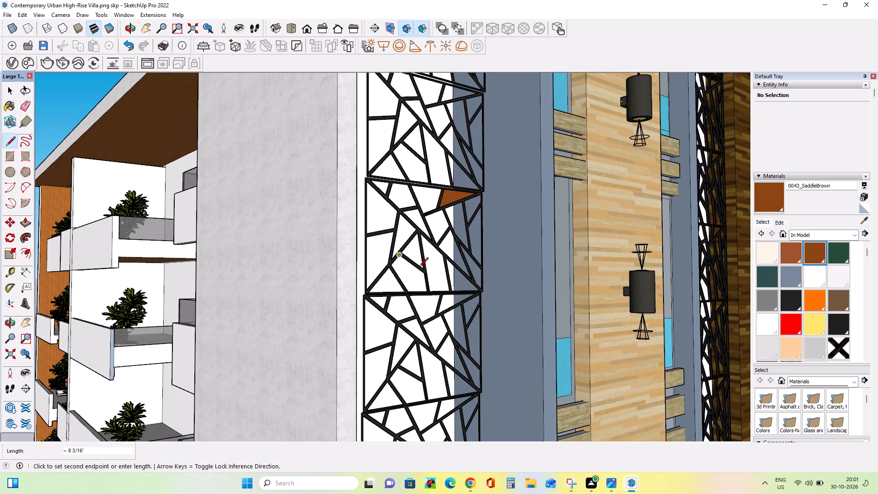
{"action": "left_click", "coordinate": [426, 274]}
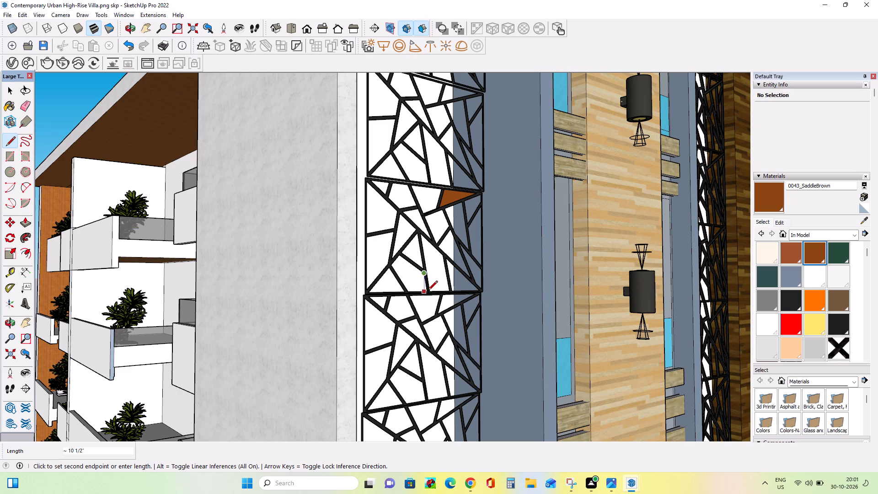
{"action": "left_click", "coordinate": [423, 293]}
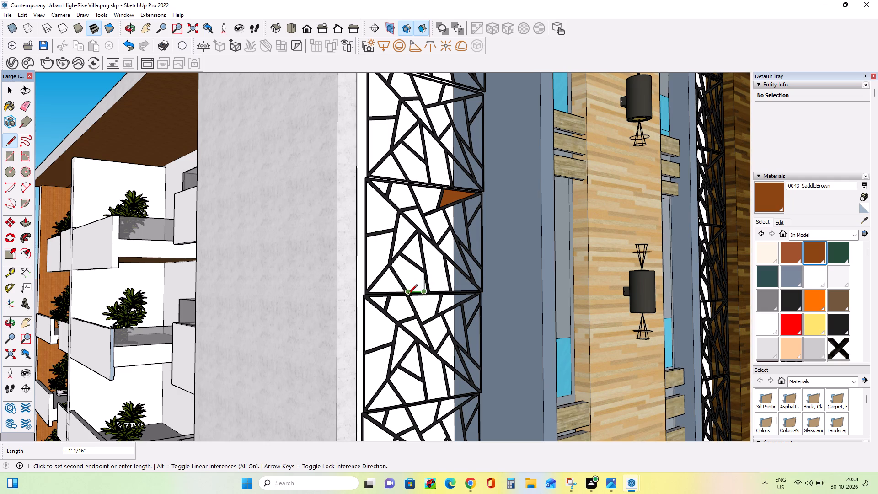
{"action": "left_click", "coordinate": [407, 295]}
Retrace the edges of the five-sided opening at the panel's bottom, starting with its short vertical edge.
{"action": "middle_click_drag", "start_coordinate": [434, 294], "coordinate": [491, 295]}
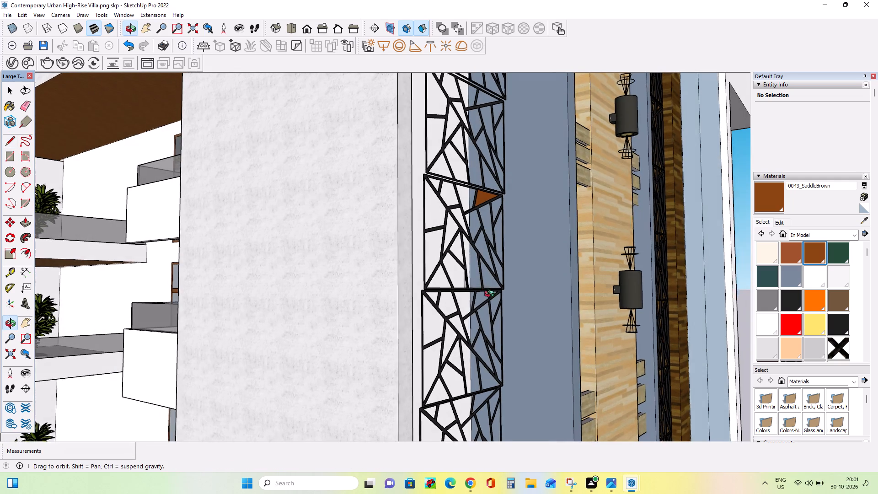
{"action": "middle_click_drag", "start_coordinate": [491, 295], "coordinate": [427, 307]}
{"action": "scroll", "coordinate": [428, 304], "scroll_direction": "up", "scroll_amount": 3}
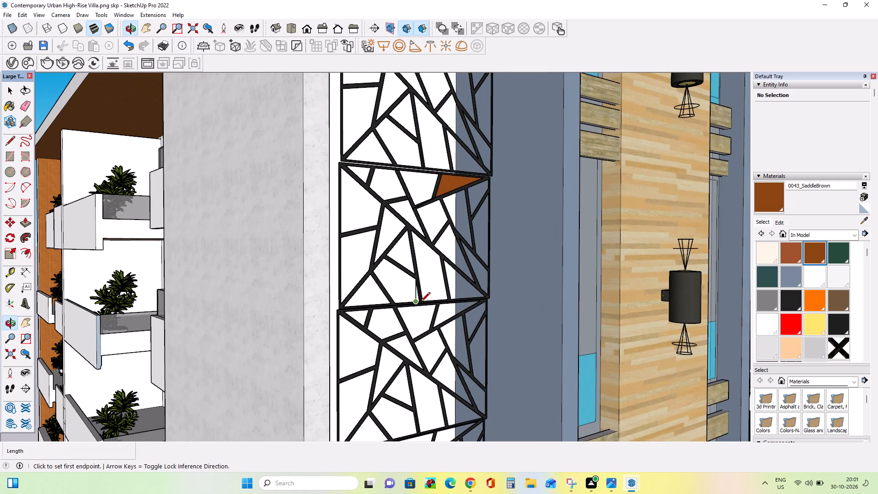
{"action": "left_click", "coordinate": [418, 303]}
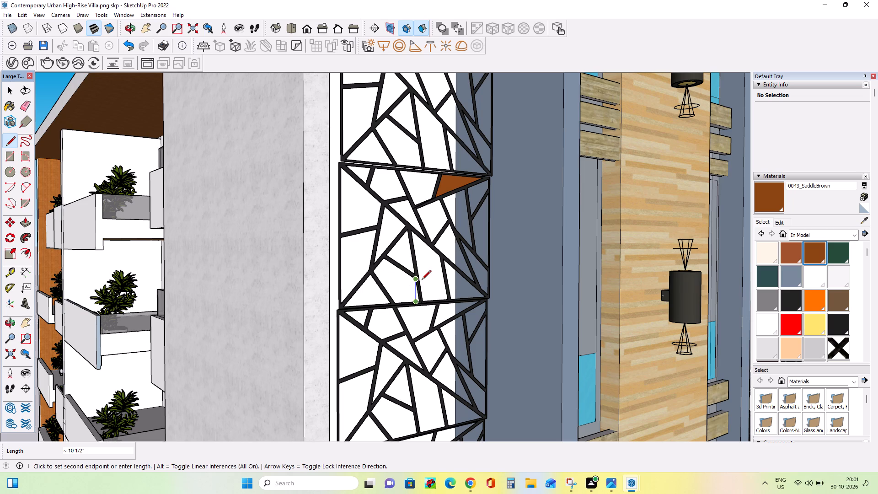
{"action": "left_click", "coordinate": [421, 281]}
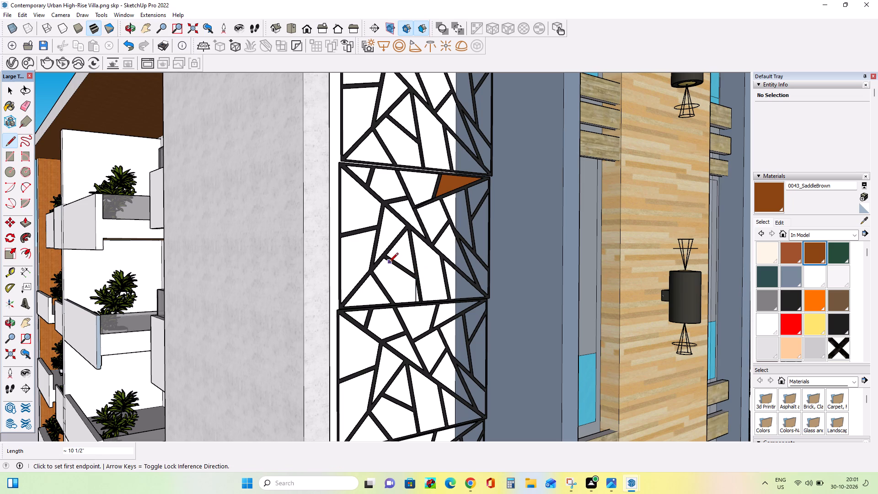
{"action": "left_click", "coordinate": [386, 259]}
{"action": "left_click", "coordinate": [375, 272]}
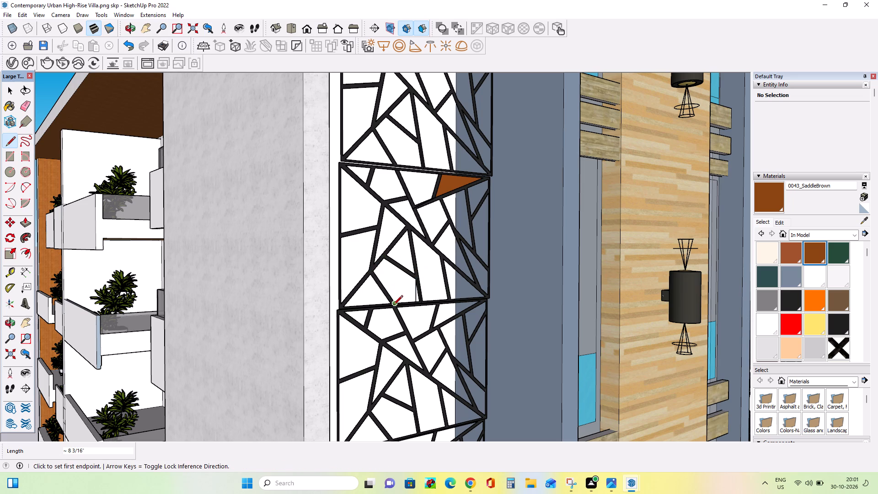
{"action": "left_click", "coordinate": [393, 306]}
{"action": "left_click", "coordinate": [419, 301]}
Outline the matching triangular opening at the top of the lattice panel below and paint it with 0043_SaddleBrown.
{"action": "left_click", "coordinate": [435, 327]}
{"action": "left_click", "coordinate": [479, 303]}
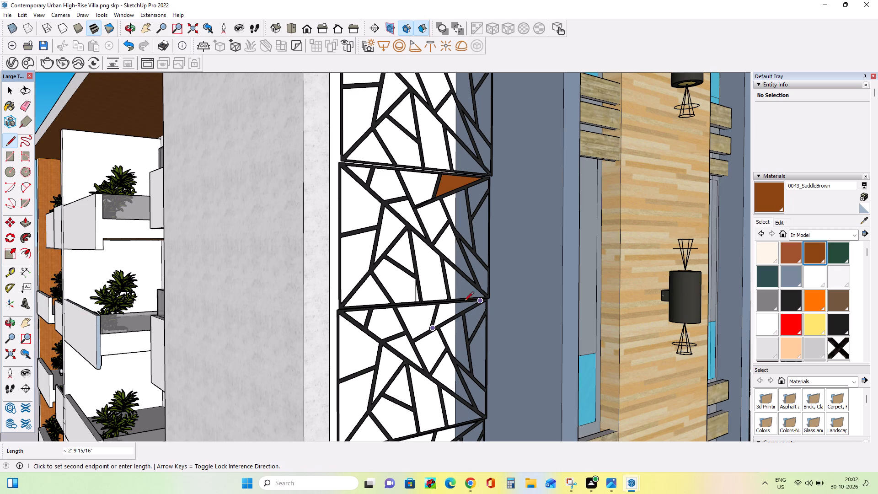
{"action": "left_click", "coordinate": [439, 307]}
{"action": "left_click", "coordinate": [434, 325]}
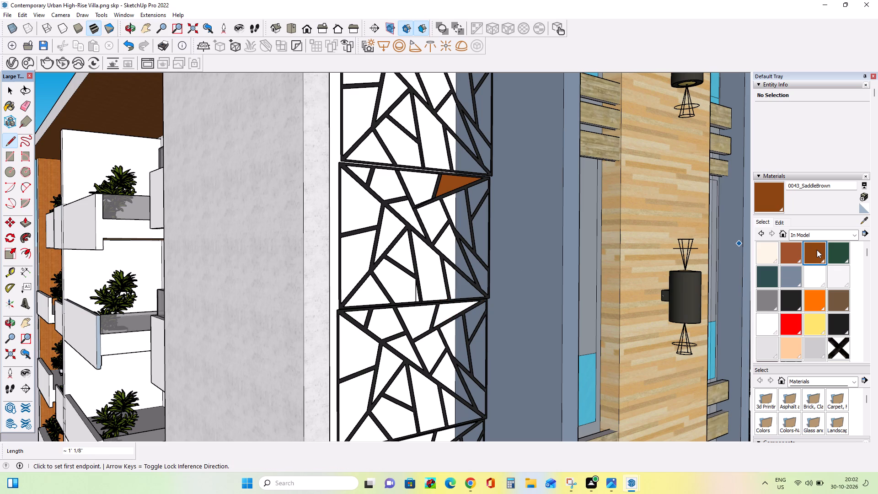
{"action": "left_click", "coordinate": [817, 250]}
{"action": "left_click", "coordinate": [444, 311]}
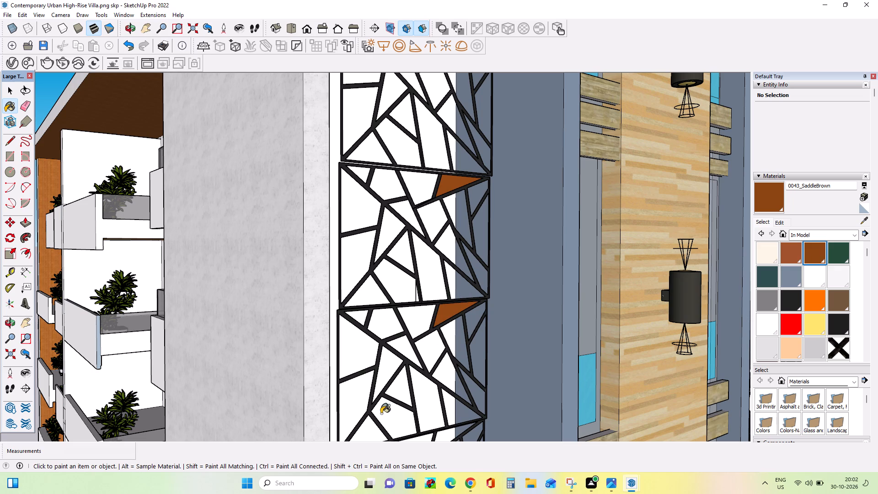
Outline the triangular opening in the lower middle of the same lattice panel and paint it with 0043_SaddleBrown.
{"action": "left_click", "coordinate": [4, 141]}
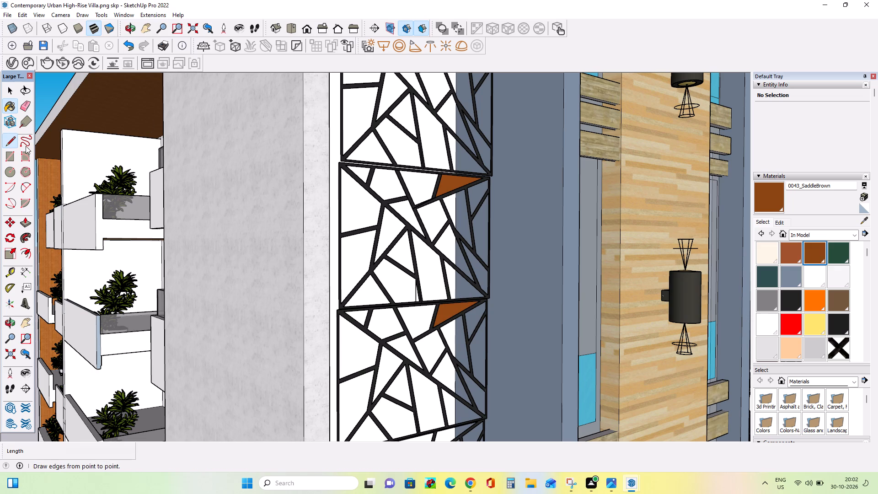
{"action": "left_click", "coordinate": [411, 407]}
{"action": "left_click", "coordinate": [406, 367]}
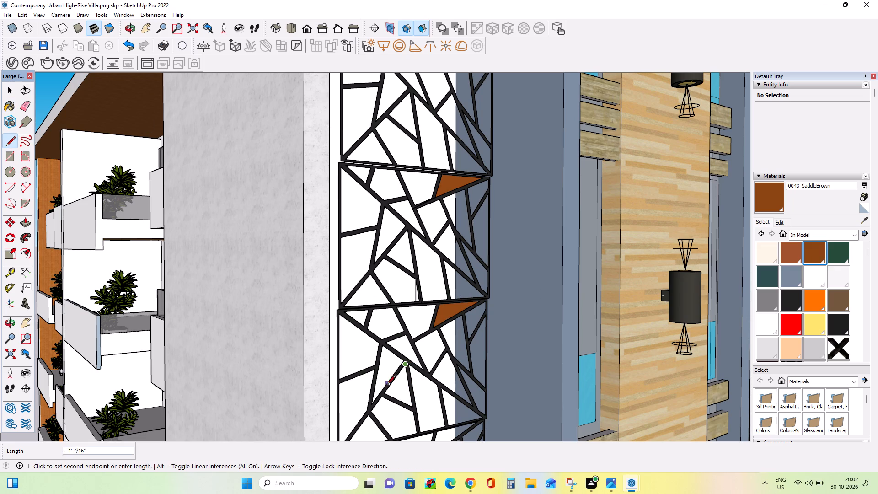
{"action": "left_click", "coordinate": [384, 393]}
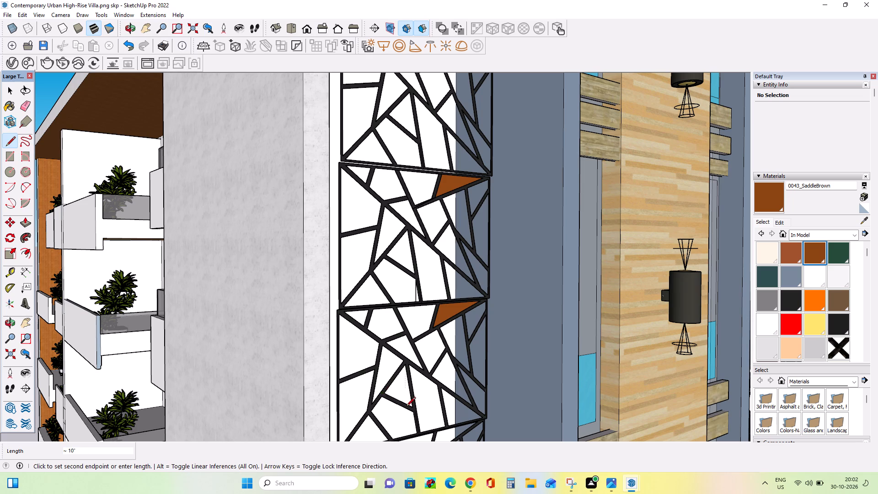
{"action": "left_click", "coordinate": [410, 408]}
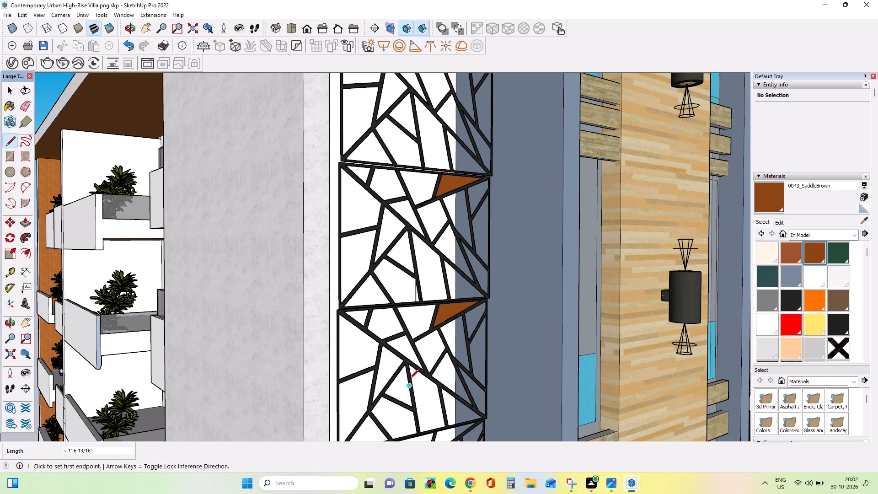
{"action": "left_click", "coordinate": [408, 367]}
{"action": "left_click", "coordinate": [386, 393]}
{"action": "left_click", "coordinate": [411, 409]}
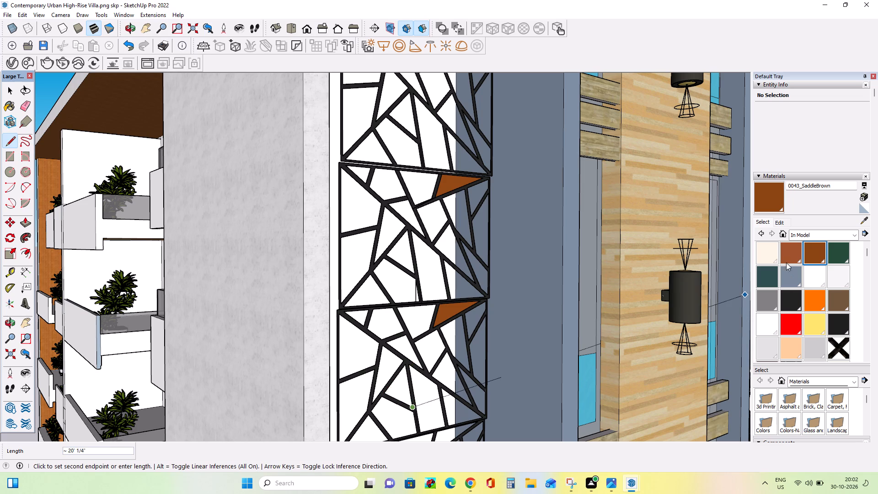
{"action": "left_click", "coordinate": [811, 248]}
{"action": "left_click", "coordinate": [395, 391]}
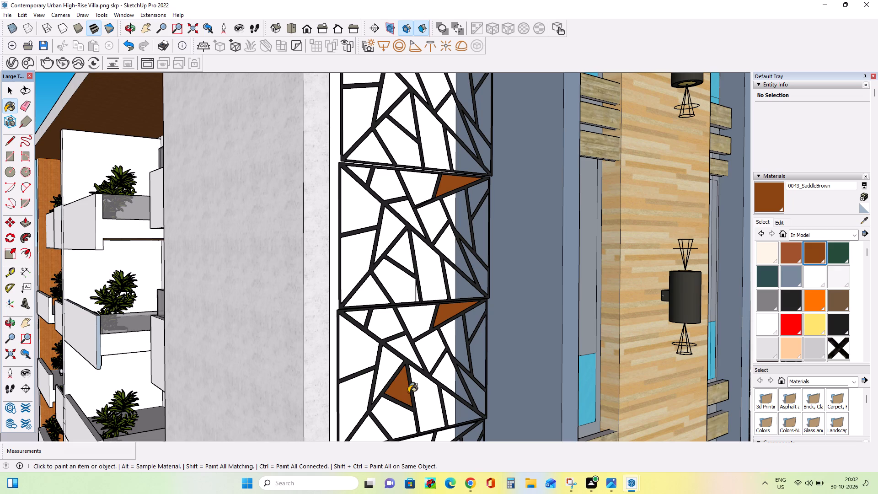
Outline the matching triangular opening at the top of the third lattice panel from the roof and paint it with 0043_SaddleBrown.
{"action": "scroll", "coordinate": [418, 353], "scroll_direction": "down", "scroll_amount": 8}
{"action": "middle_click_drag", "start_coordinate": [459, 350], "coordinate": [460, 357]}
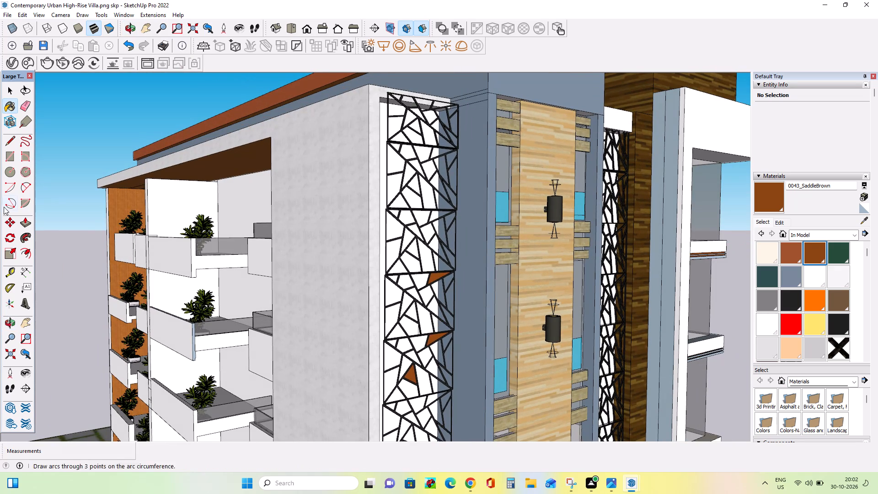
{"action": "left_click", "coordinate": [9, 138]}
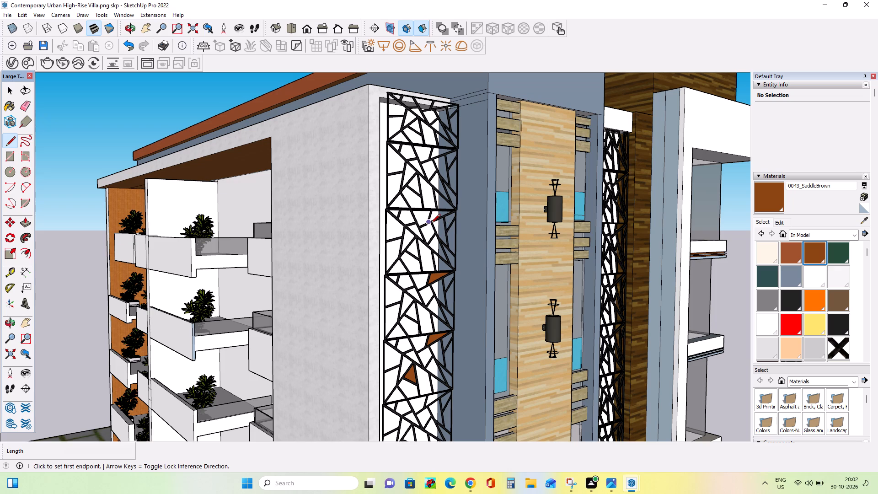
{"action": "left_click", "coordinate": [431, 224]}
{"action": "left_click", "coordinate": [450, 213]}
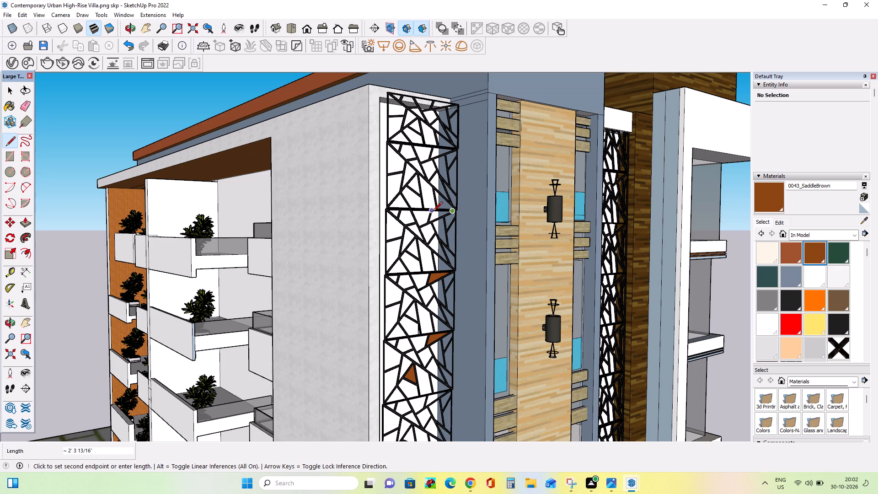
{"action": "left_click", "coordinate": [433, 212]}
{"action": "left_click", "coordinate": [430, 223]}
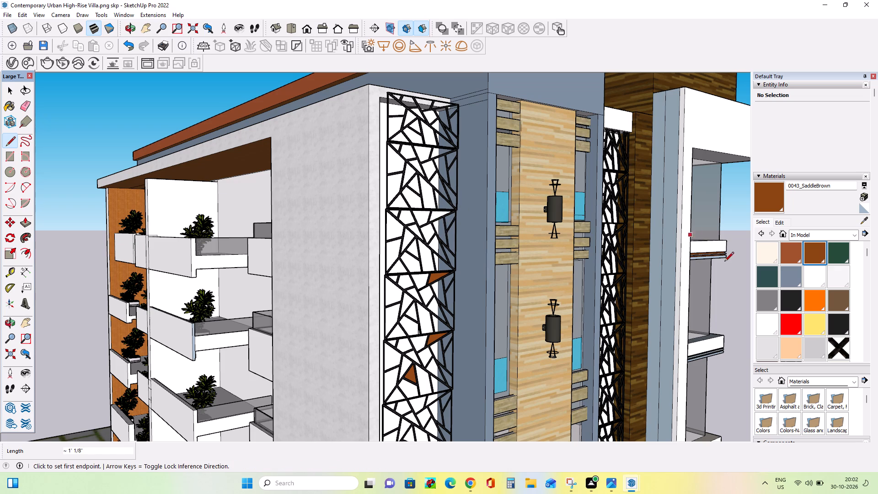
{"action": "left_click", "coordinate": [815, 249]}
{"action": "left_click", "coordinate": [437, 217]}
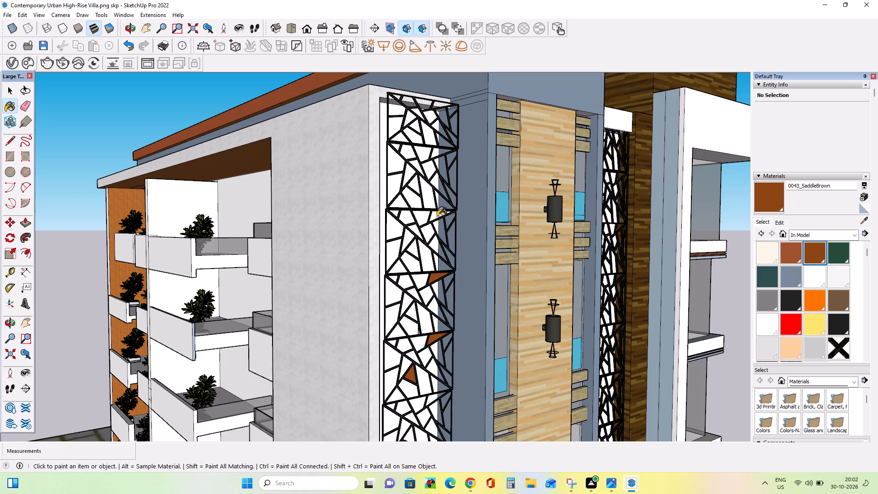
Outline the four-sided opening at the bottom of the topmost lattice panel and paint it with 0043_SaddleBrown.
{"action": "left_click", "coordinate": [8, 140]}
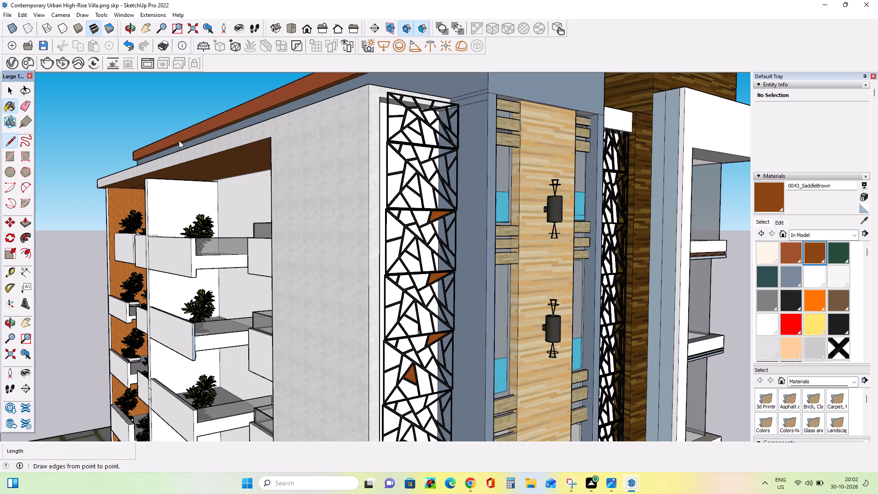
{"action": "left_click", "coordinate": [426, 147]}
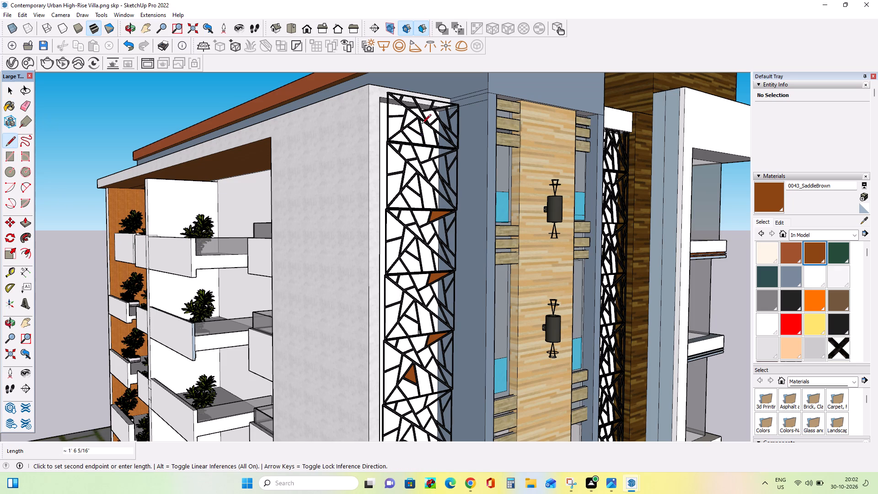
{"action": "left_click", "coordinate": [421, 122]}
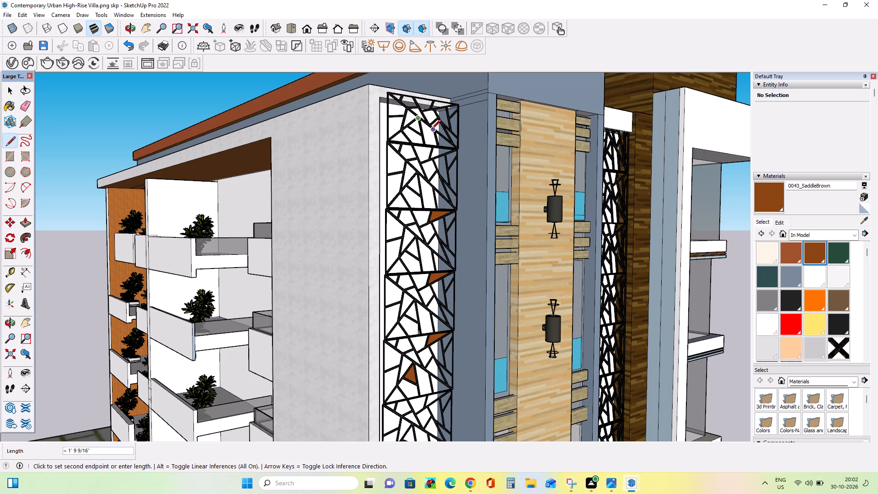
{"action": "left_click", "coordinate": [434, 133]}
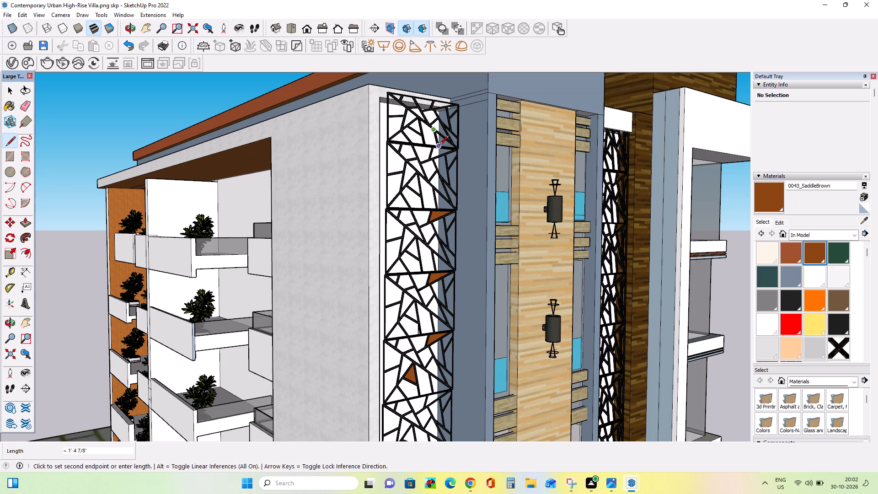
{"action": "left_click", "coordinate": [439, 145]}
{"action": "left_click", "coordinate": [426, 145]}
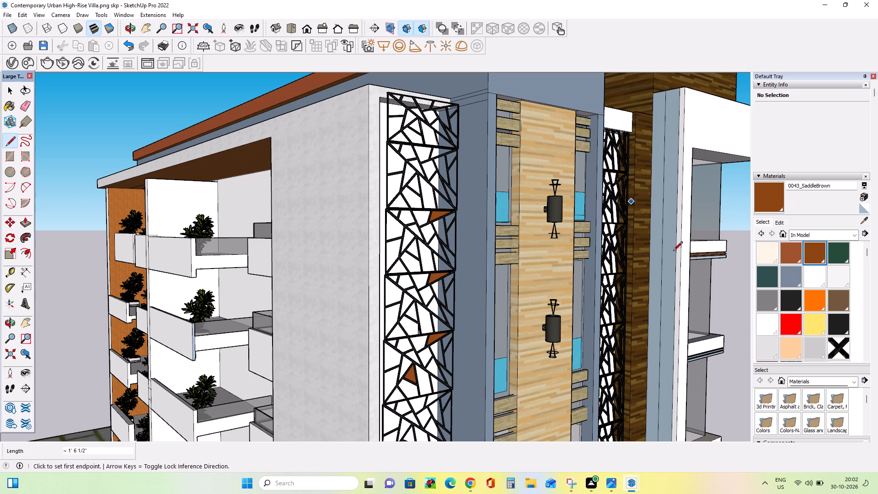
{"action": "left_click", "coordinate": [813, 252]}
{"action": "left_click", "coordinate": [427, 133]}
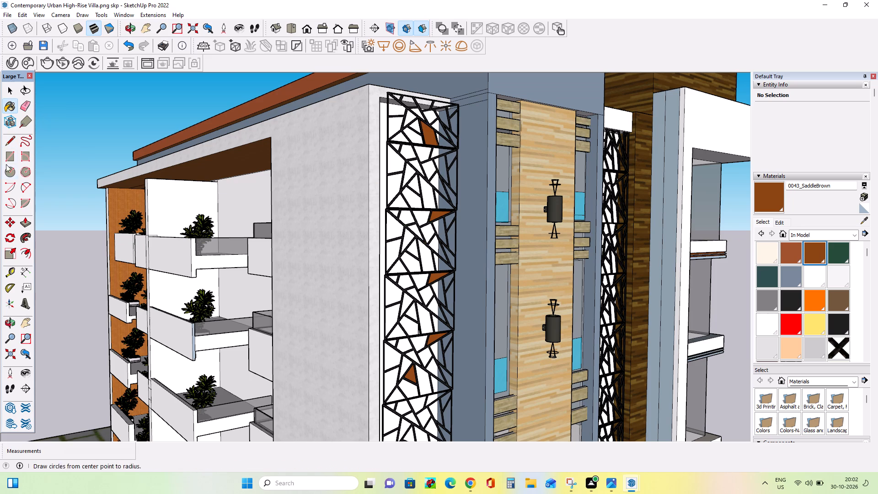
Outline the narrow triangular opening in the middle of the third lattice panel from the roof and paint it with 0043_SaddleBrown.
{"action": "left_click", "coordinate": [5, 142]}
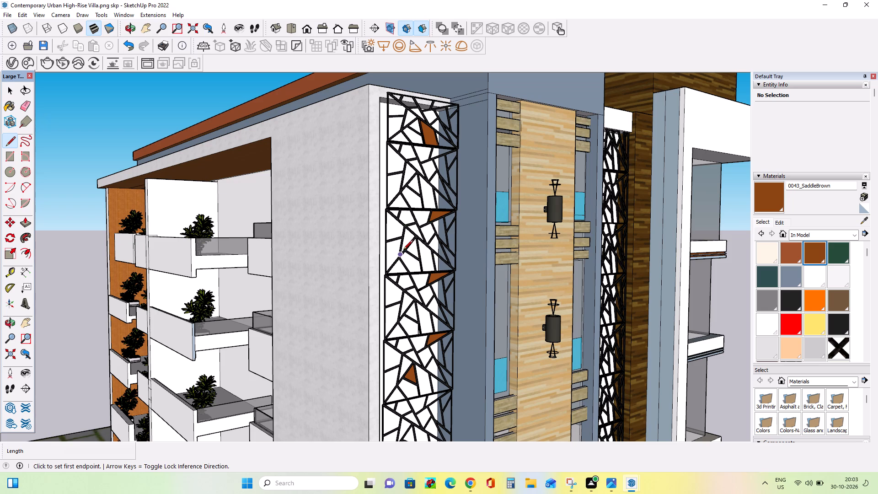
{"action": "left_click", "coordinate": [404, 252]}
{"action": "left_click", "coordinate": [417, 235]}
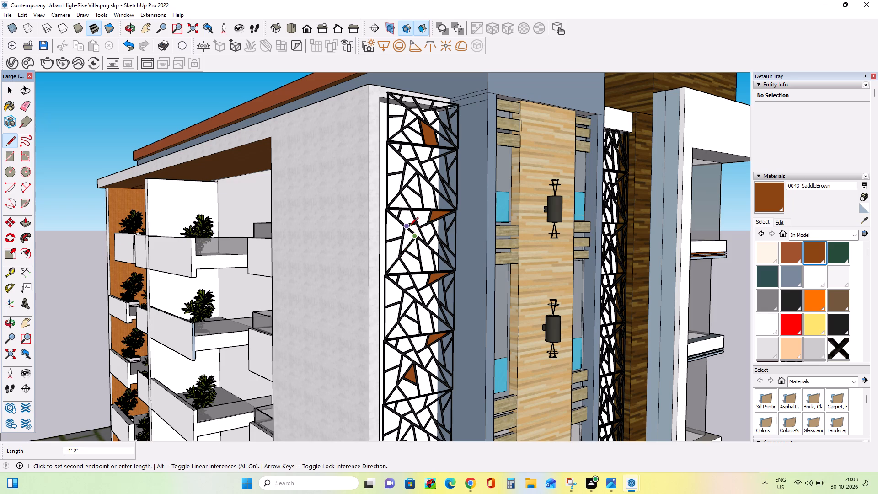
{"action": "left_click", "coordinate": [409, 227]}
{"action": "left_click", "coordinate": [403, 252]}
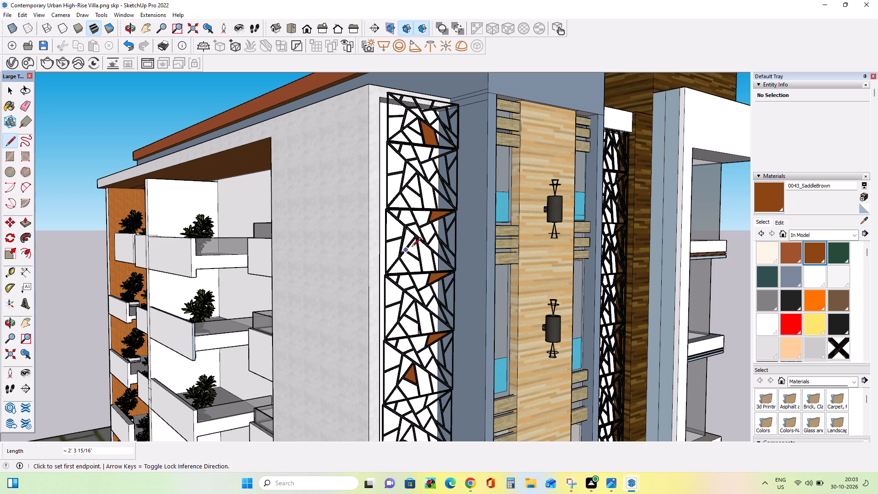
{"action": "left_click", "coordinate": [815, 250]}
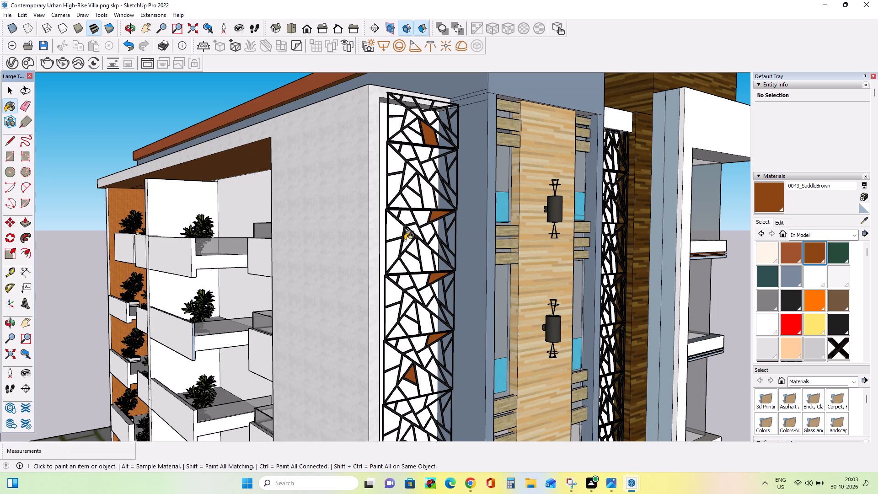
{"action": "left_click", "coordinate": [406, 240]}
Outline the triangular opening in the lower middle of the second lattice panel from the roof and paint it with 0043_SaddleBrown.
{"action": "left_click", "coordinate": [8, 142]}
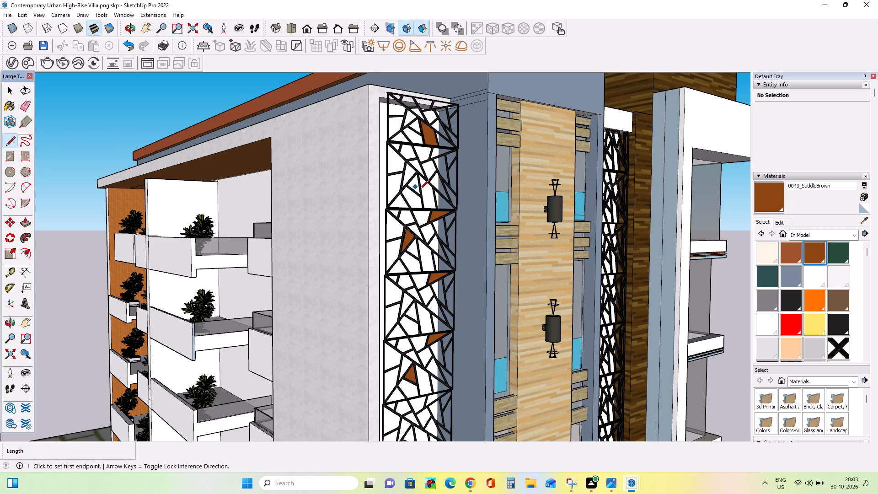
{"action": "left_click", "coordinate": [420, 194]}
{"action": "left_click", "coordinate": [416, 178]}
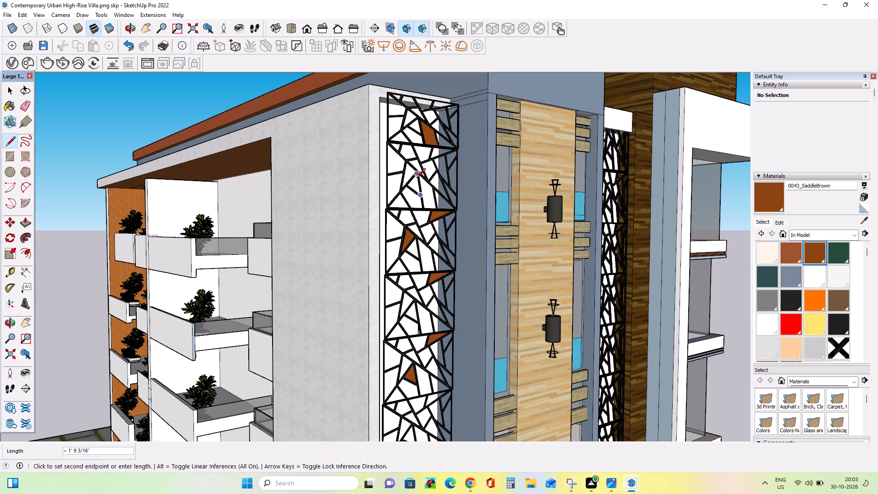
{"action": "left_click", "coordinate": [409, 184]}
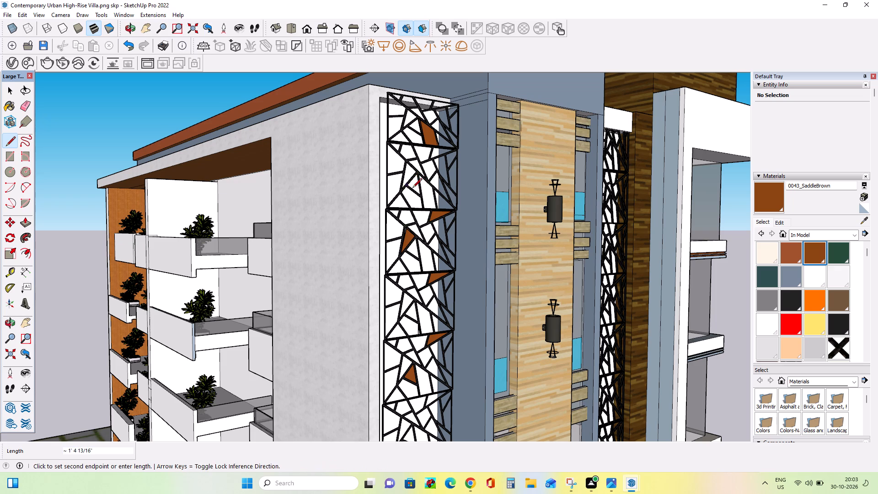
{"action": "left_click", "coordinate": [420, 195]}
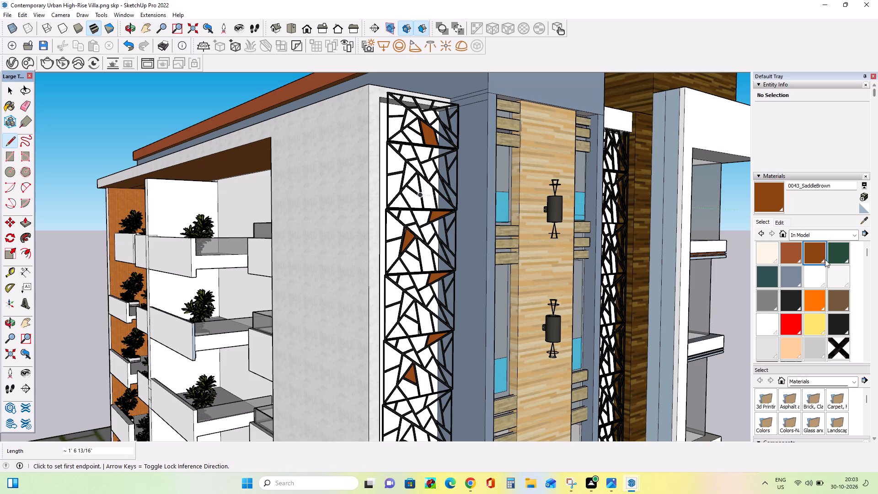
{"action": "left_click", "coordinate": [819, 255]}
{"action": "left_click", "coordinate": [415, 187]}
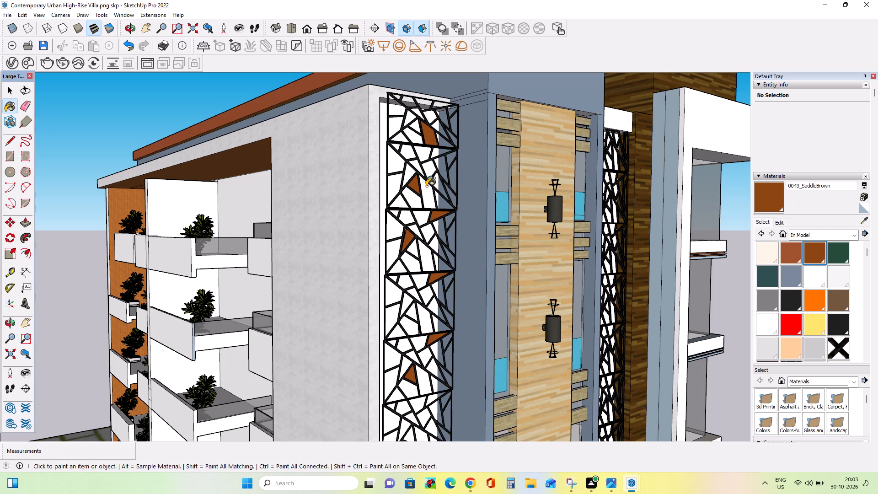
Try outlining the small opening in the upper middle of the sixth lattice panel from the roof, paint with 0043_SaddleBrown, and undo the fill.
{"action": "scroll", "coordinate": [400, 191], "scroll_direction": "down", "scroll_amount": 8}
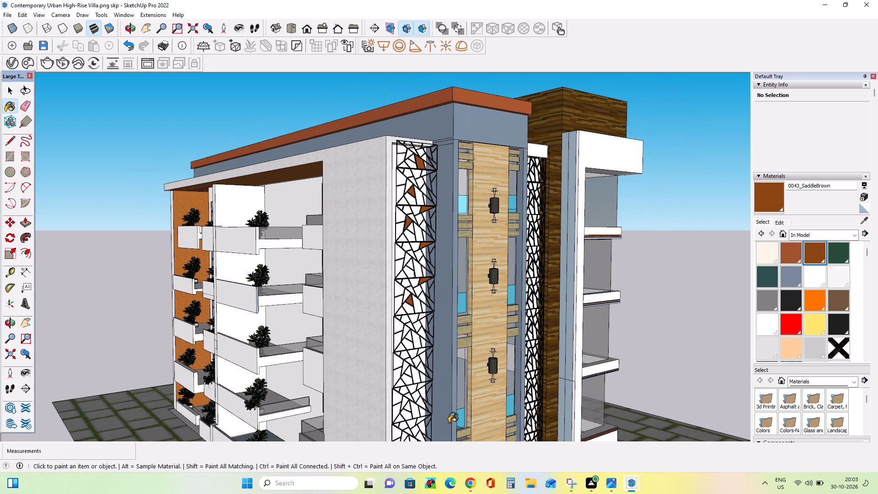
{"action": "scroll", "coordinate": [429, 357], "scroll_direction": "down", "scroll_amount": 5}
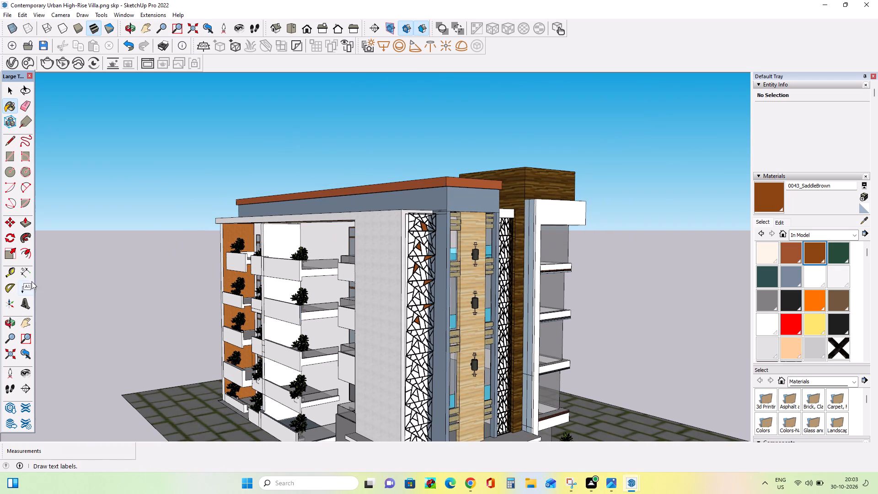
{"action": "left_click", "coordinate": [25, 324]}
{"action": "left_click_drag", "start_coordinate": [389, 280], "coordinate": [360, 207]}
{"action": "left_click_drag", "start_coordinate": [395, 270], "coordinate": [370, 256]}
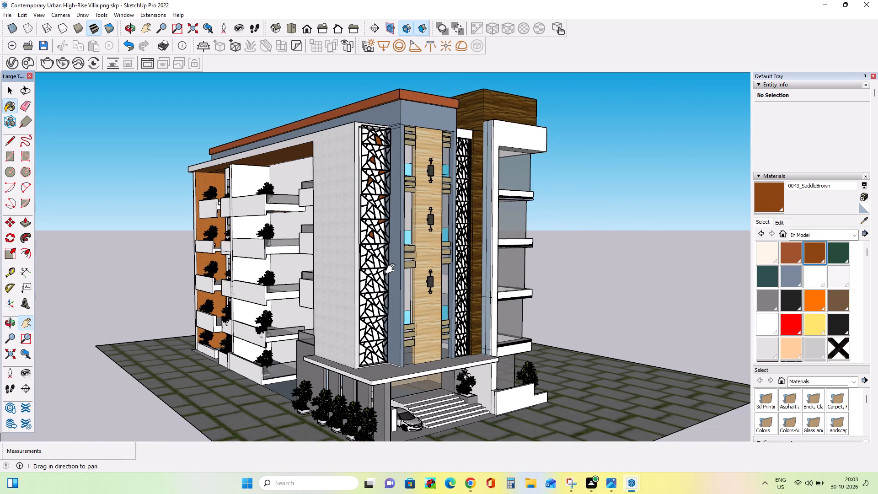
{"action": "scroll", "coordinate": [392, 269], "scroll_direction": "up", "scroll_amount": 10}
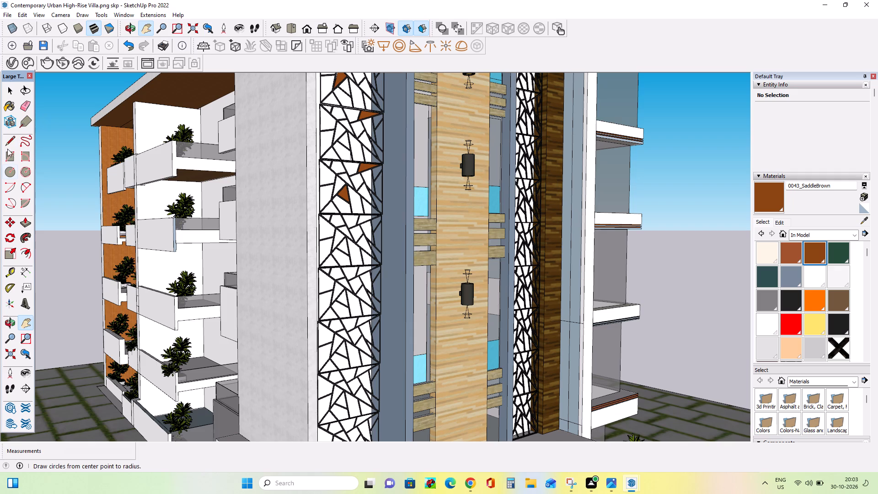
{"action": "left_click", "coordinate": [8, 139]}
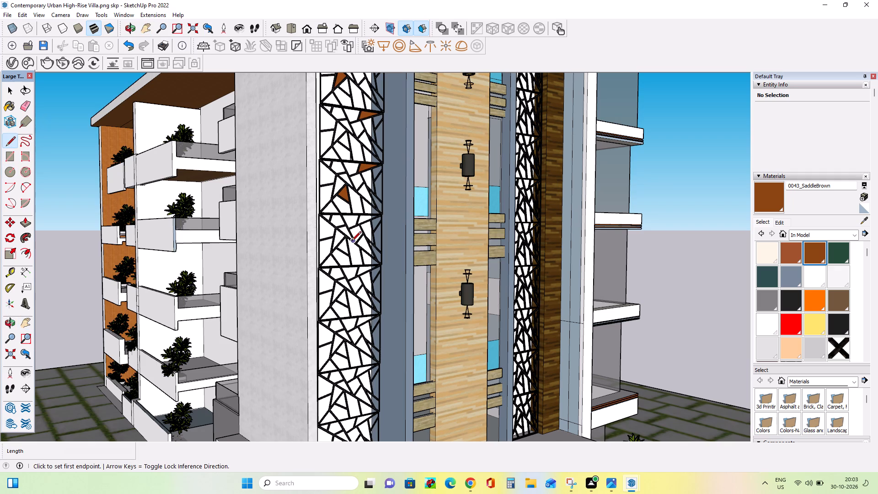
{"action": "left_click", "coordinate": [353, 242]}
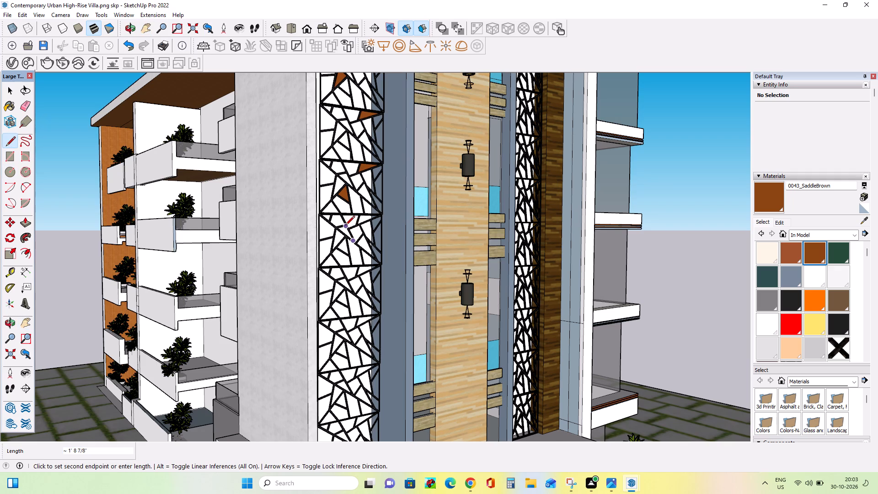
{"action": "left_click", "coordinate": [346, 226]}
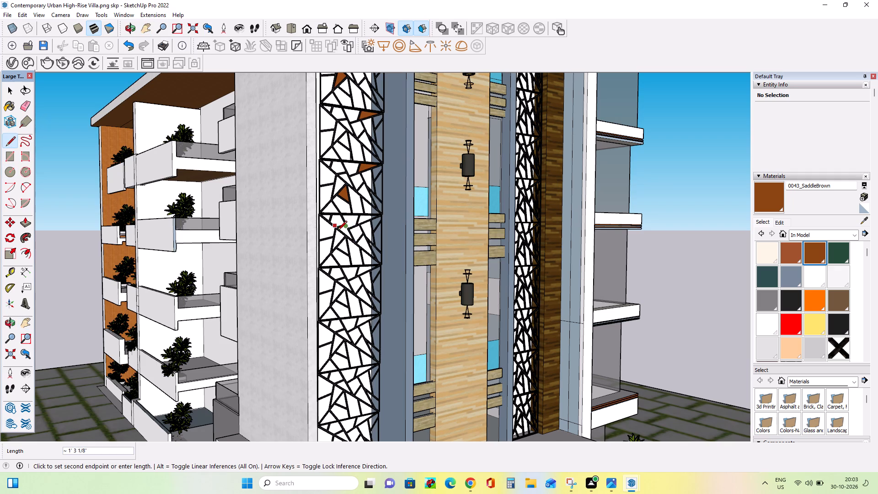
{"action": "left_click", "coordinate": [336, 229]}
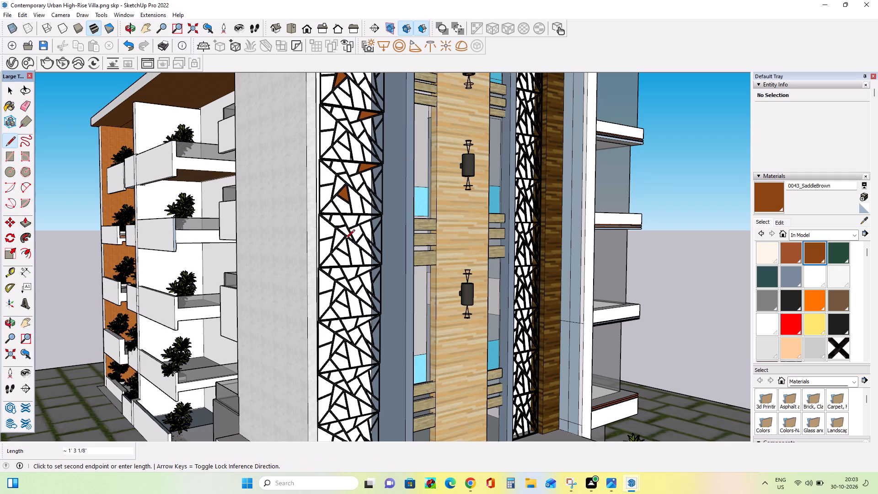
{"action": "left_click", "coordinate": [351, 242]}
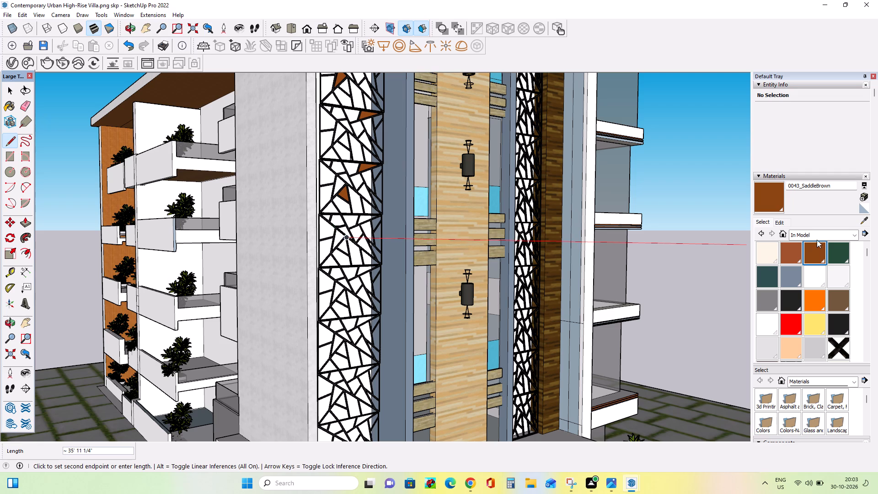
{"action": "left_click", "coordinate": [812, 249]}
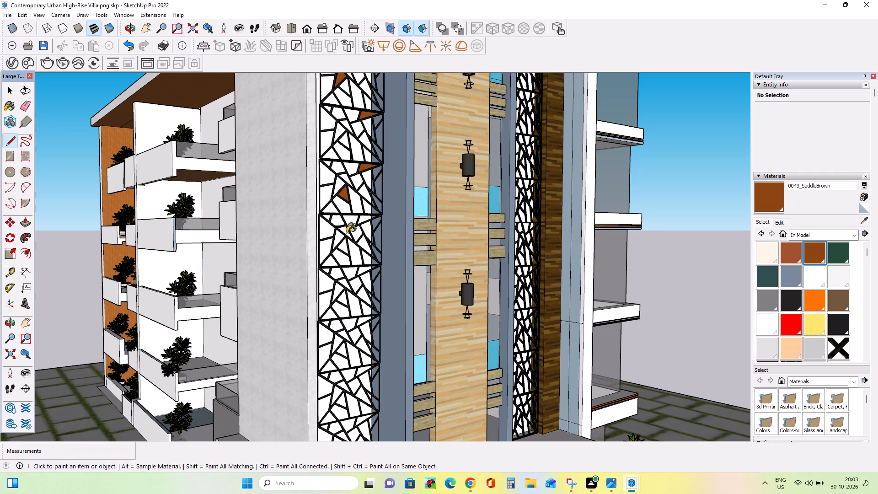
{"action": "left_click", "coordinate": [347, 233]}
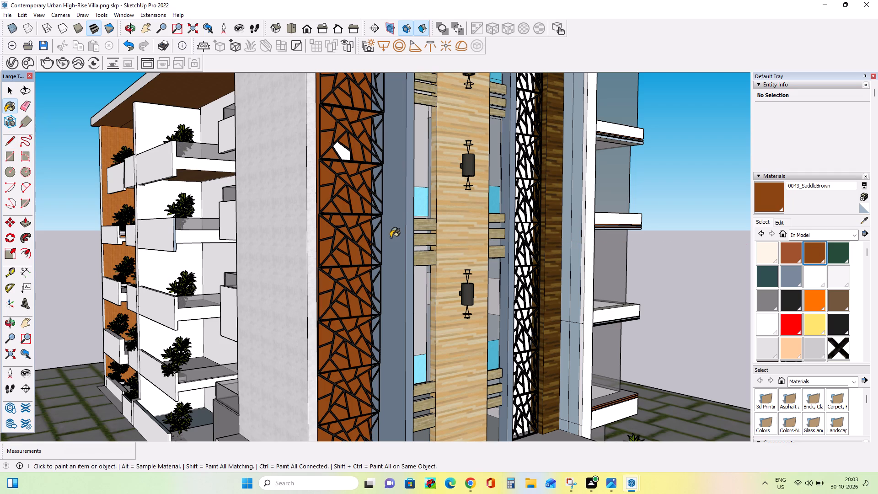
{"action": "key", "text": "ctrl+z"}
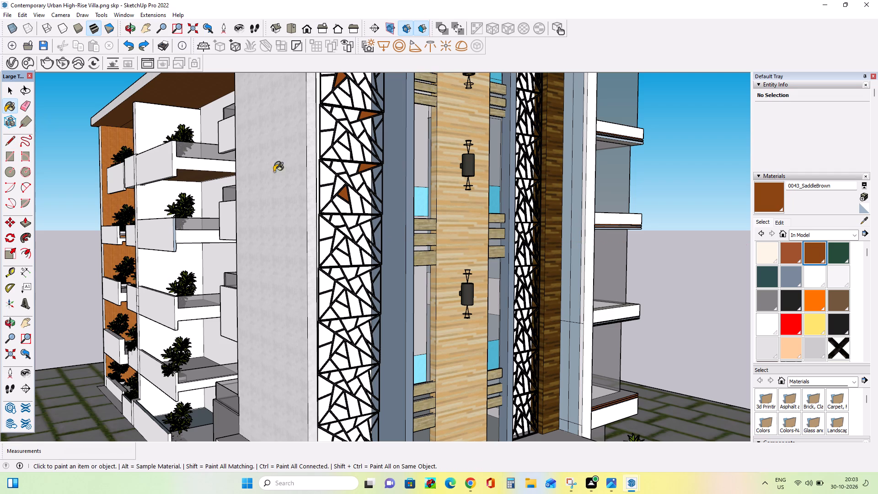
Outline the four-sided opening at the bottom of the sixth lattice panel from the roof and paint it with 0043_SaddleBrown.
{"action": "left_click", "coordinate": [9, 138]}
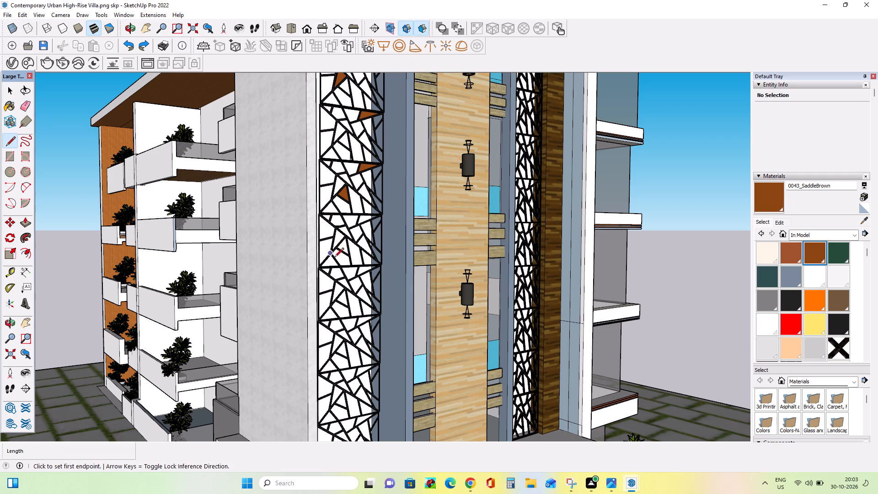
{"action": "left_click", "coordinate": [354, 265]}
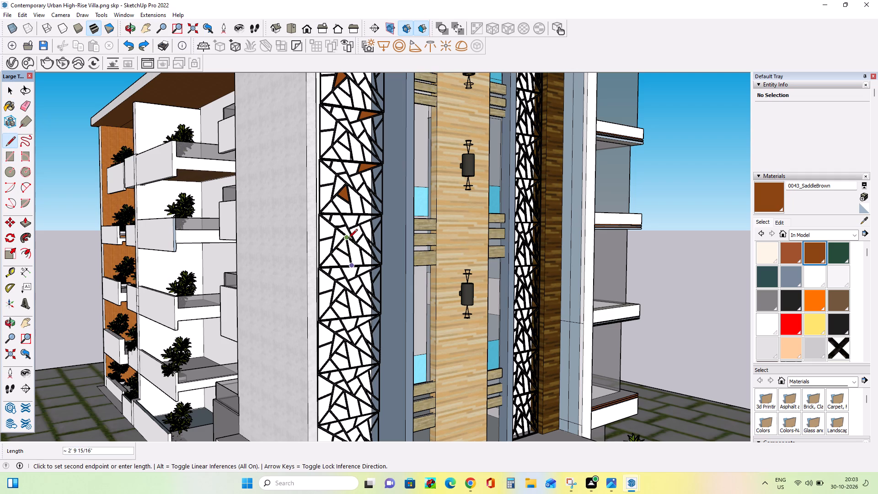
{"action": "left_click", "coordinate": [348, 240]}
{"action": "left_click", "coordinate": [361, 250]}
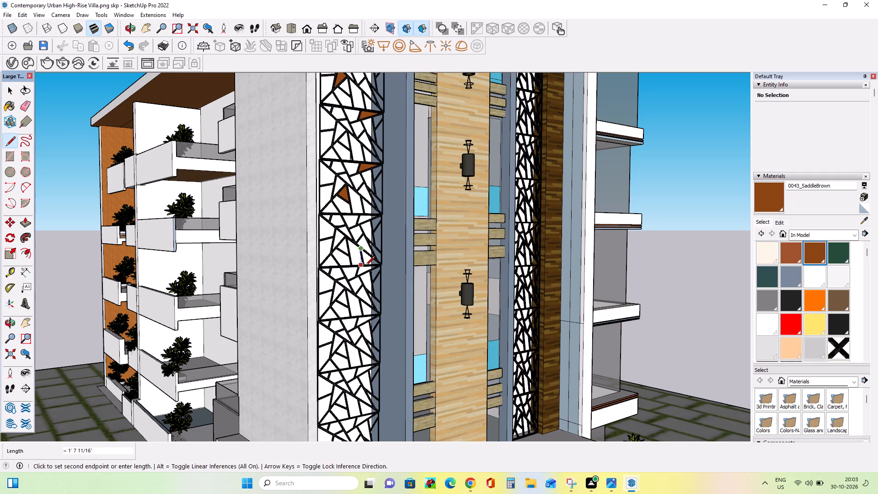
{"action": "left_click", "coordinate": [368, 263]}
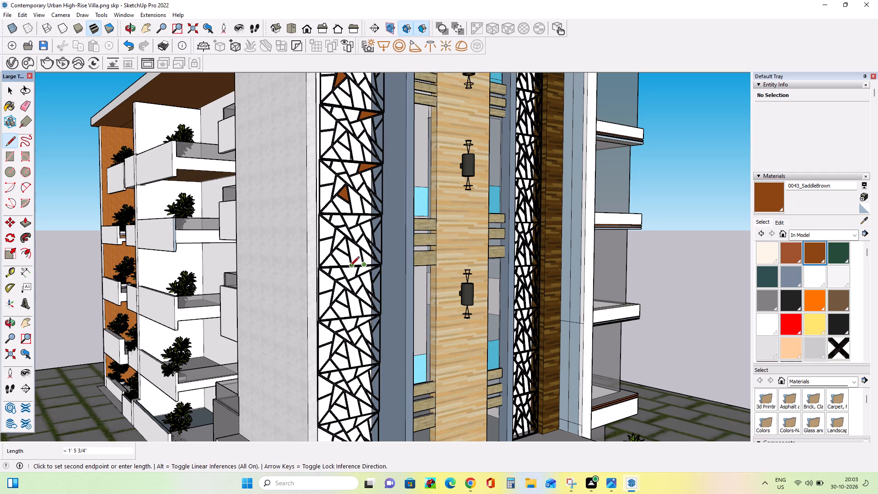
{"action": "left_click", "coordinate": [352, 267]}
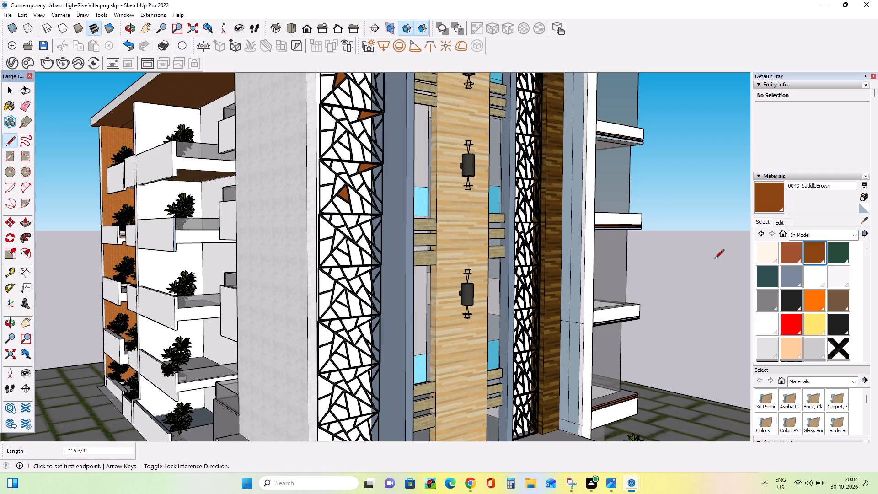
{"action": "left_click", "coordinate": [815, 248]}
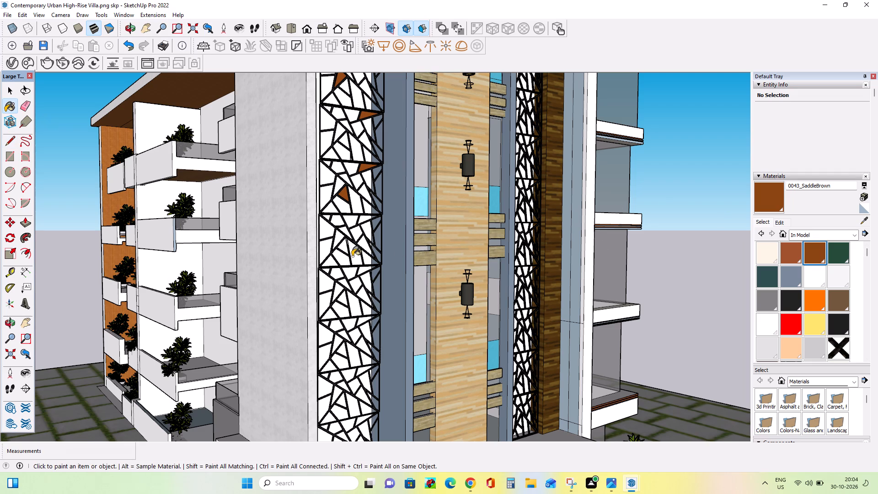
{"action": "left_click", "coordinate": [352, 256]}
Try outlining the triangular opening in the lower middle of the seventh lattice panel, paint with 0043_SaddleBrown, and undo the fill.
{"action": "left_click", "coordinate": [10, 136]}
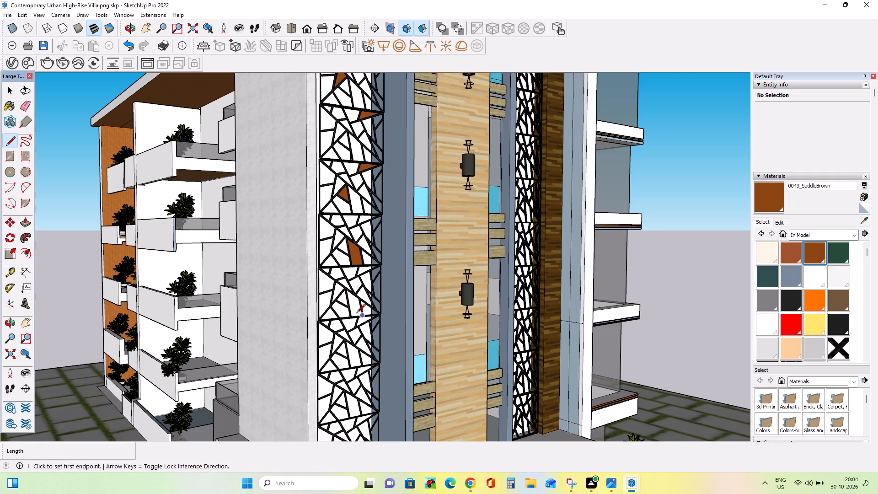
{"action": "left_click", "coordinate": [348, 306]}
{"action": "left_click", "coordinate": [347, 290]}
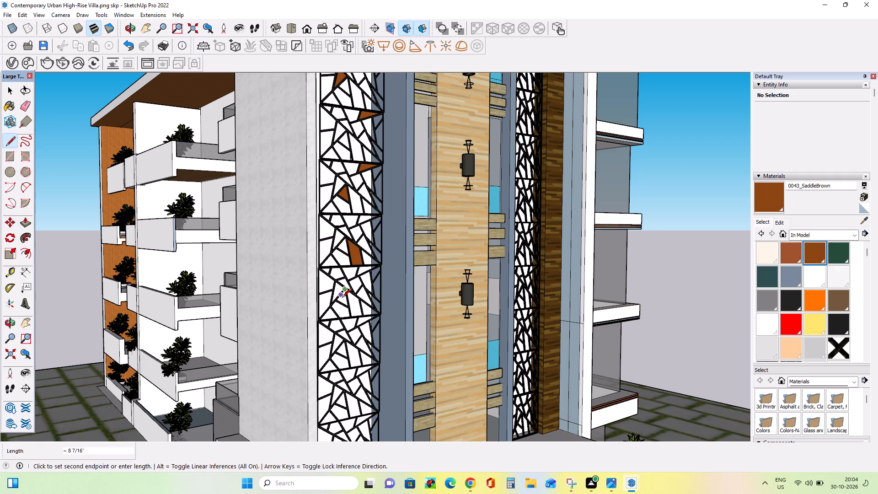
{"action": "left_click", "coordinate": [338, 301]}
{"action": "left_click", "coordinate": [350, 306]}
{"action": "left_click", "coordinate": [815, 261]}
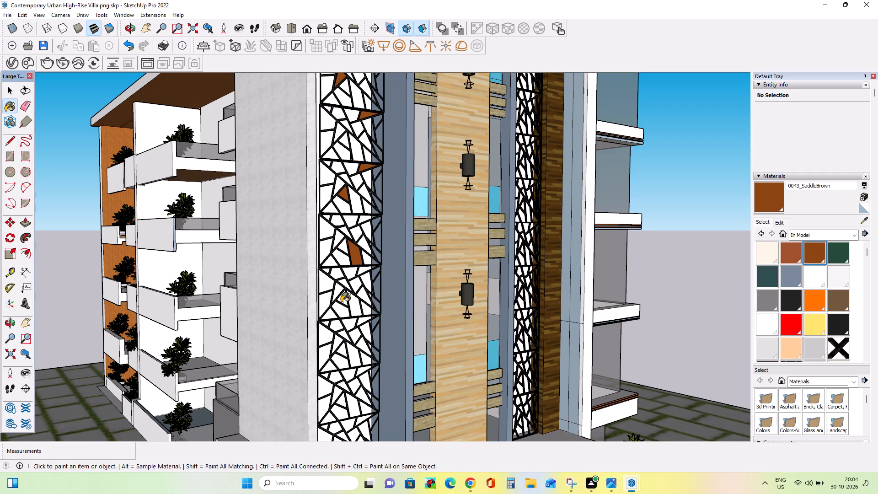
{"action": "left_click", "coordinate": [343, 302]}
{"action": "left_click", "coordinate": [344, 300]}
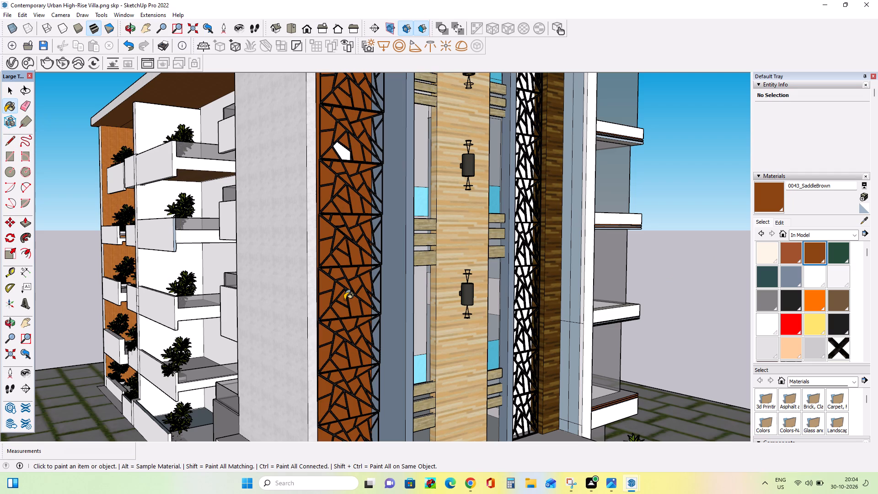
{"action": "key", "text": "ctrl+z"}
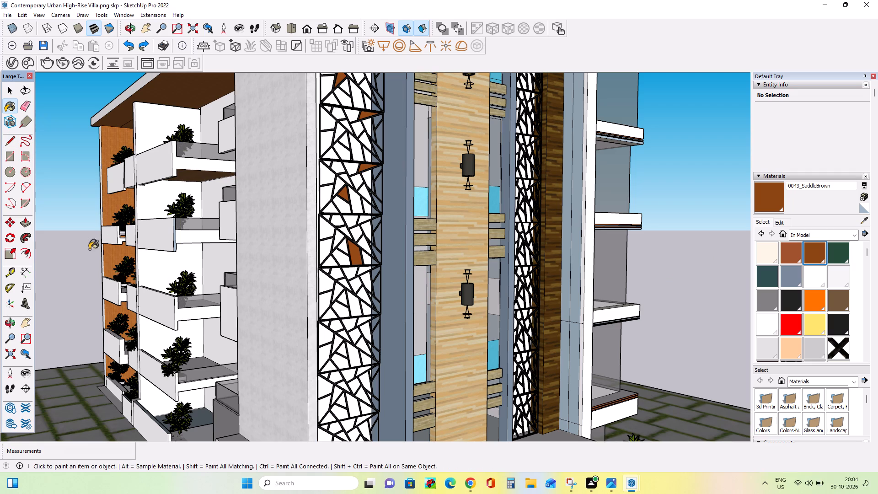
Retrace the outline of the triangular opening in the lower middle of the seventh lattice panel from the roof.
{"action": "left_click", "coordinate": [9, 140]}
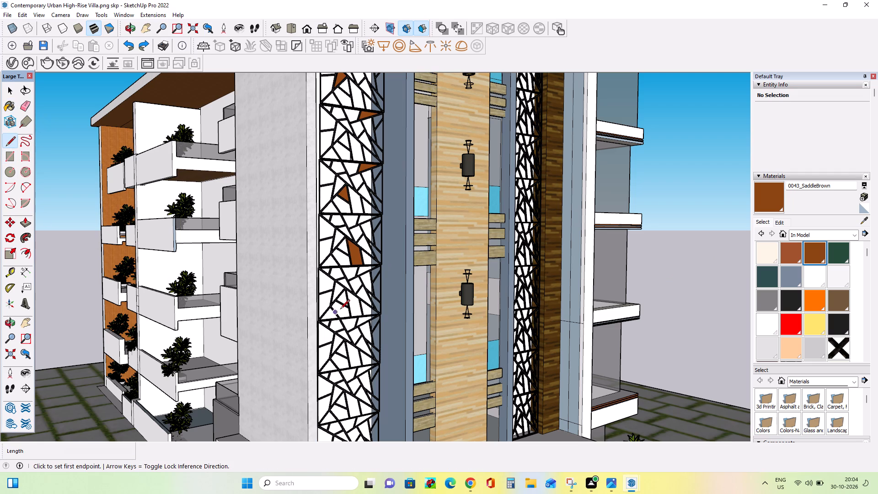
{"action": "left_click", "coordinate": [346, 307]}
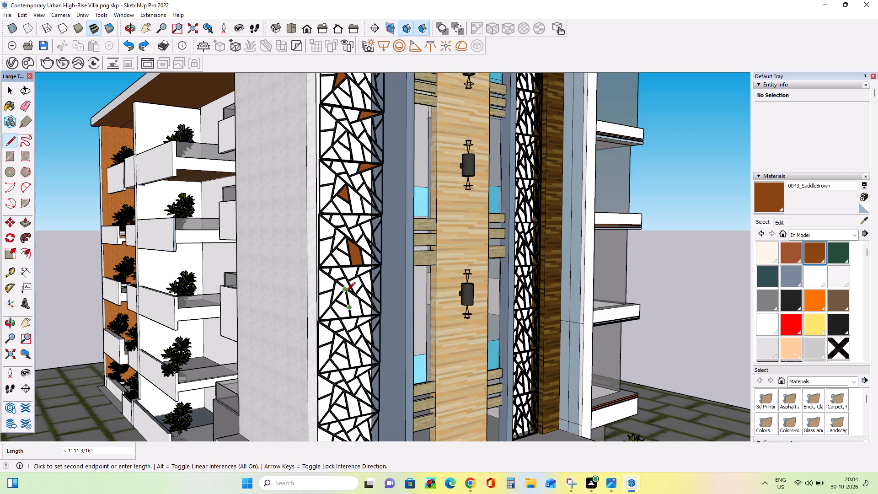
{"action": "left_click", "coordinate": [346, 292]}
{"action": "left_click", "coordinate": [340, 299]}
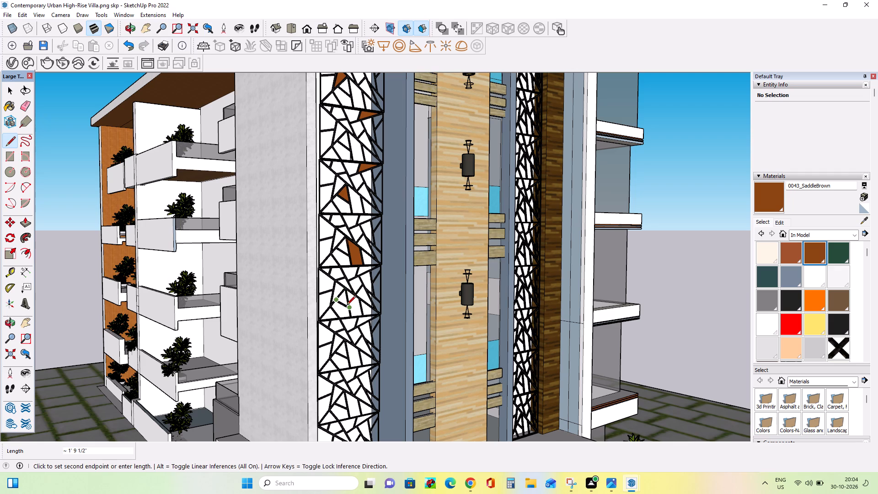
{"action": "left_click", "coordinate": [347, 306]}
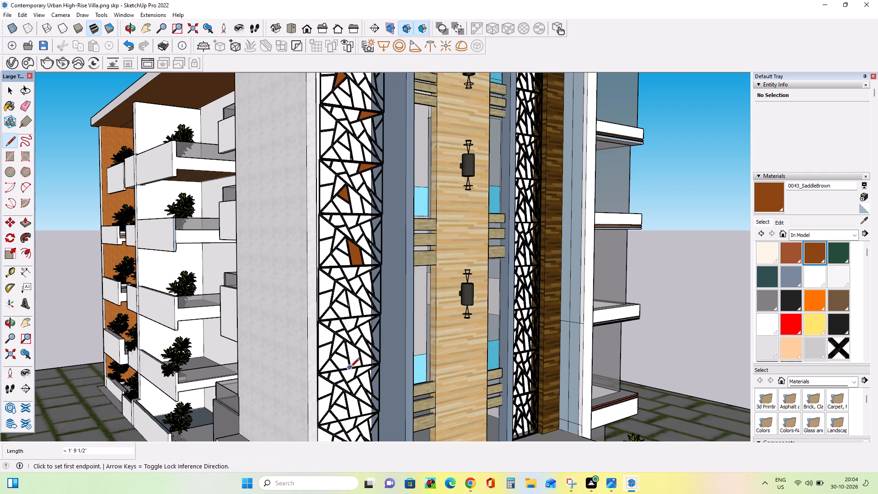
Outline the four-sided opening at the bottom of the eighth lattice panel from the roof and paint it with 0043_SaddleBrown.
{"action": "left_click", "coordinate": [353, 367]}
{"action": "left_click", "coordinate": [346, 343]}
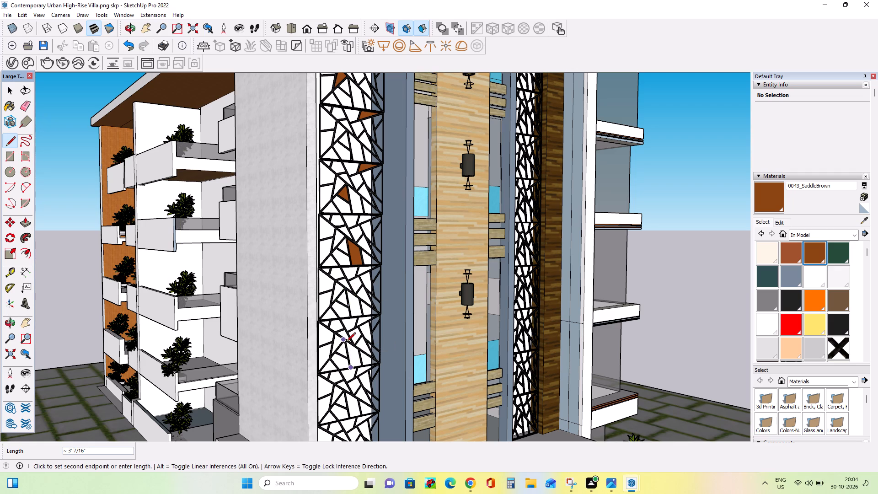
{"action": "left_click", "coordinate": [359, 352]}
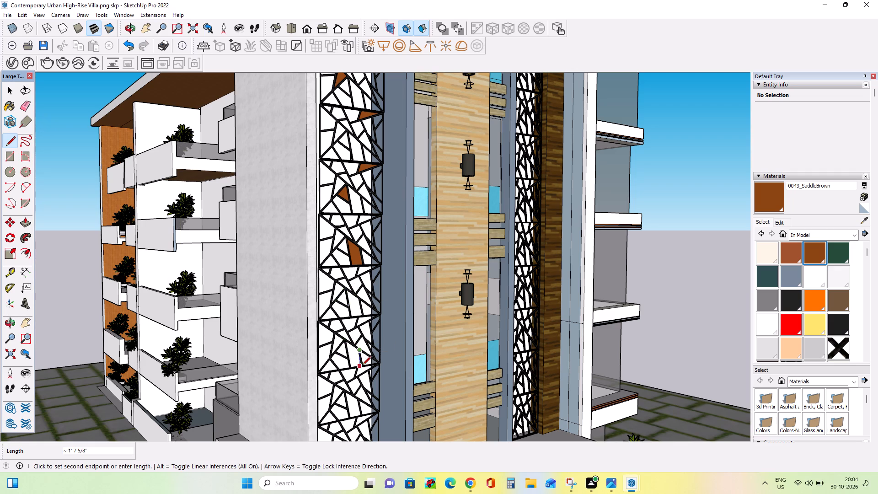
{"action": "left_click", "coordinate": [364, 365]}
{"action": "left_click", "coordinate": [353, 367]}
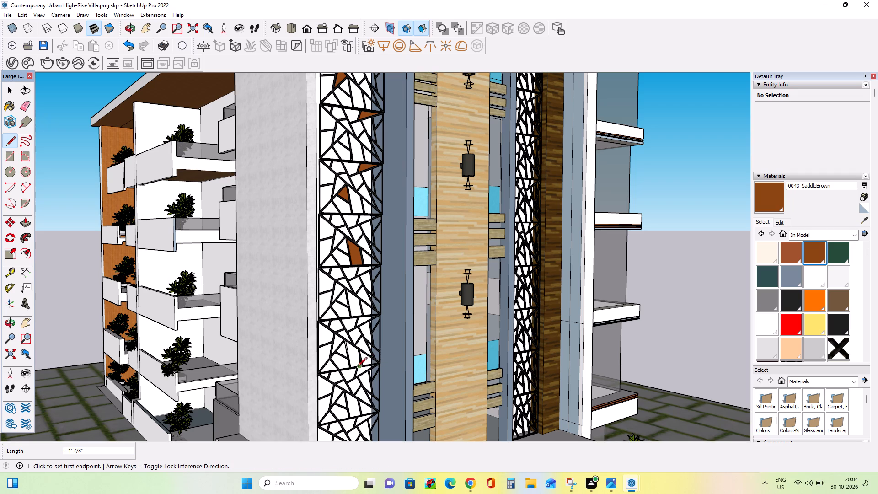
{"action": "left_click", "coordinate": [819, 254]}
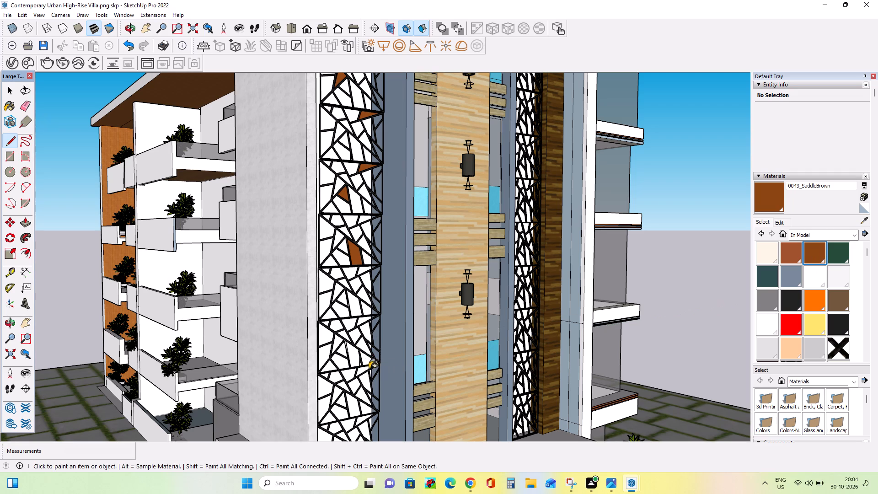
{"action": "left_click", "coordinate": [353, 358]}
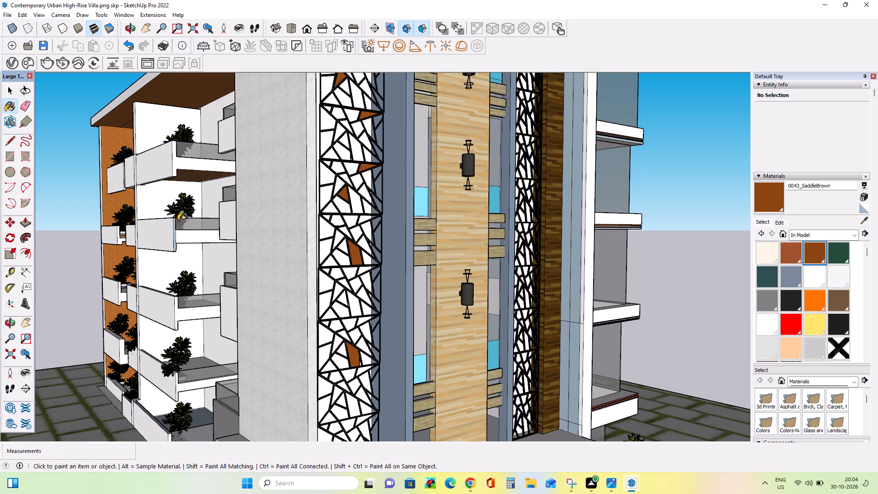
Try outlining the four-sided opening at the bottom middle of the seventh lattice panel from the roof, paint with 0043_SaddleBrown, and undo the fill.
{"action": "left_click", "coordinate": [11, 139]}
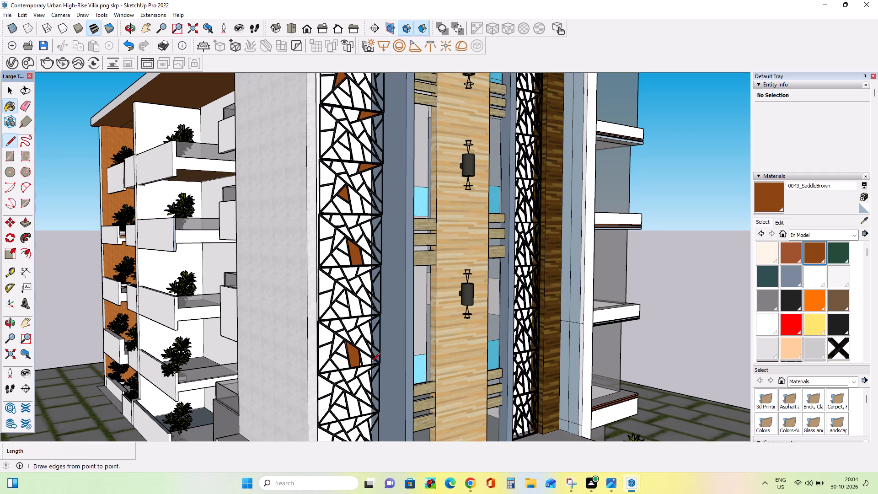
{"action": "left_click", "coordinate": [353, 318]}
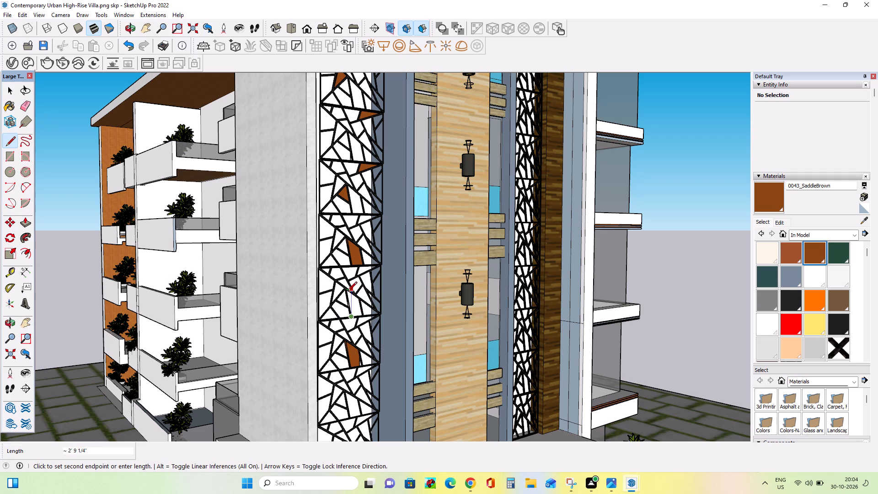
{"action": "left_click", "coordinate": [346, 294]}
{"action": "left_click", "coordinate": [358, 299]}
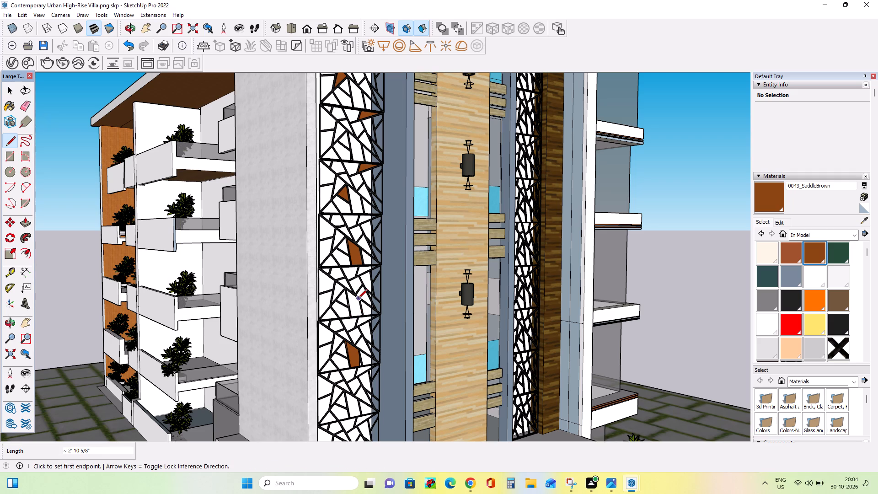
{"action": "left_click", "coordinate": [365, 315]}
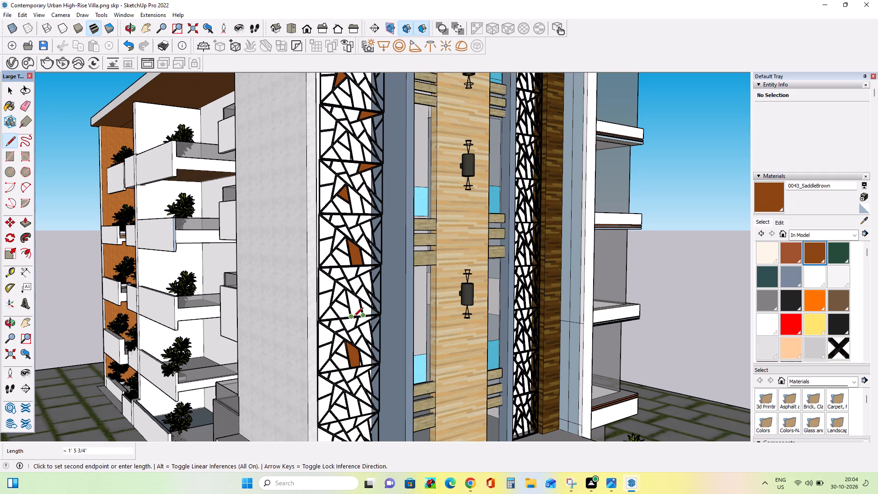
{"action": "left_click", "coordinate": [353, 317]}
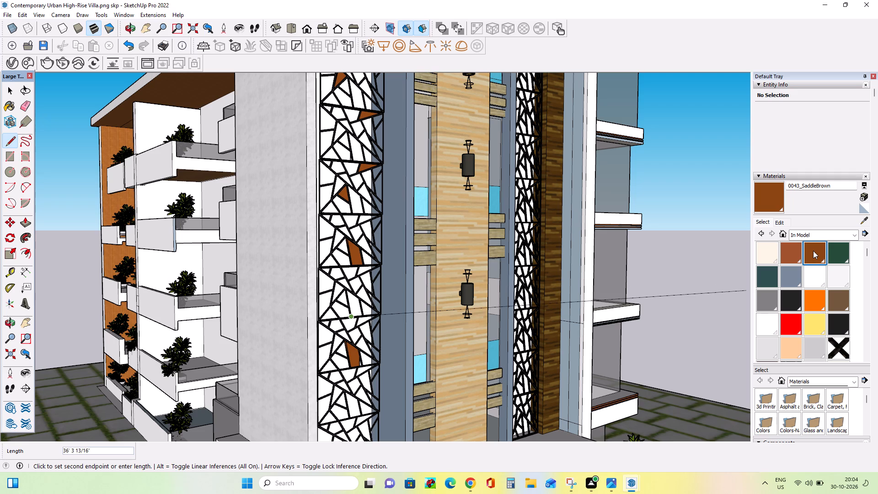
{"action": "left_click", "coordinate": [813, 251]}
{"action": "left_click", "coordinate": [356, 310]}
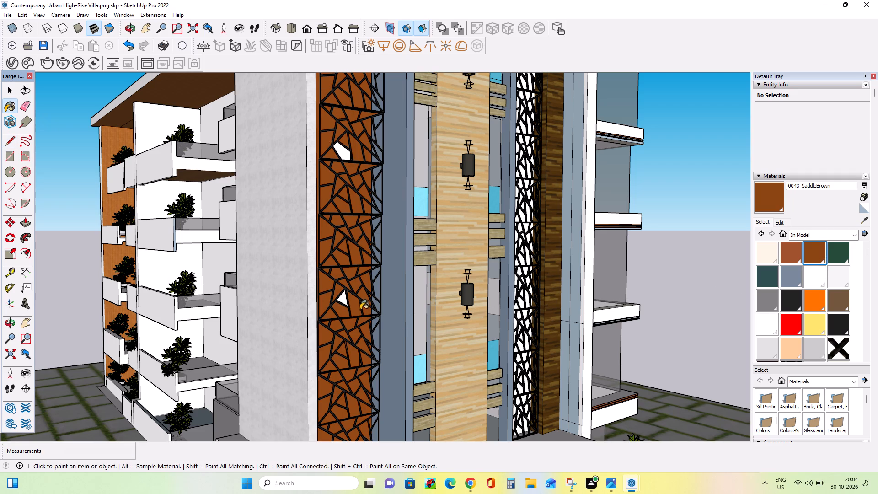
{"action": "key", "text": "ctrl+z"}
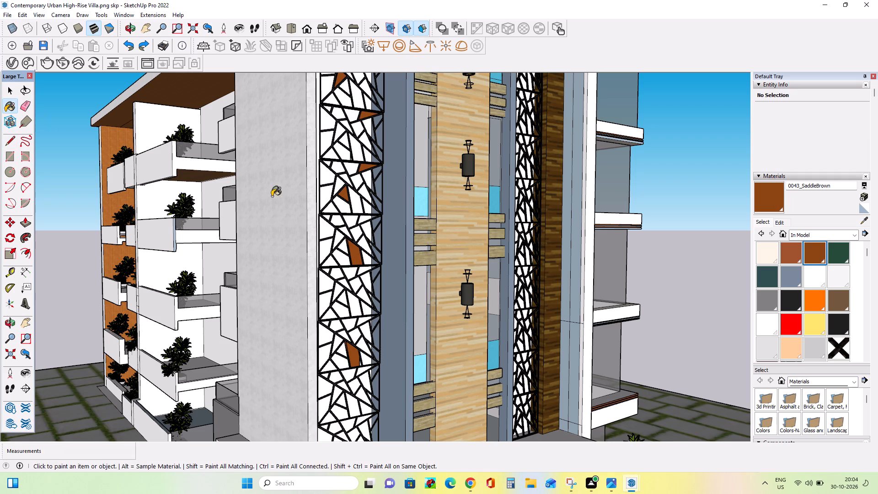
Outline the triangular opening in the lower-left corner of the seventh lattice panel from the roof and paint it with 0043_SaddleBrown.
{"action": "scroll", "coordinate": [358, 154], "scroll_direction": "down", "scroll_amount": 3}
{"action": "scroll", "coordinate": [362, 225], "scroll_direction": "down", "scroll_amount": 6}
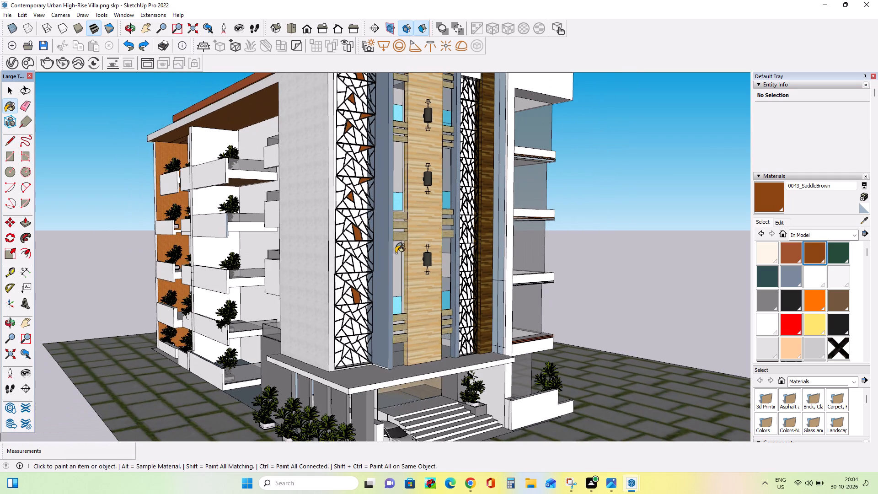
{"action": "middle_click_drag", "start_coordinate": [396, 253], "coordinate": [396, 257]}
{"action": "scroll", "coordinate": [396, 257], "scroll_direction": "down", "scroll_amount": 3}
{"action": "middle_click_drag", "start_coordinate": [395, 258], "coordinate": [379, 258]}
{"action": "scroll", "coordinate": [348, 317], "scroll_direction": "up", "scroll_amount": 4}
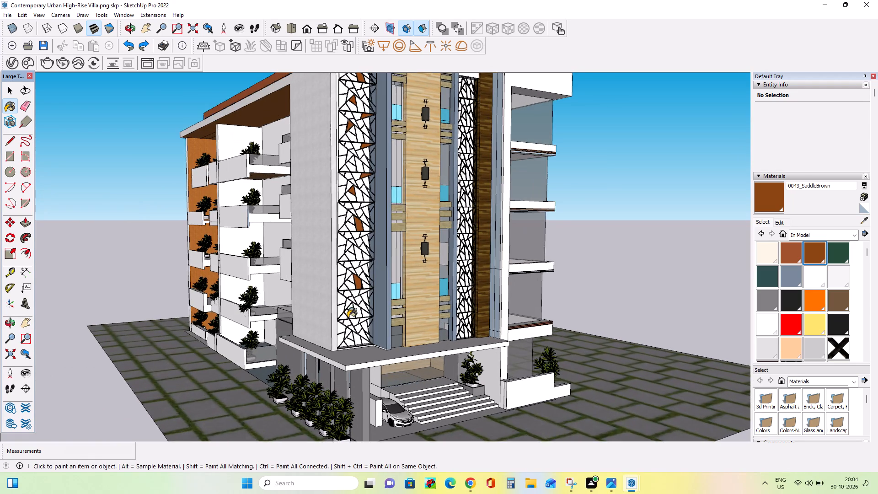
{"action": "scroll", "coordinate": [348, 317], "scroll_direction": "up", "scroll_amount": 2}
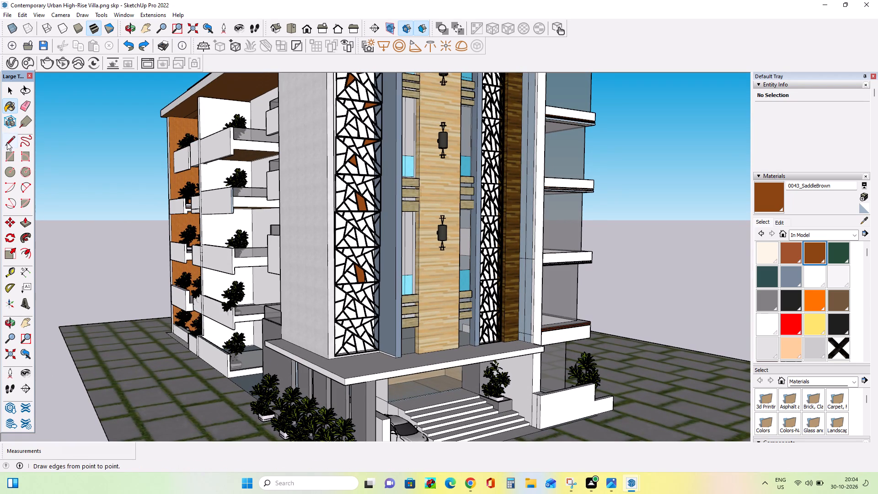
{"action": "left_click", "coordinate": [7, 142]}
{"action": "left_click", "coordinate": [350, 247]}
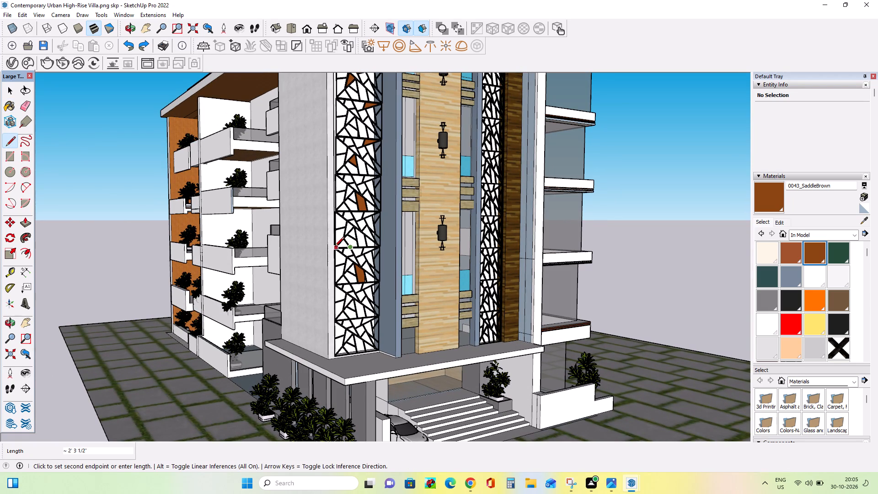
{"action": "left_click", "coordinate": [335, 247]}
{"action": "left_click", "coordinate": [343, 240]}
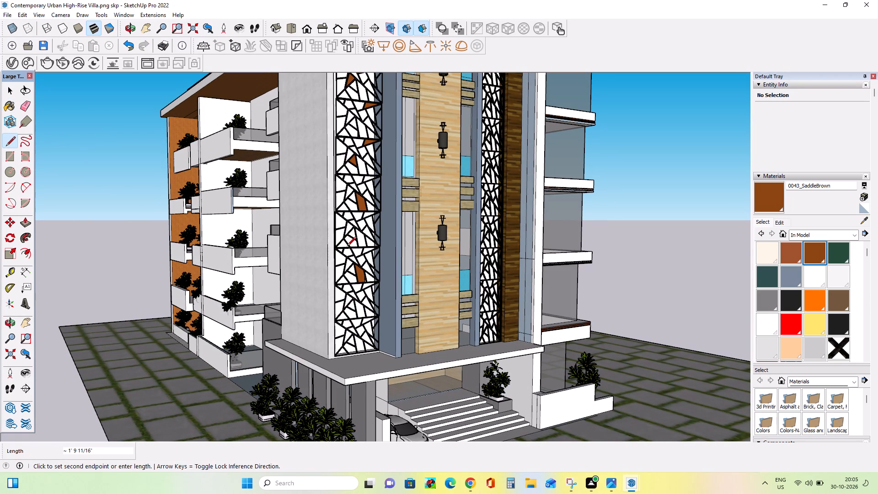
{"action": "left_click", "coordinate": [348, 248]}
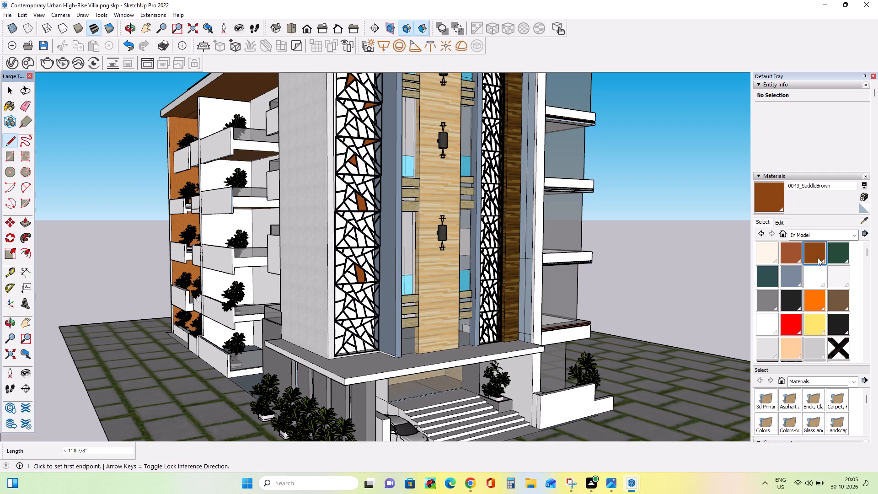
{"action": "left_click", "coordinate": [817, 255]}
{"action": "left_click", "coordinate": [340, 244]}
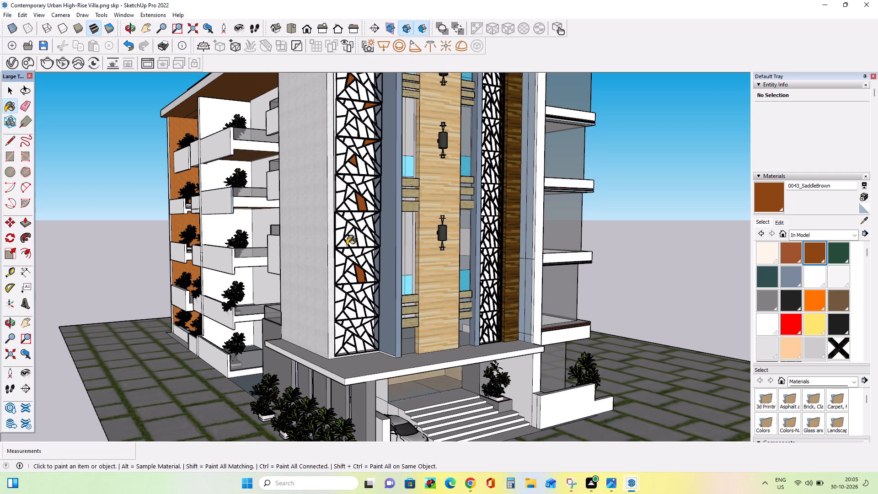
{"action": "left_click", "coordinate": [344, 245]}
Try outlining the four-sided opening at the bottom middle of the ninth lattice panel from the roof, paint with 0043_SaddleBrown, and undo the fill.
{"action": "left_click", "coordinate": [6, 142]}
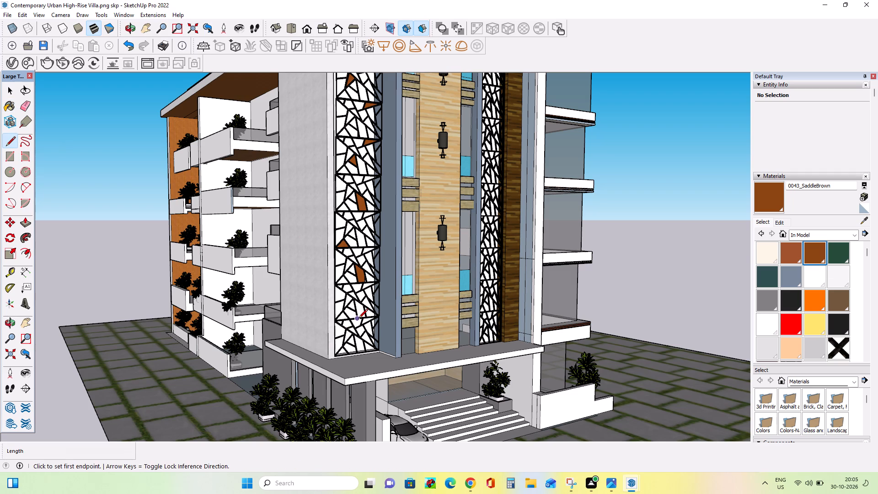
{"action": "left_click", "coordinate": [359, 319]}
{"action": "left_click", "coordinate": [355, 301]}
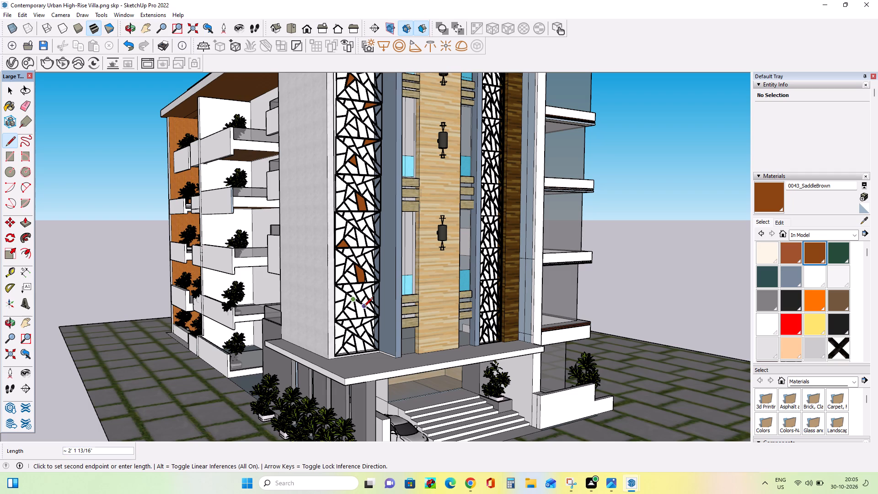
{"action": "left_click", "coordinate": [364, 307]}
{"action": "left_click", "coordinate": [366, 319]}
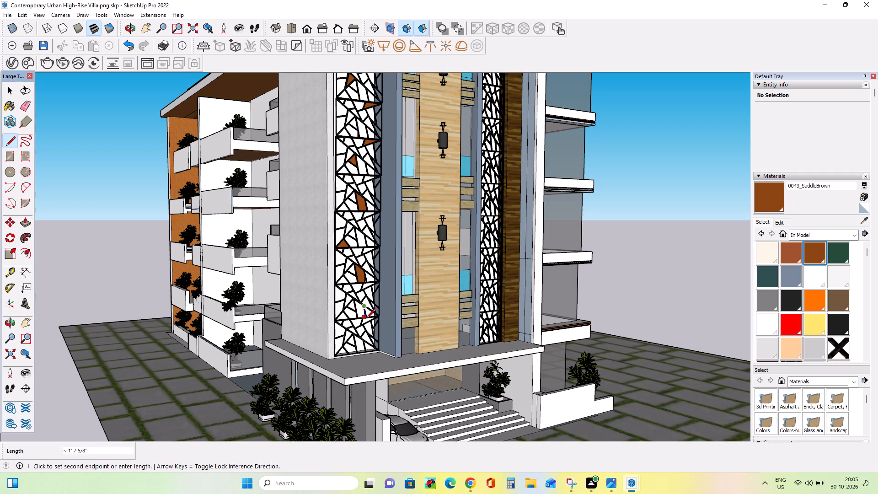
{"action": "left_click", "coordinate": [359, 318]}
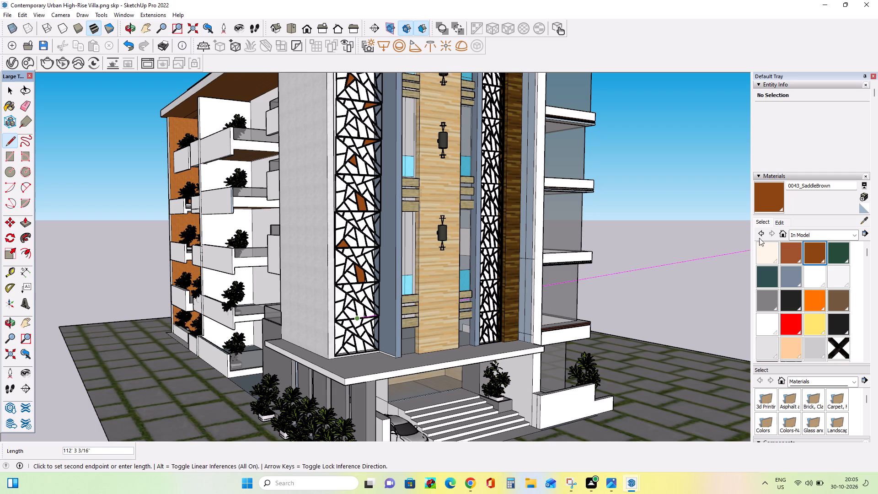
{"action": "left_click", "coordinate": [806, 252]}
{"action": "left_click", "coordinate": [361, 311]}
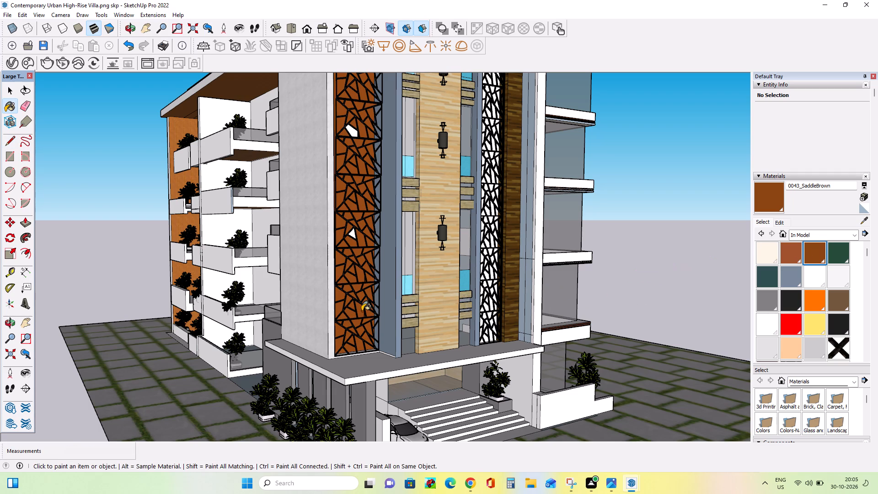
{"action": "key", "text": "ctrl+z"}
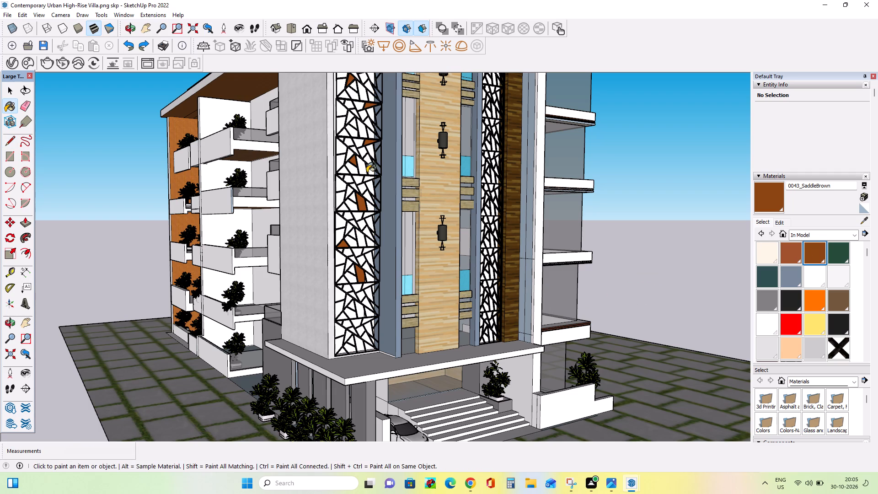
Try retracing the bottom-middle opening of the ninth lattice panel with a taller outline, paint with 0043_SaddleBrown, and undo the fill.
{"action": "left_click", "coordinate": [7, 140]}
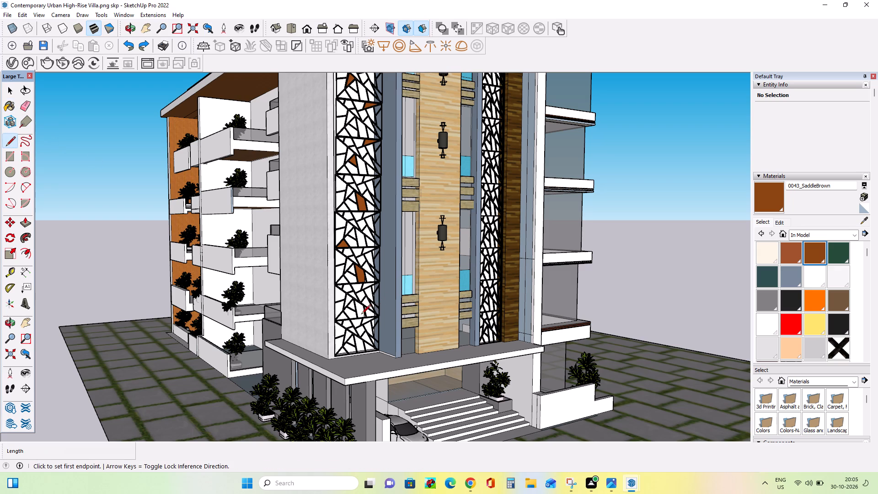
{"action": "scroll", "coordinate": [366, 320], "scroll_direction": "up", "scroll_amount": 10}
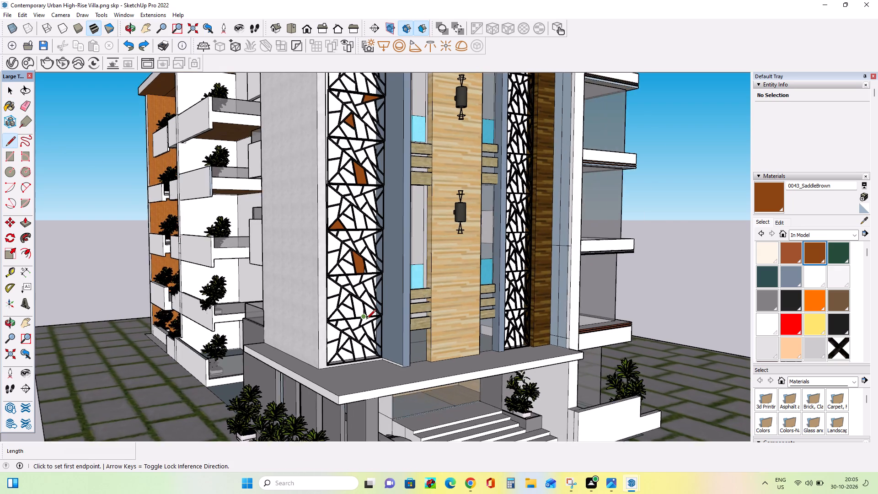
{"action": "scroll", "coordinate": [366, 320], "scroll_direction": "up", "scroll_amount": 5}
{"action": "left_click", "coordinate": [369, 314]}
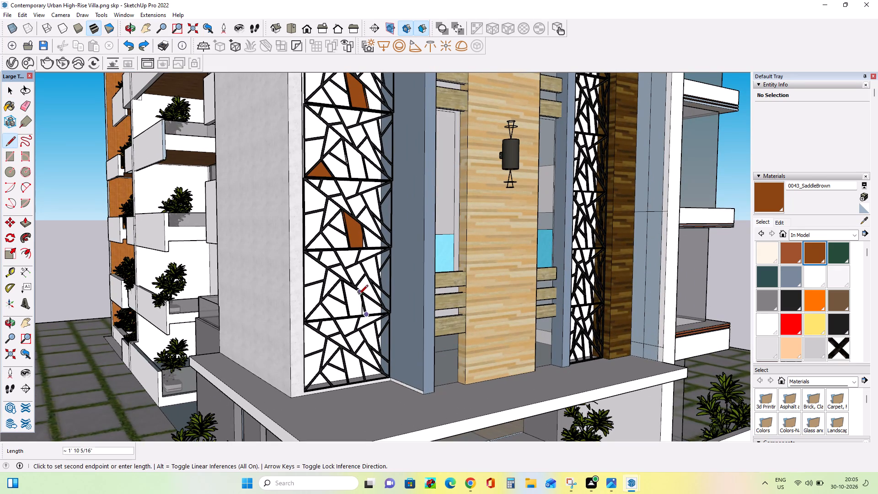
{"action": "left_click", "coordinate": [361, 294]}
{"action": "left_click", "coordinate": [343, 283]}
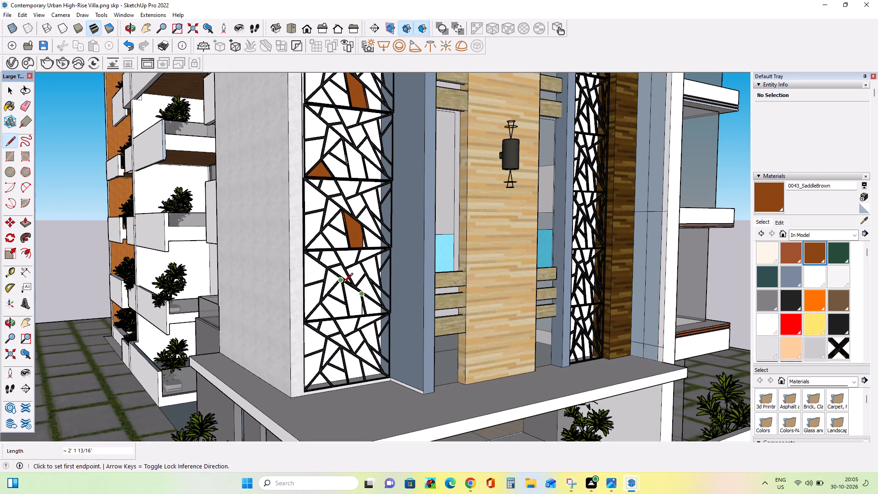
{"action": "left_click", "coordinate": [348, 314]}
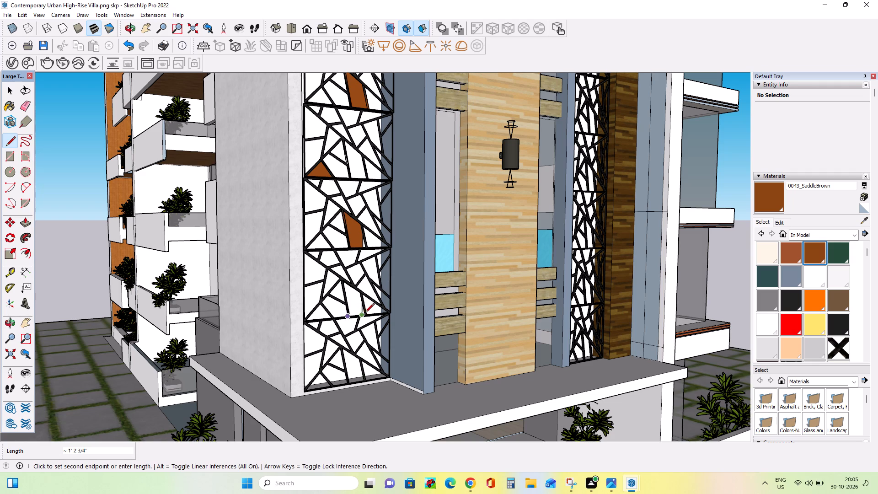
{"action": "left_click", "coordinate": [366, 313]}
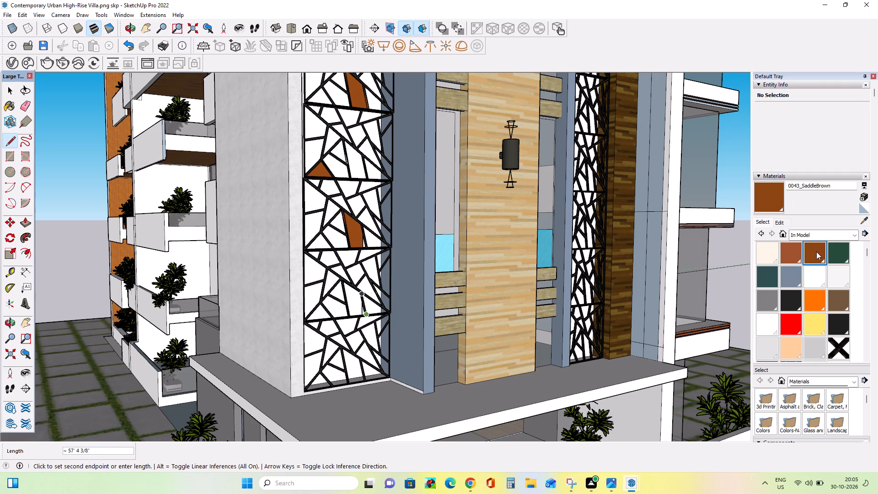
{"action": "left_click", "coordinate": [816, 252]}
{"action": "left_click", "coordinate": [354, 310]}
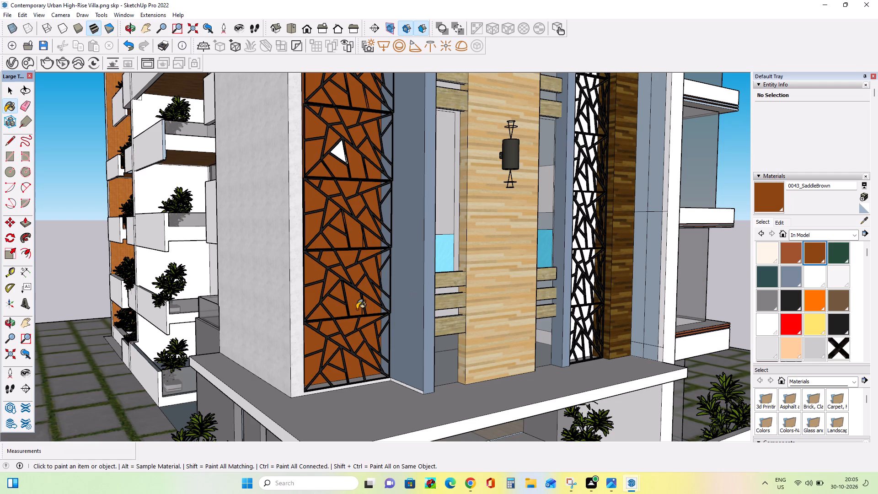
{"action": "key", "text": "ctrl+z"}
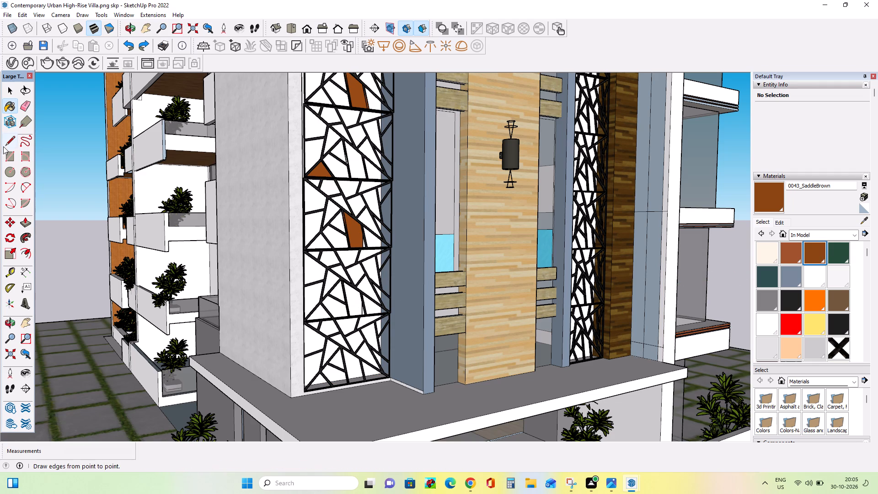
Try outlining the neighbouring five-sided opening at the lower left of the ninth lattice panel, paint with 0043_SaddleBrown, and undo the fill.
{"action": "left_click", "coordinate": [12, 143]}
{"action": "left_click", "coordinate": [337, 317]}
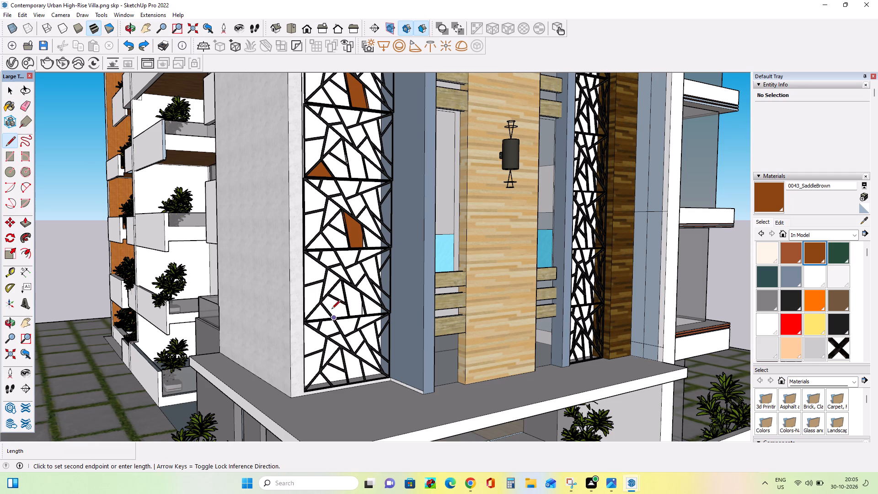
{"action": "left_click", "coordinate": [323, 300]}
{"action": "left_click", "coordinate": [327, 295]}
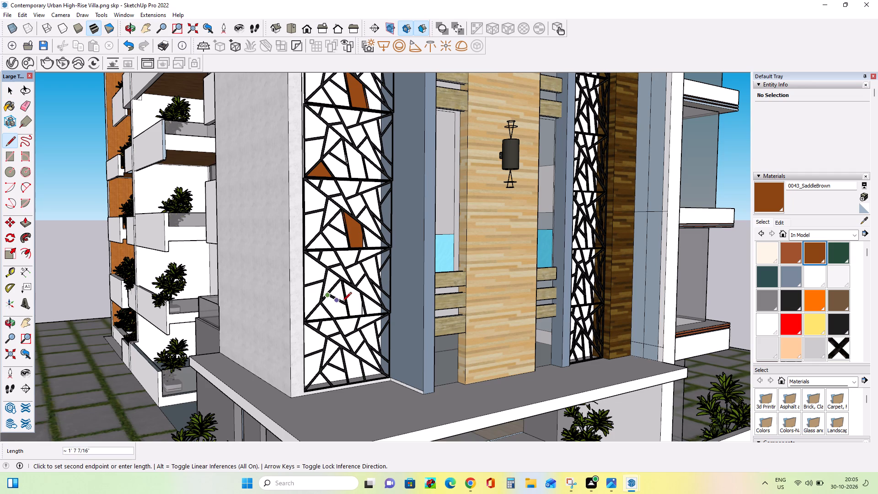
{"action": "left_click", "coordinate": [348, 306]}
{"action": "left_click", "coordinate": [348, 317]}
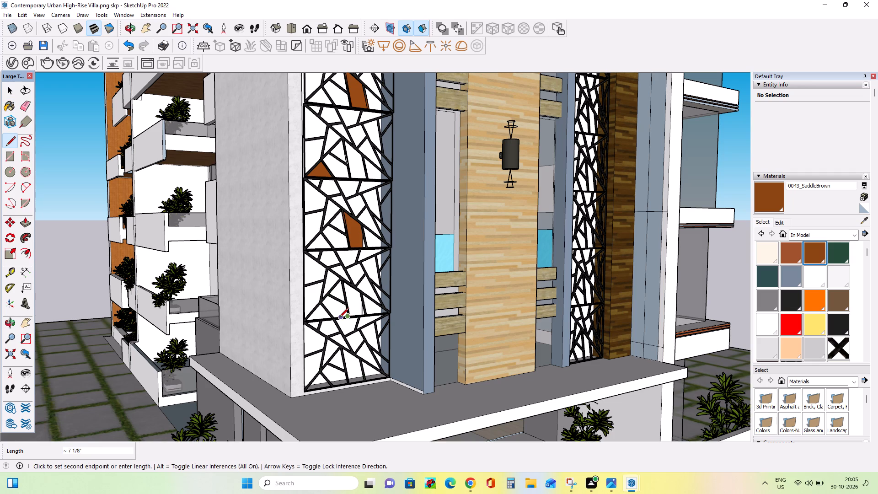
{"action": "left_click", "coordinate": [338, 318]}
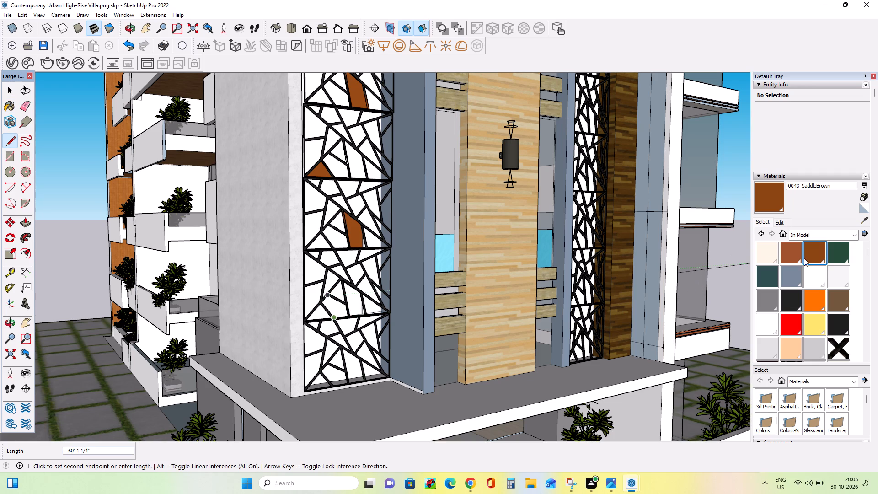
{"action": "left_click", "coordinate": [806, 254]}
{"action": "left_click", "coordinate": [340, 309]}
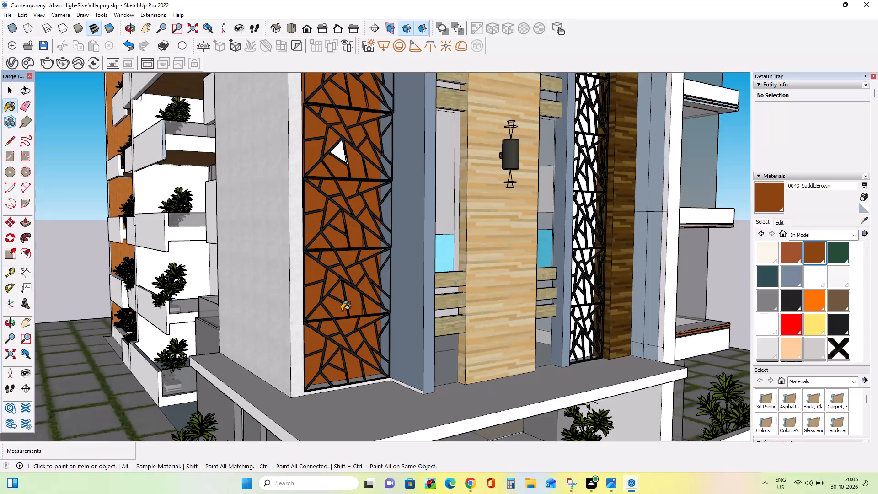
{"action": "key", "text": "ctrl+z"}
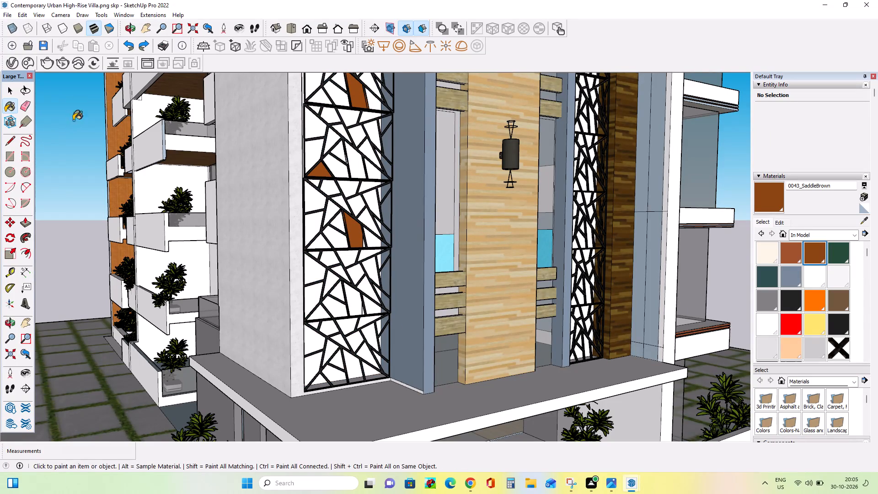
Outline the triangular opening in the lower-right corner of the ninth lattice panel from the roof and paint it with 0043_SaddleBrown.
{"action": "left_click", "coordinate": [10, 140]}
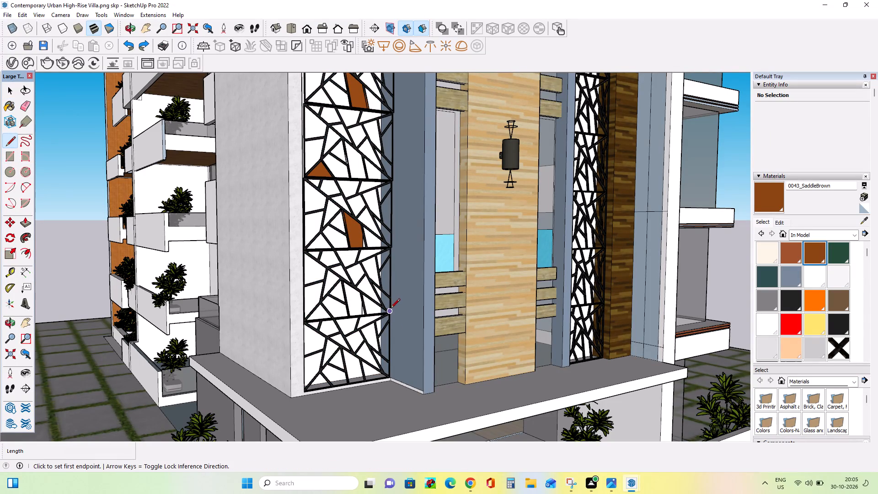
{"action": "left_click", "coordinate": [386, 313]}
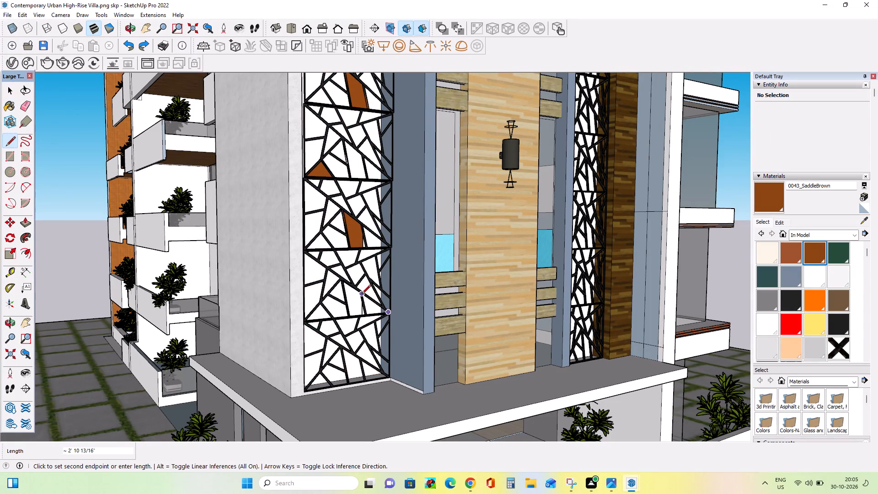
{"action": "left_click", "coordinate": [362, 295]}
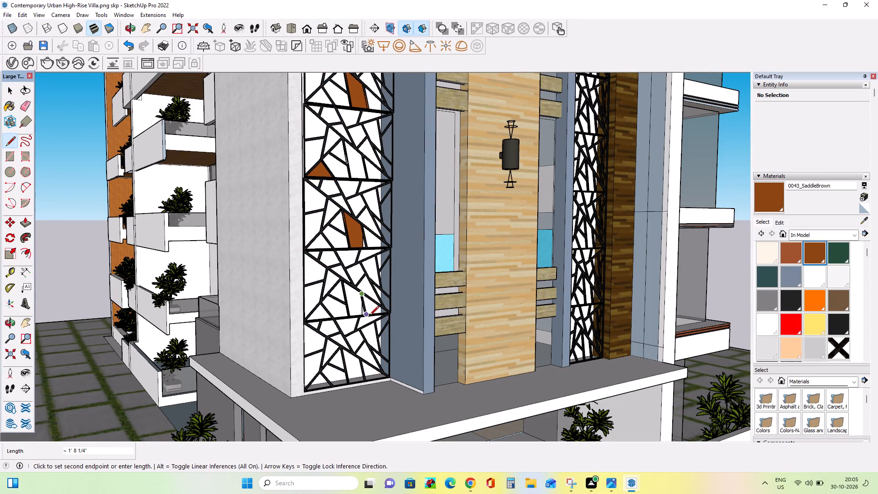
{"action": "left_click", "coordinate": [369, 316]}
{"action": "left_click", "coordinate": [385, 316]}
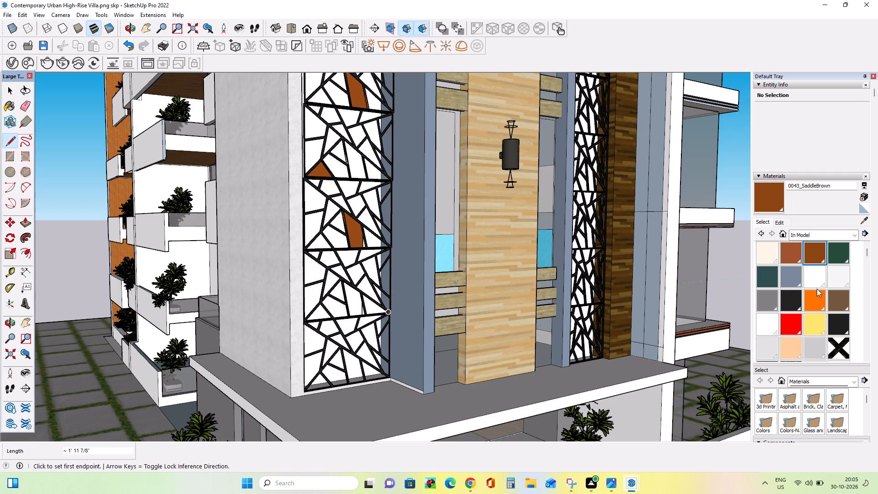
{"action": "left_click", "coordinate": [819, 250]}
{"action": "left_click", "coordinate": [370, 310]}
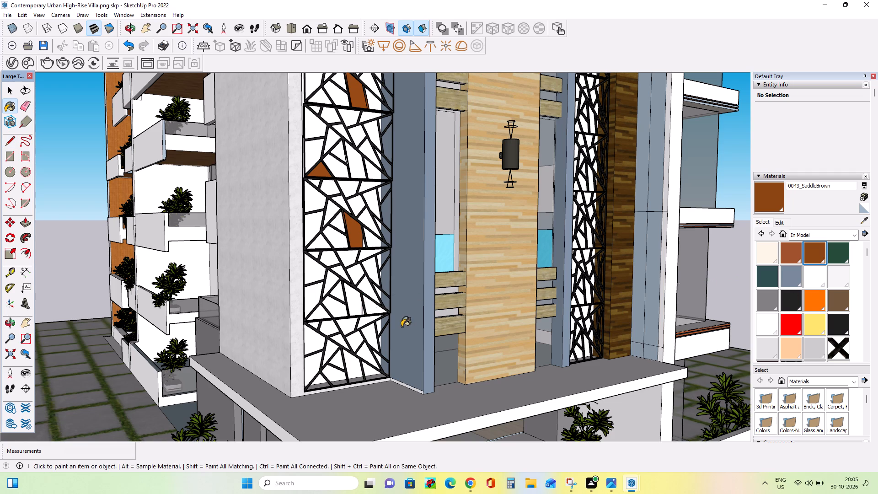
Outline the narrow triangular opening at the left-centre of the bottom lattice panel and paint it with 0043_SaddleBrown.
{"action": "left_click", "coordinate": [9, 141]}
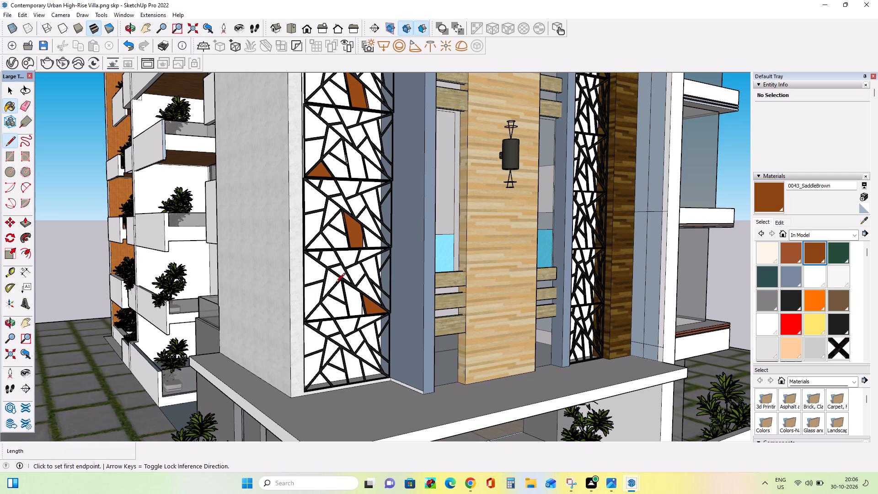
{"action": "left_click", "coordinate": [324, 367]}
{"action": "left_click", "coordinate": [329, 341]}
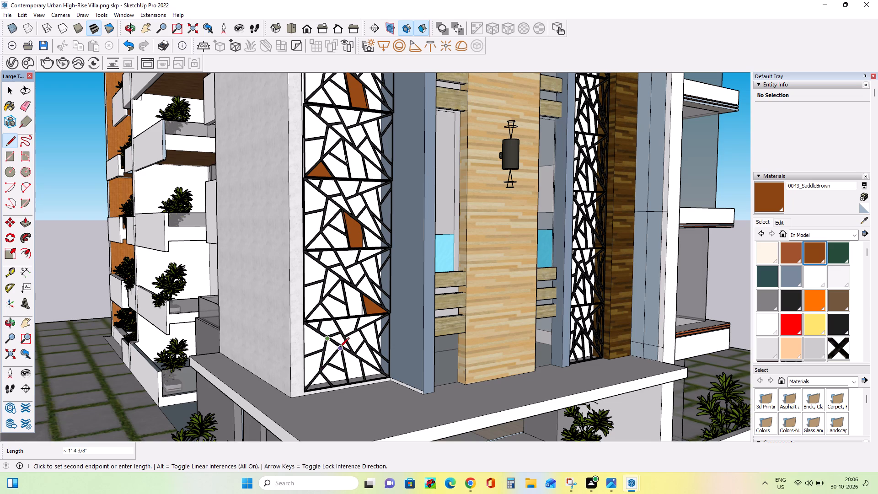
{"action": "left_click", "coordinate": [340, 348]}
{"action": "left_click", "coordinate": [325, 365]}
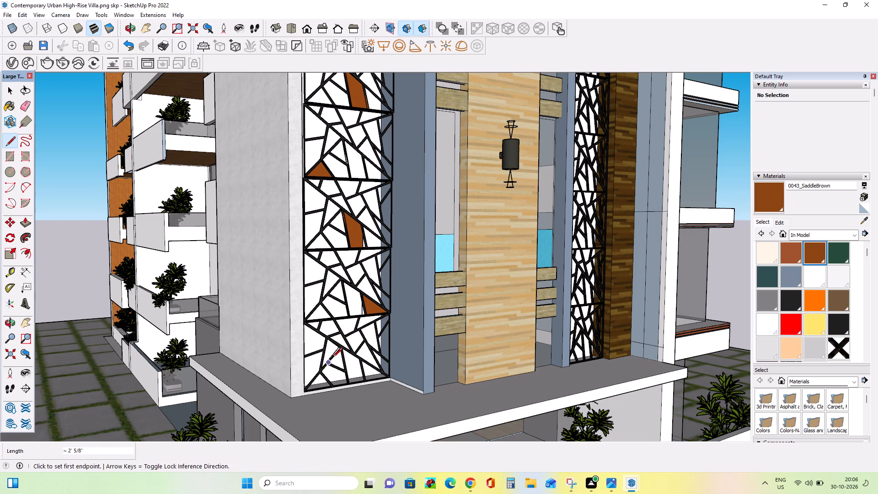
{"action": "left_click", "coordinate": [806, 247]}
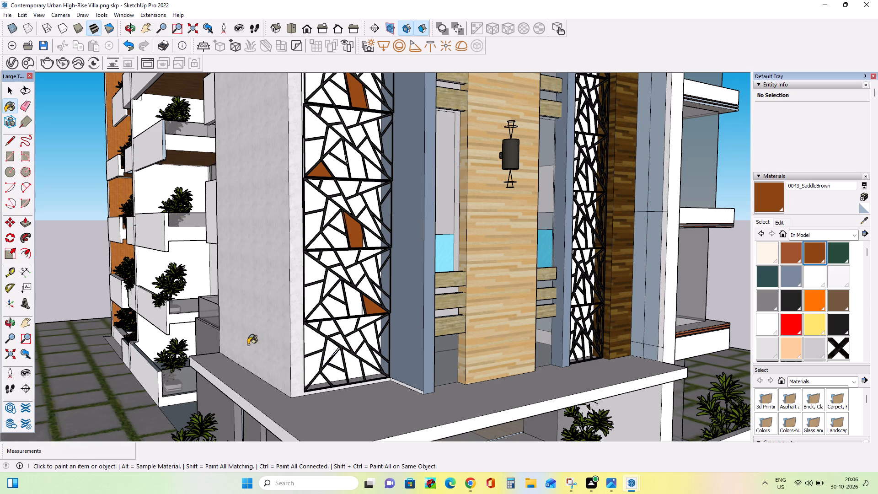
{"action": "left_click", "coordinate": [331, 354]}
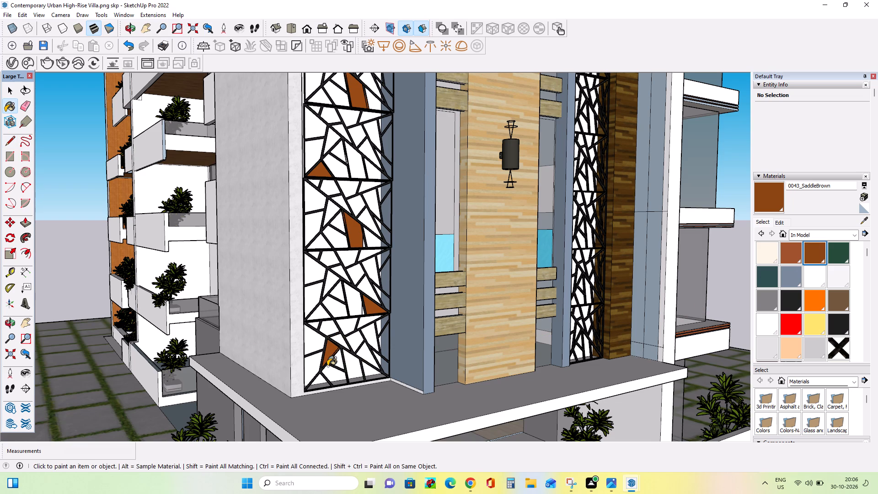
Frame the whole villa with its paved ground in a corner perspective and start a V-Ray render.
{"action": "scroll", "coordinate": [327, 366], "scroll_direction": "down", "scroll_amount": 16}
{"action": "scroll", "coordinate": [308, 396], "scroll_direction": "down", "scroll_amount": 8}
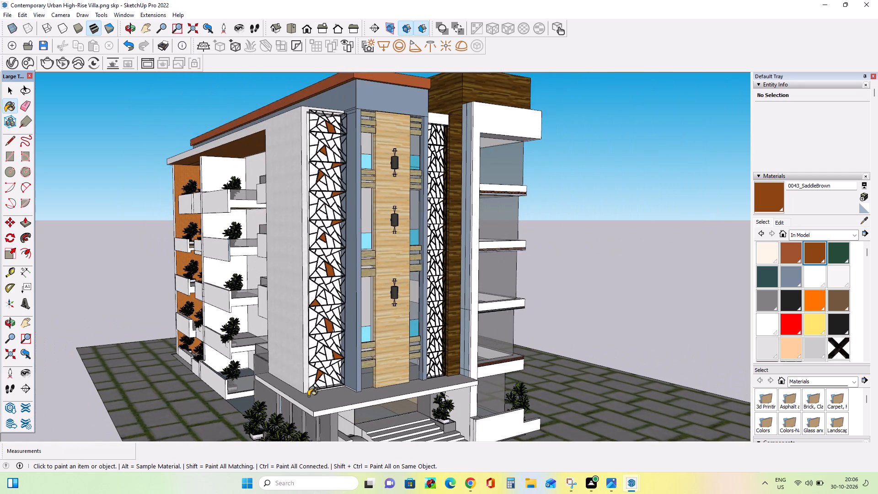
{"action": "scroll", "coordinate": [409, 372], "scroll_direction": "down", "scroll_amount": 2}
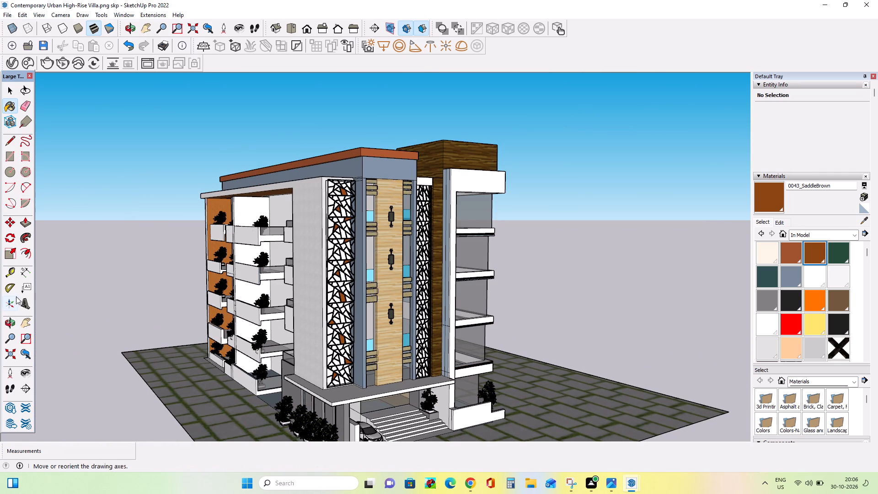
{"action": "left_click", "coordinate": [24, 319]}
{"action": "left_click_drag", "start_coordinate": [288, 311], "coordinate": [287, 284]}
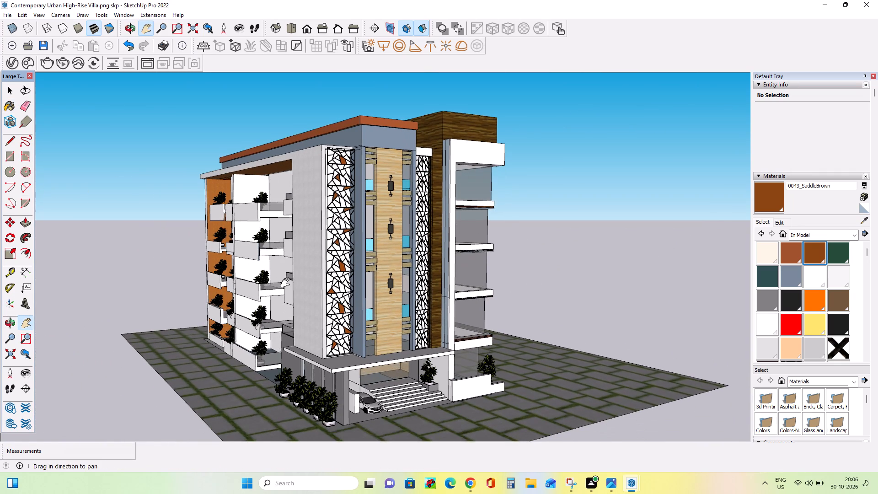
{"action": "scroll", "coordinate": [287, 283], "scroll_direction": "up", "scroll_amount": 1}
{"action": "left_click_drag", "start_coordinate": [288, 284], "coordinate": [290, 272]}
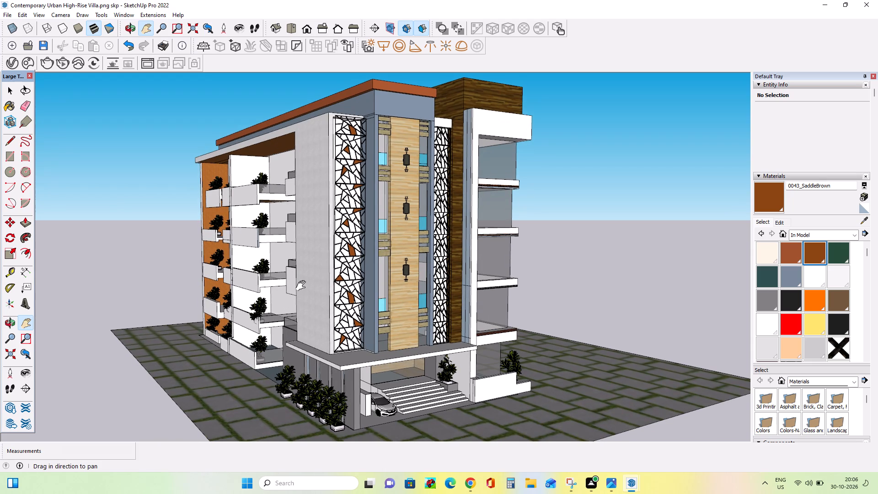
{"action": "scroll", "coordinate": [303, 287], "scroll_direction": "down", "scroll_amount": 1}
{"action": "middle_click", "coordinate": [303, 289]}
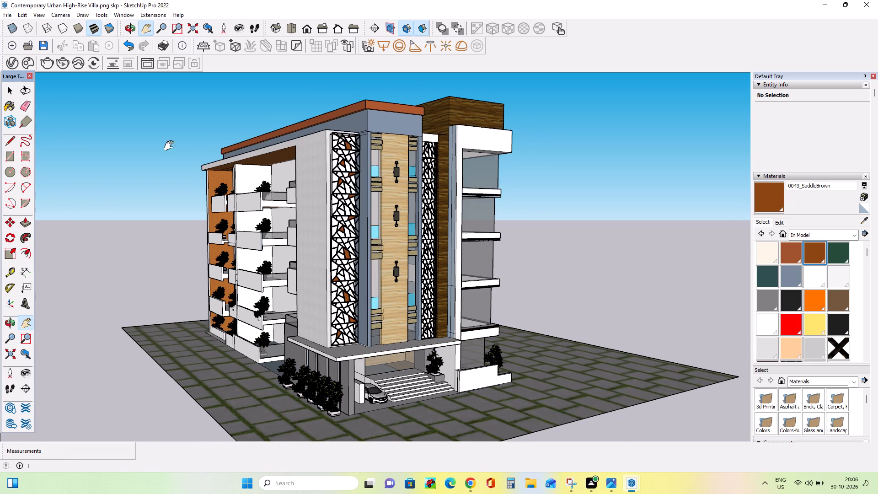
{"action": "left_click", "coordinate": [48, 65]}
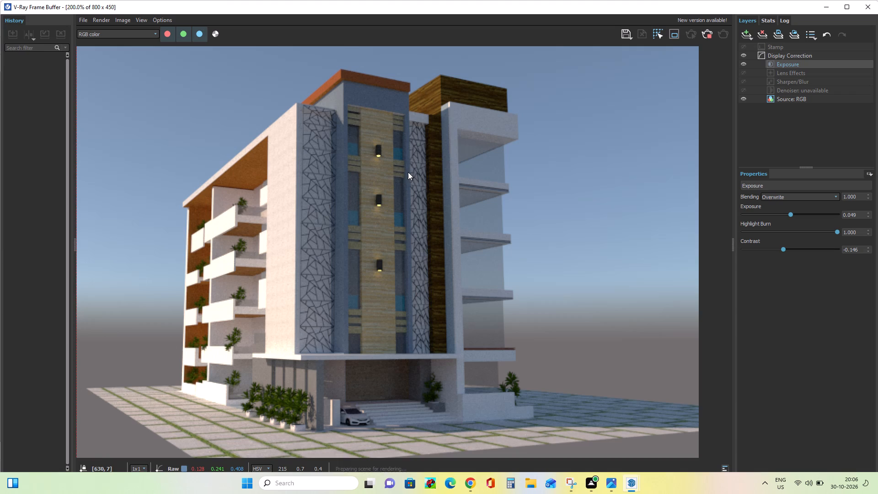
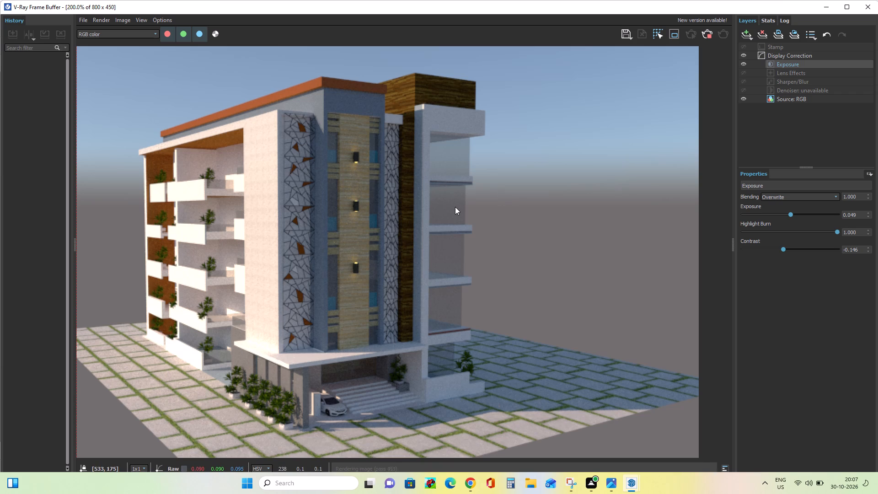
Minimise the V-Ray render window and return to the villa's front facade lattice in SketchUp.
{"action": "left_click", "coordinate": [827, 7]}
{"action": "middle_click_drag", "start_coordinate": [532, 175], "coordinate": [458, 182]}
{"action": "scroll", "coordinate": [391, 221], "scroll_direction": "up", "scroll_amount": 14}
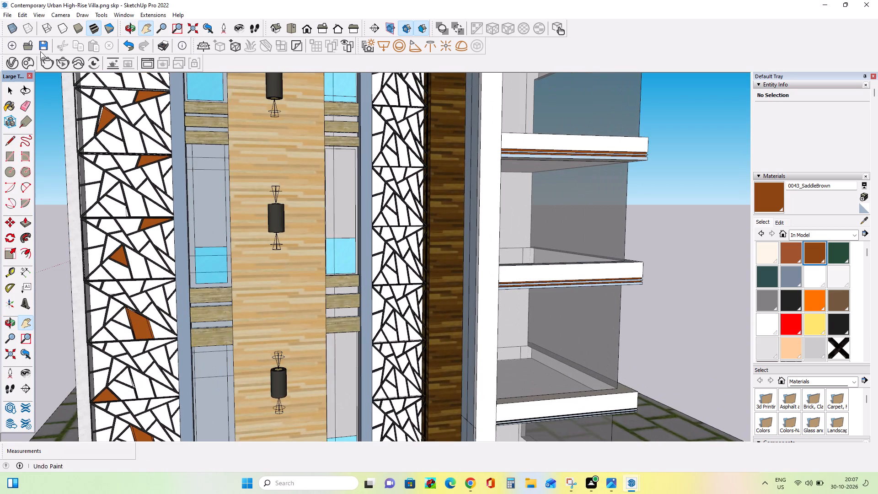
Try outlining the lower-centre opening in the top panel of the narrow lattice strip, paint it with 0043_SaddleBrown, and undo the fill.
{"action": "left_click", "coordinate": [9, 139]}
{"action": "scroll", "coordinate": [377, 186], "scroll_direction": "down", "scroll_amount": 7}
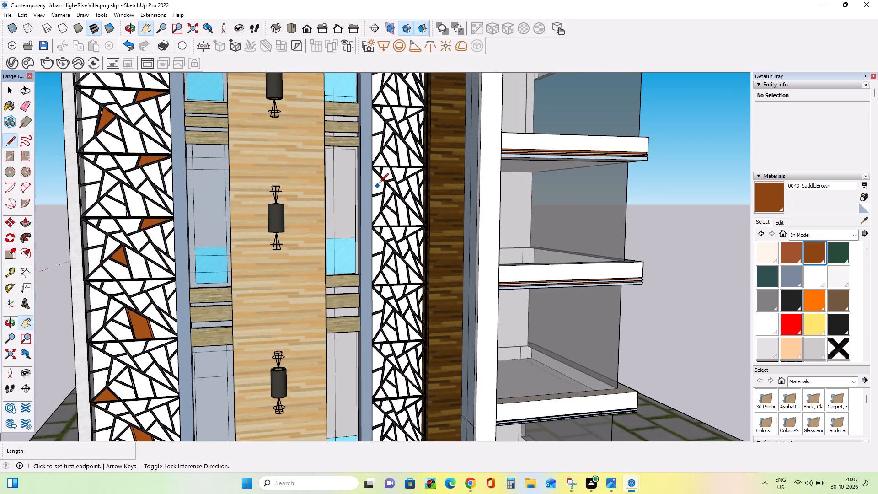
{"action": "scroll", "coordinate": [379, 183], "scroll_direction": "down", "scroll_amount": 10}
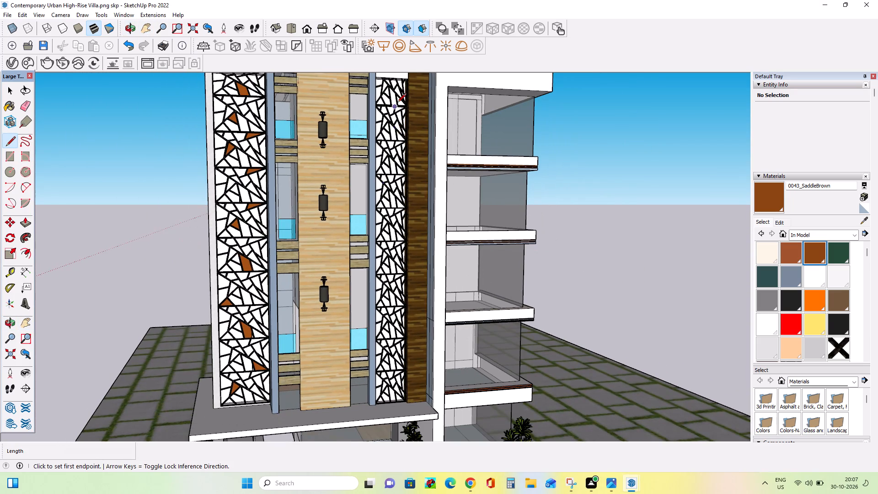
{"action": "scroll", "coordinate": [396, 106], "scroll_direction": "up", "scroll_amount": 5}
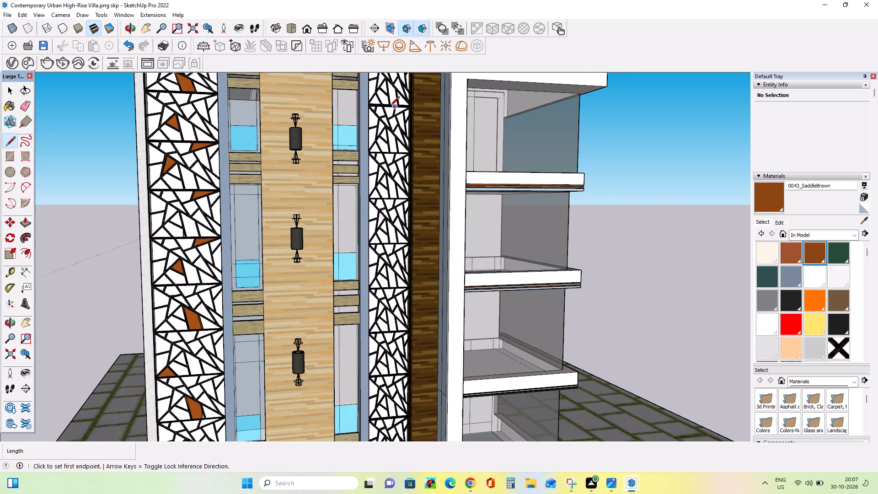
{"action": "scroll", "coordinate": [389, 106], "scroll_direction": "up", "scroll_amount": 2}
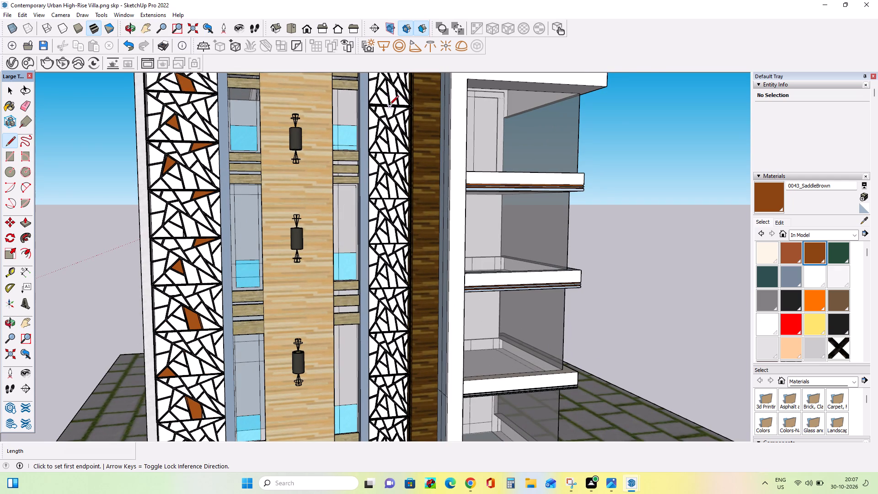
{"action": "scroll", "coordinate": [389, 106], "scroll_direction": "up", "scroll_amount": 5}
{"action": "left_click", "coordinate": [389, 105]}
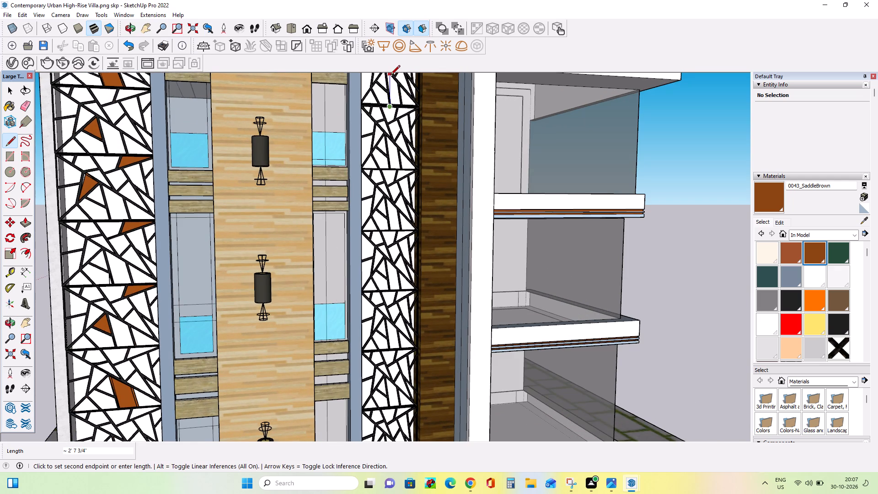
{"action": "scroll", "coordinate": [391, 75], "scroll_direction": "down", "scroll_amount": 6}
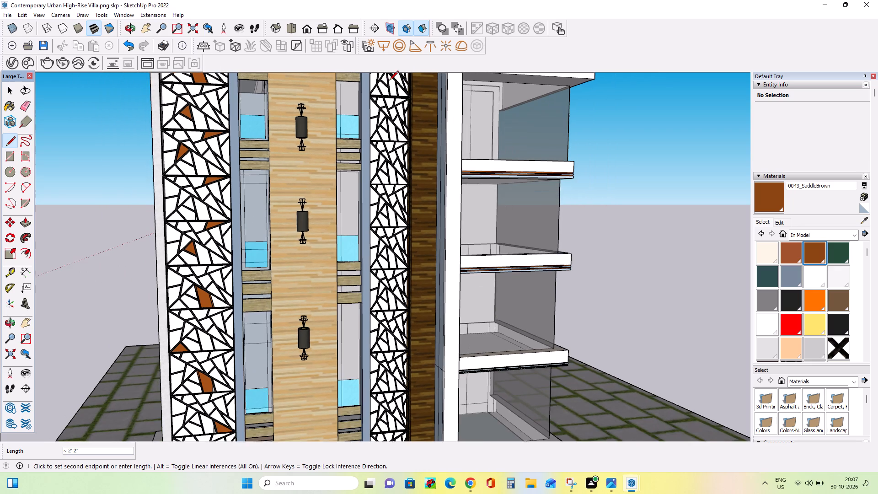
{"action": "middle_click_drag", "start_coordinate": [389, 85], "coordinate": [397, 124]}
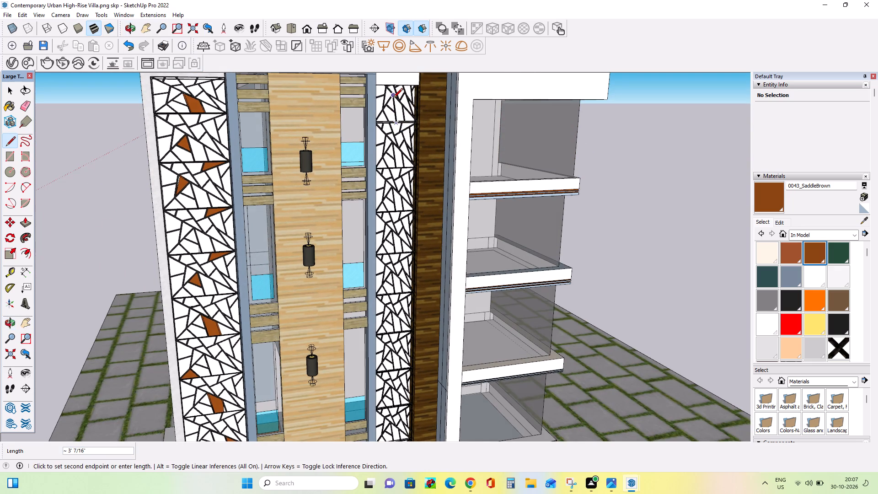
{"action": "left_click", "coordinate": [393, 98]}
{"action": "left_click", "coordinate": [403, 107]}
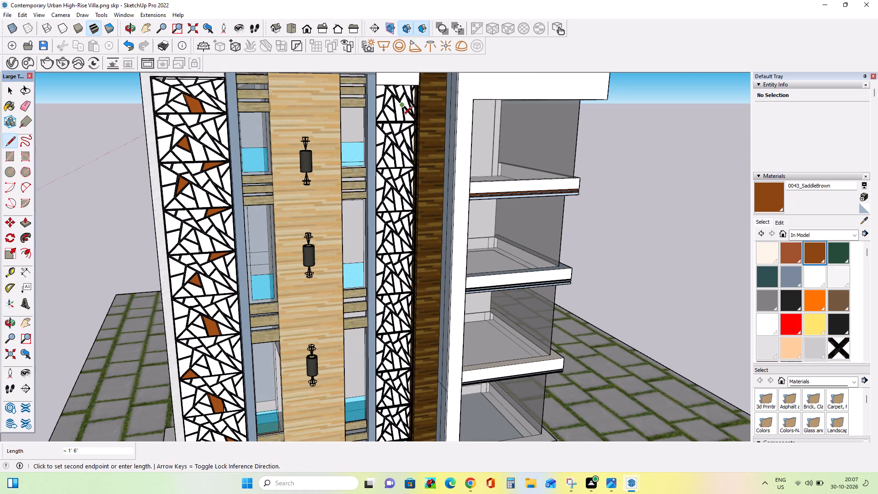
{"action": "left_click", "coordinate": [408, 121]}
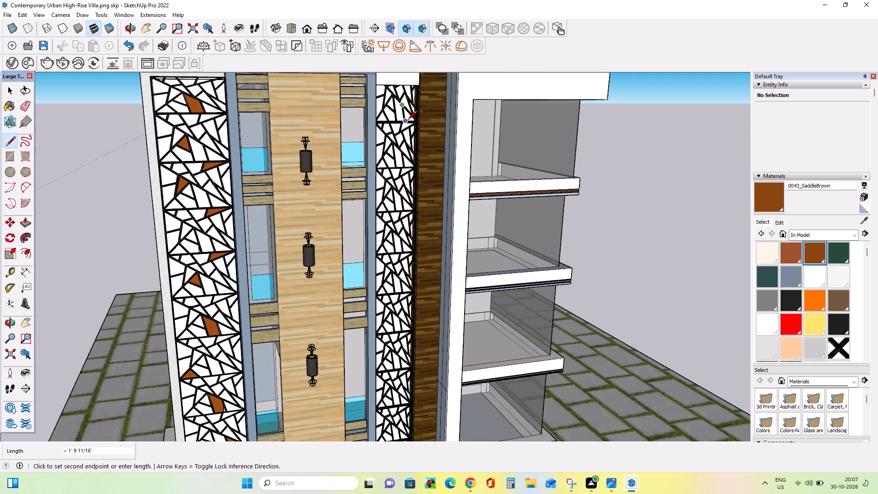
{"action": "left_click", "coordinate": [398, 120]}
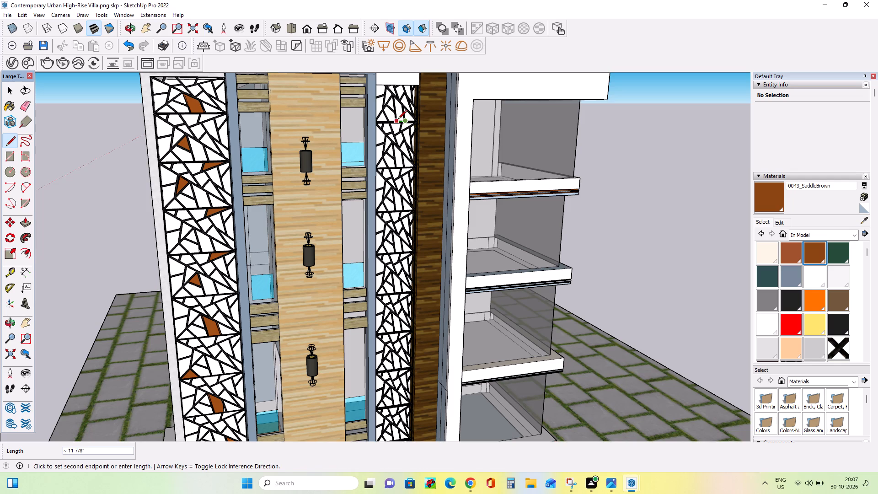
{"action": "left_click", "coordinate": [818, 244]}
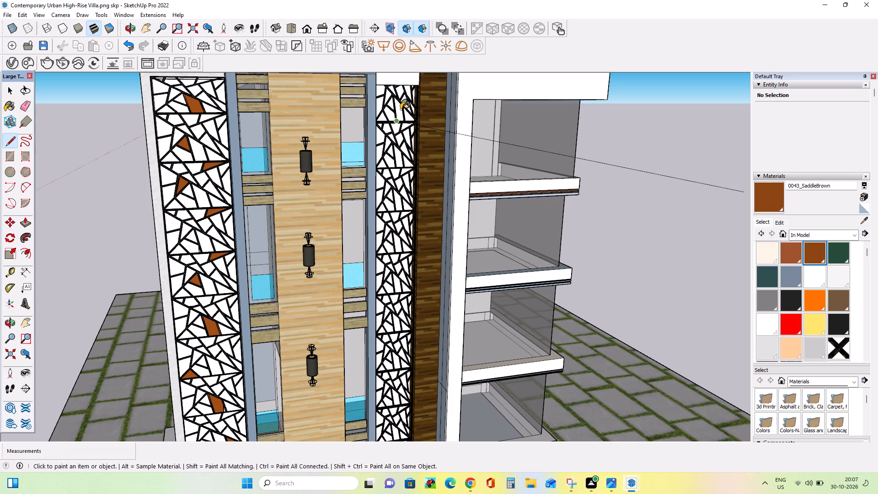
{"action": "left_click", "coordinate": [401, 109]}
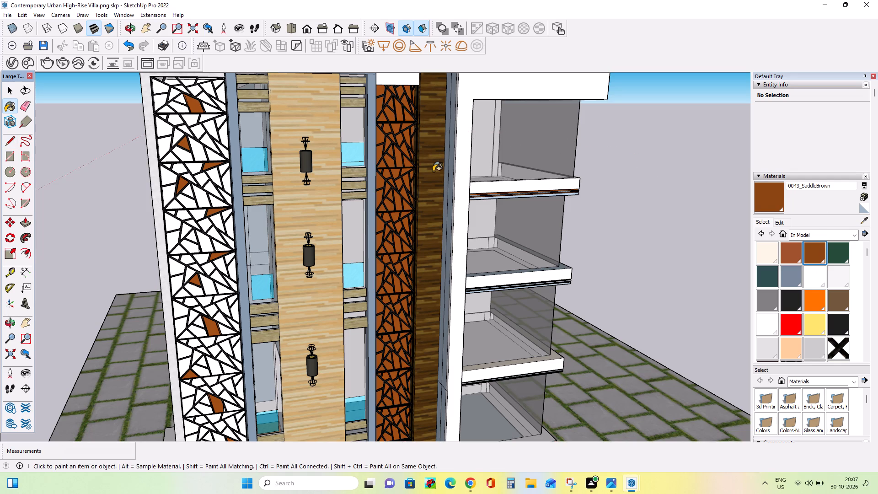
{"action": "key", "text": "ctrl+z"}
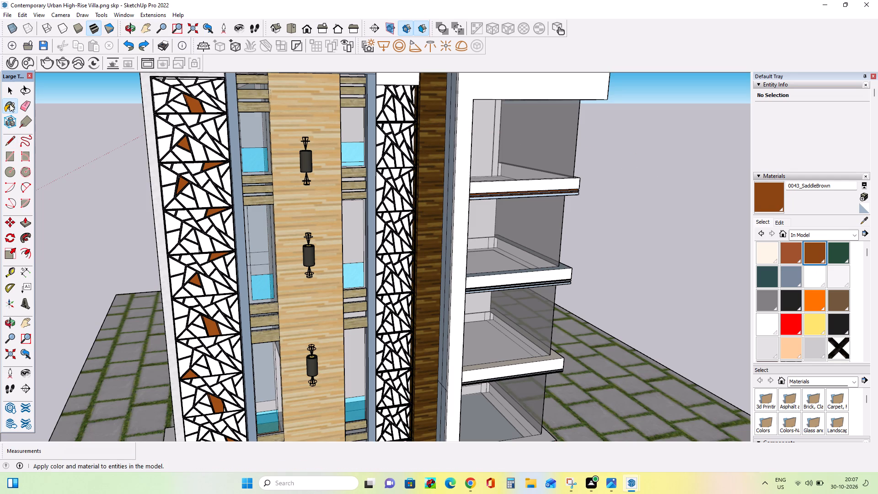
Outline the inverted triangular opening at the top centre of the narrow strip's second lattice panel and paint it with 0043_SaddleBrown.
{"action": "left_click", "coordinate": [11, 135]}
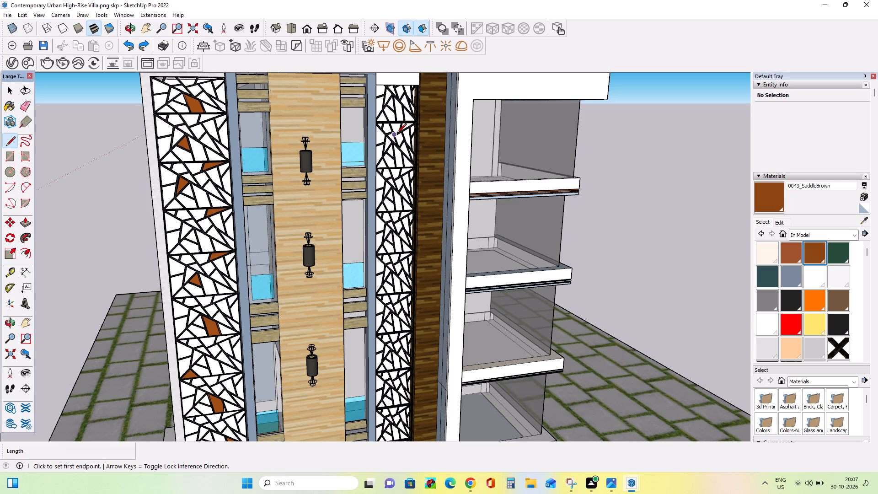
{"action": "left_click", "coordinate": [398, 133]}
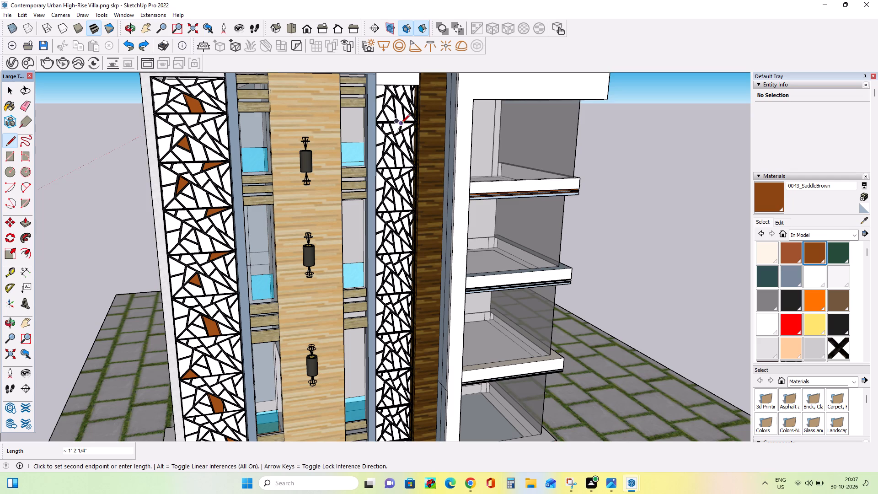
{"action": "left_click", "coordinate": [401, 124]}
{"action": "left_click", "coordinate": [391, 124]}
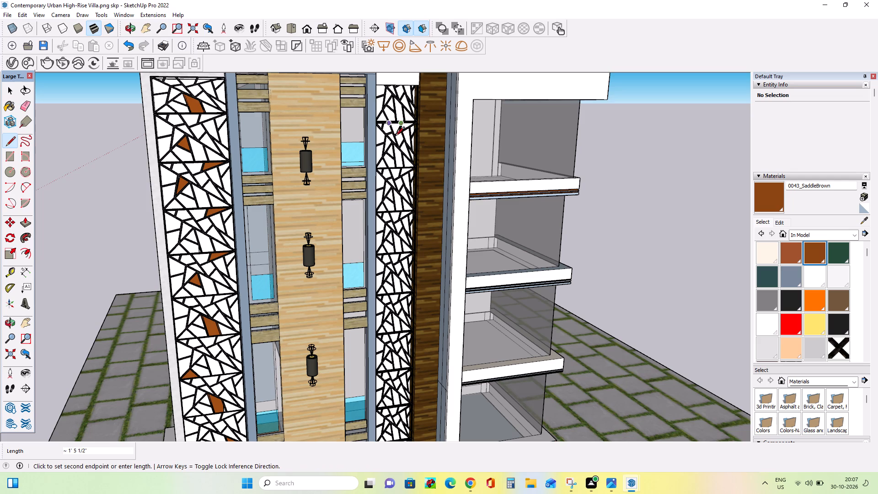
{"action": "left_click", "coordinate": [397, 135]}
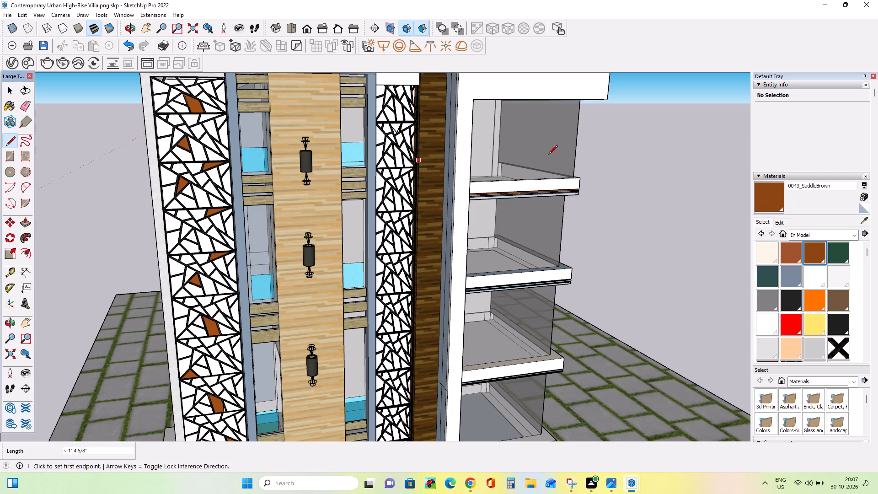
{"action": "left_click", "coordinate": [819, 246]}
{"action": "left_click", "coordinate": [397, 129]}
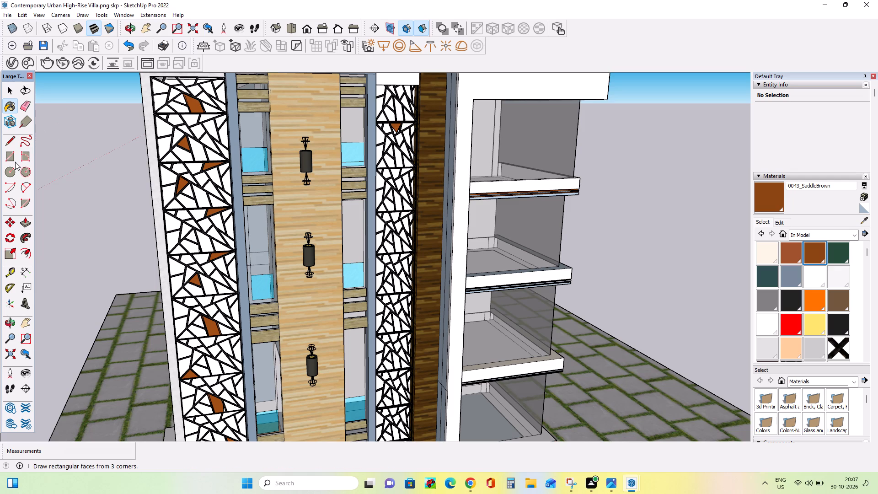
Outline the four-sided opening at the bottom centre of the narrow strip's third lattice panel and paint it with 0043_SaddleBrown.
{"action": "left_click", "coordinate": [9, 141]}
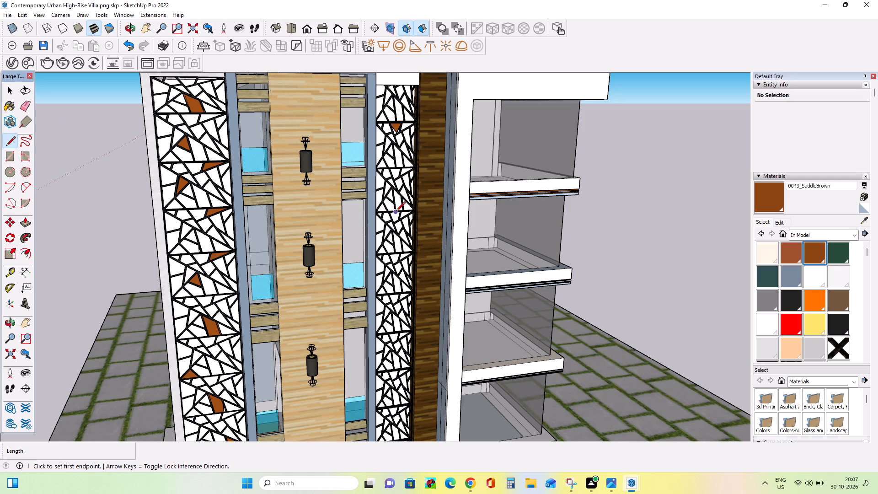
{"action": "left_click", "coordinate": [396, 212]}
{"action": "left_click", "coordinate": [394, 191]}
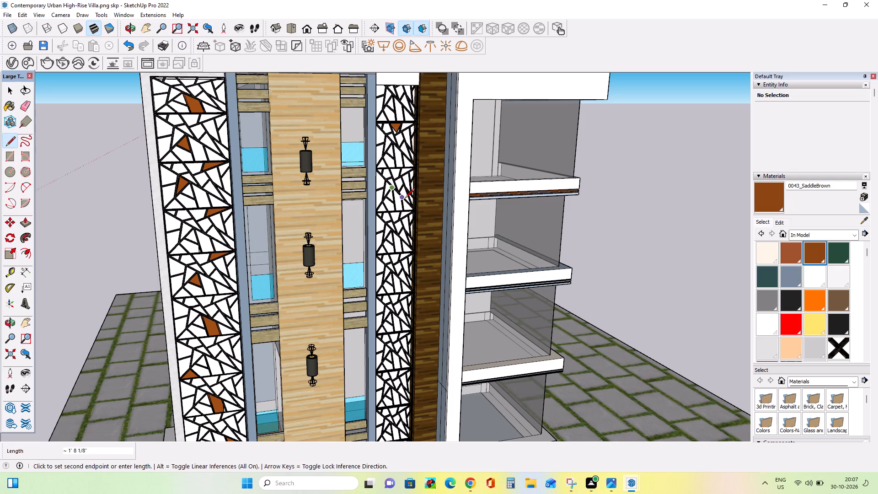
{"action": "left_click", "coordinate": [405, 199]}
{"action": "left_click", "coordinate": [404, 209]}
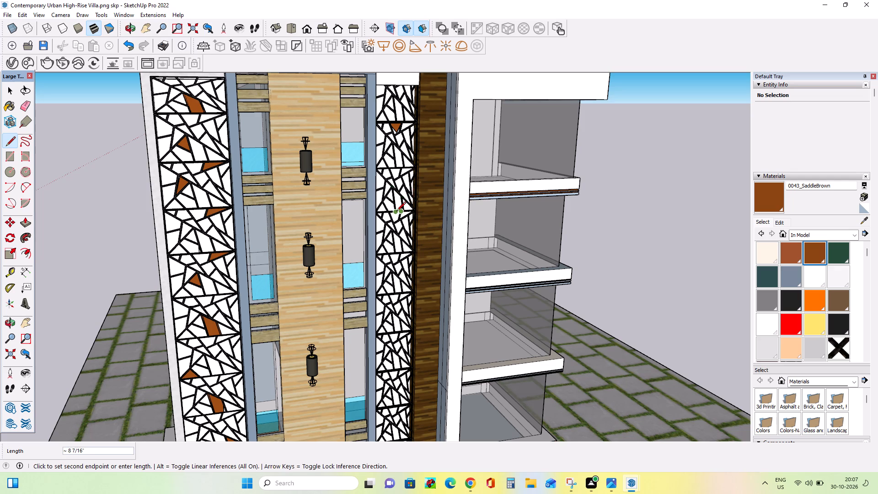
{"action": "left_click", "coordinate": [396, 212]}
{"action": "left_click", "coordinate": [827, 255]}
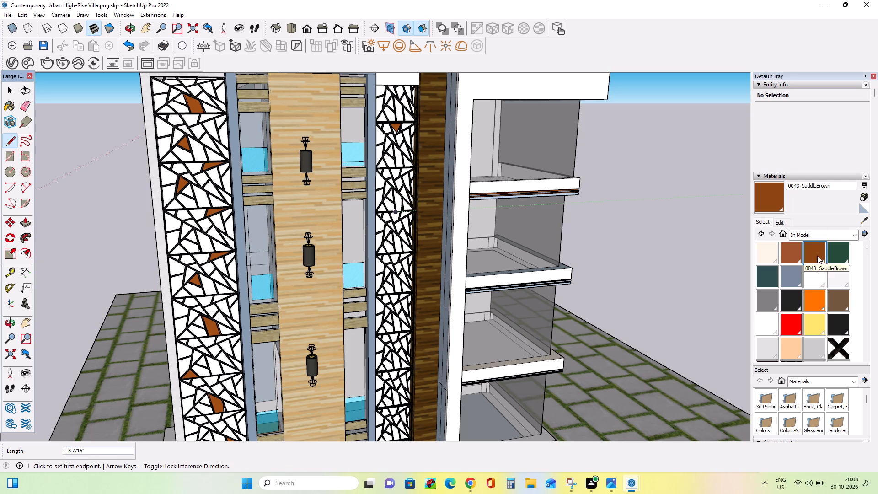
{"action": "left_click", "coordinate": [817, 256]}
{"action": "left_click", "coordinate": [398, 204]}
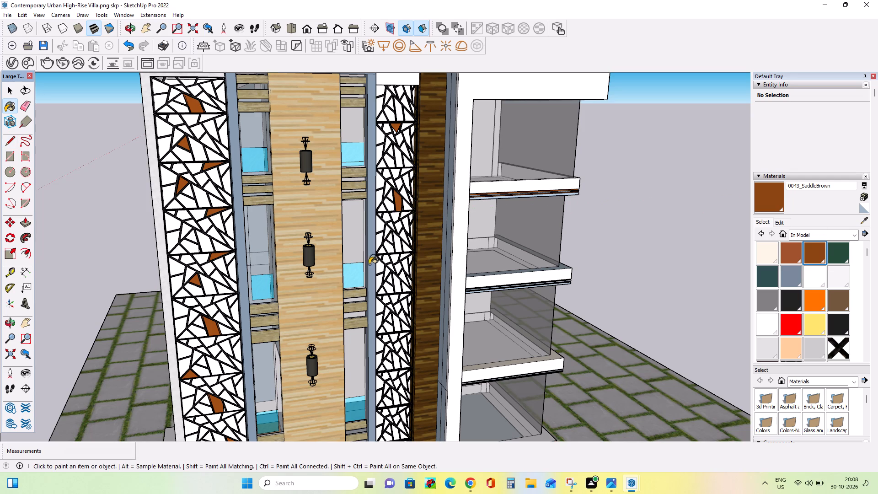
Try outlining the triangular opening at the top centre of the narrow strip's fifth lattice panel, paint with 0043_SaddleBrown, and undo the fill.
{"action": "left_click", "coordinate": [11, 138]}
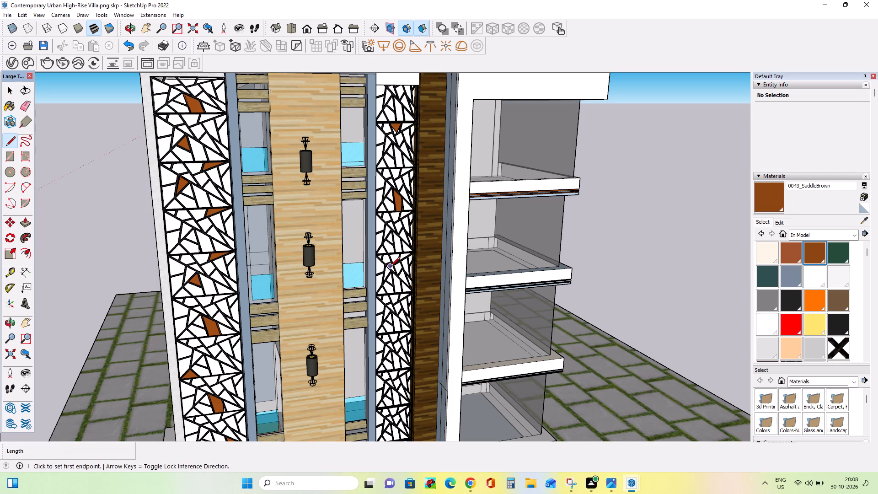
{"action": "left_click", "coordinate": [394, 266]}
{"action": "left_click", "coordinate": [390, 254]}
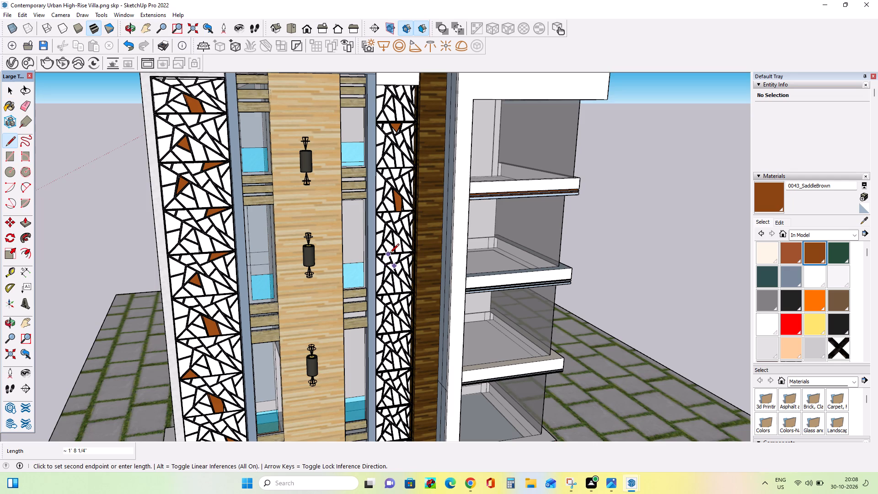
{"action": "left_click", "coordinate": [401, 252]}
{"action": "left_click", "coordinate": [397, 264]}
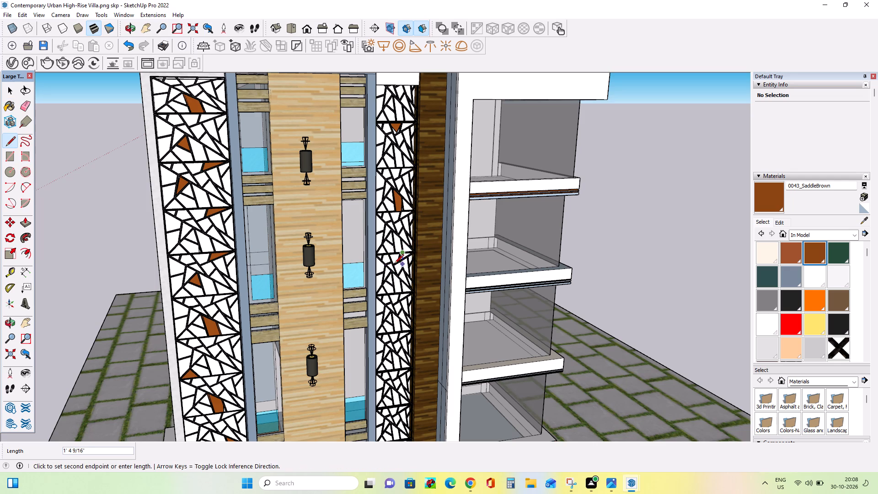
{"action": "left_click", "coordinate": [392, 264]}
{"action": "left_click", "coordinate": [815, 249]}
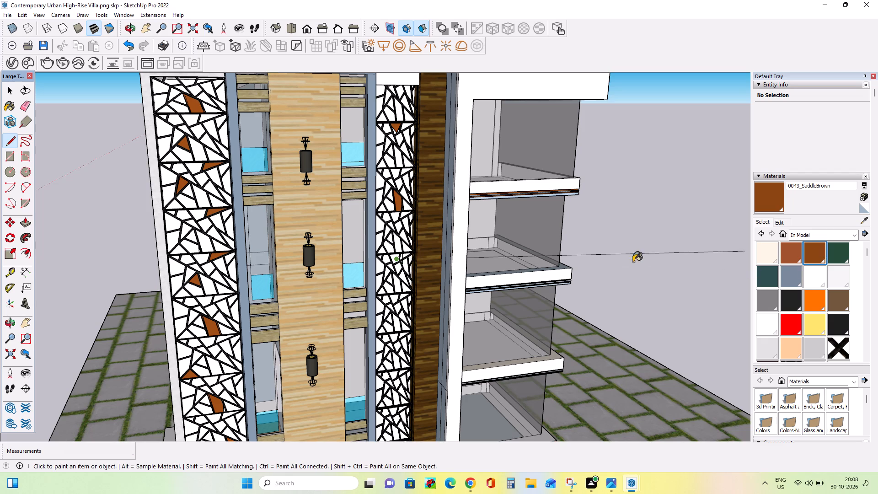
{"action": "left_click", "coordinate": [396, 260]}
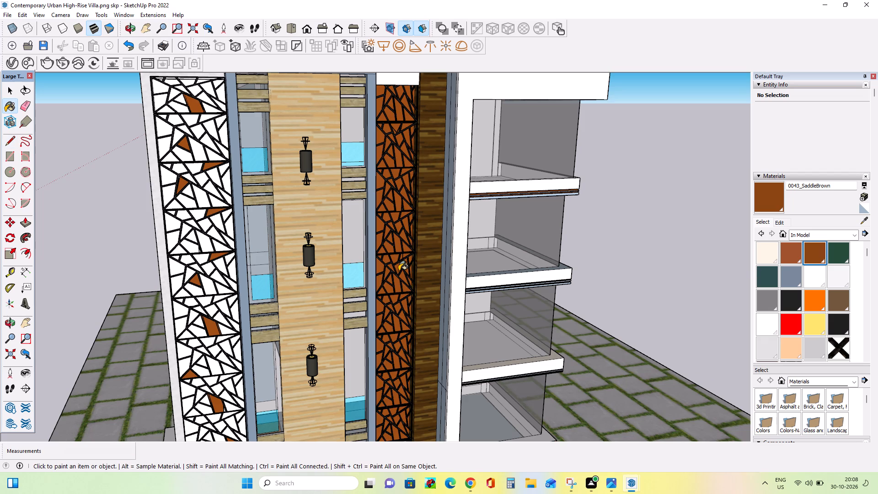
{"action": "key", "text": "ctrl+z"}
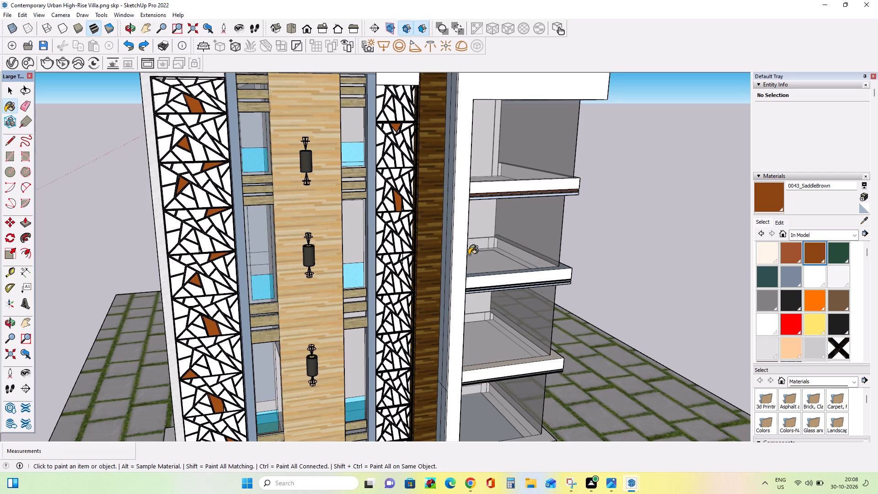
Outline the four-sided opening at the bottom centre of the narrow strip's fifth lattice panel and paint it with 0043_SaddleBrown.
{"action": "left_click", "coordinate": [4, 142]}
{"action": "left_click", "coordinate": [395, 295]}
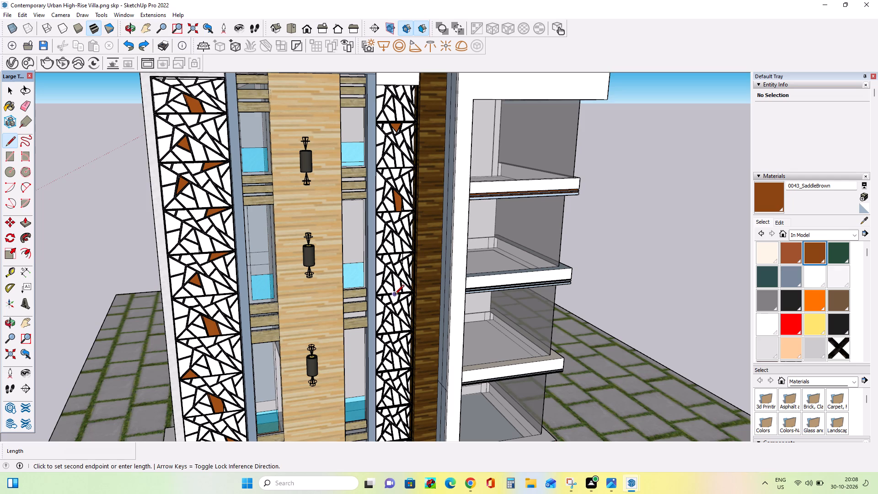
{"action": "left_click", "coordinate": [393, 274]}
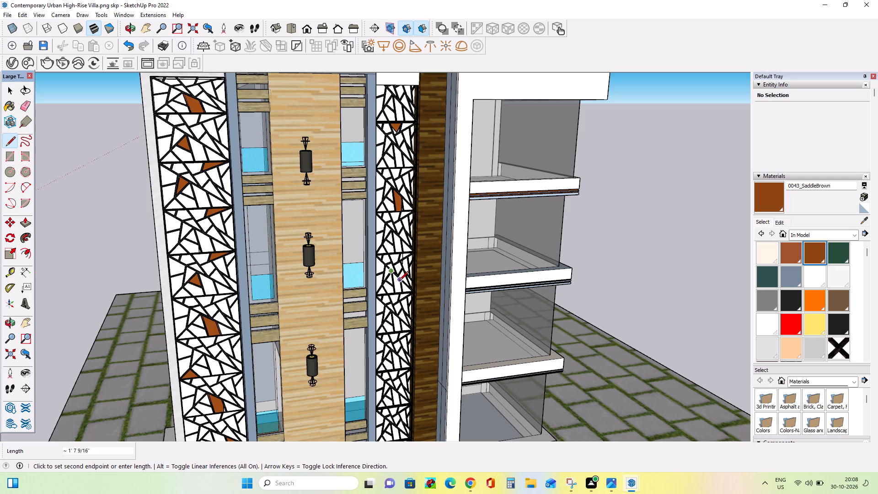
{"action": "left_click", "coordinate": [399, 281]}
{"action": "scroll", "coordinate": [402, 299], "scroll_direction": "up", "scroll_amount": 6}
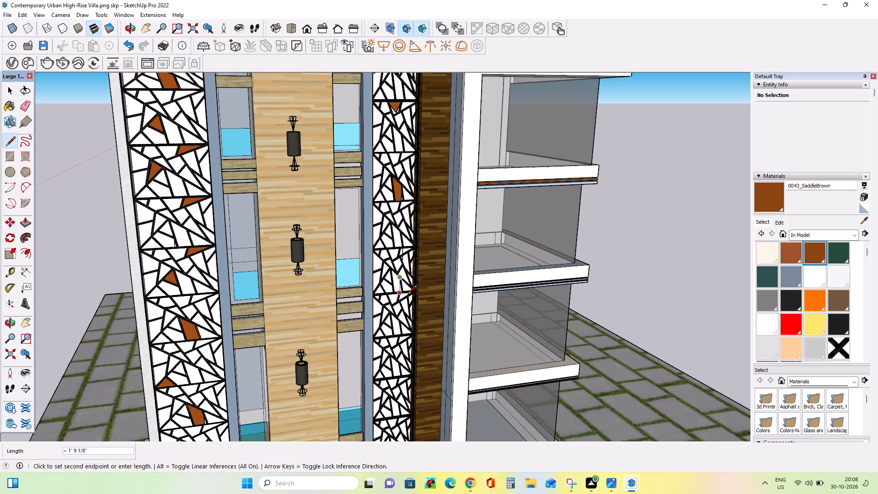
{"action": "left_click", "coordinate": [404, 291]}
{"action": "left_click", "coordinate": [396, 293]}
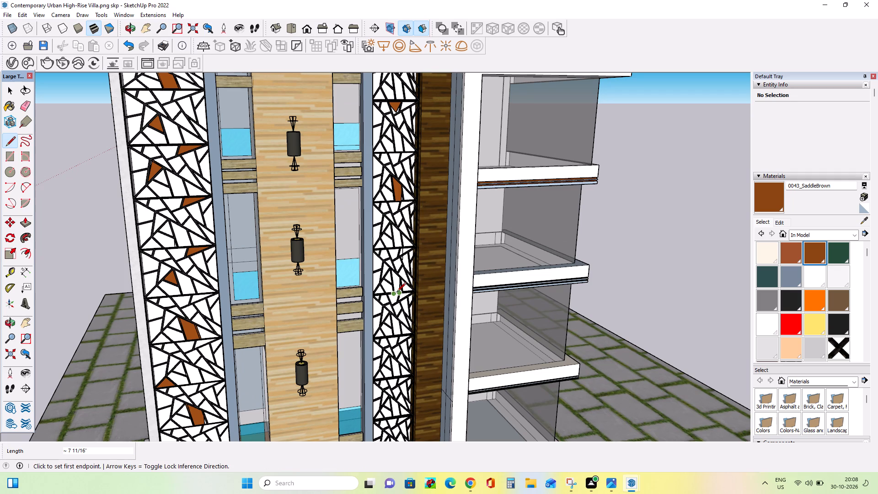
{"action": "left_click", "coordinate": [816, 251]}
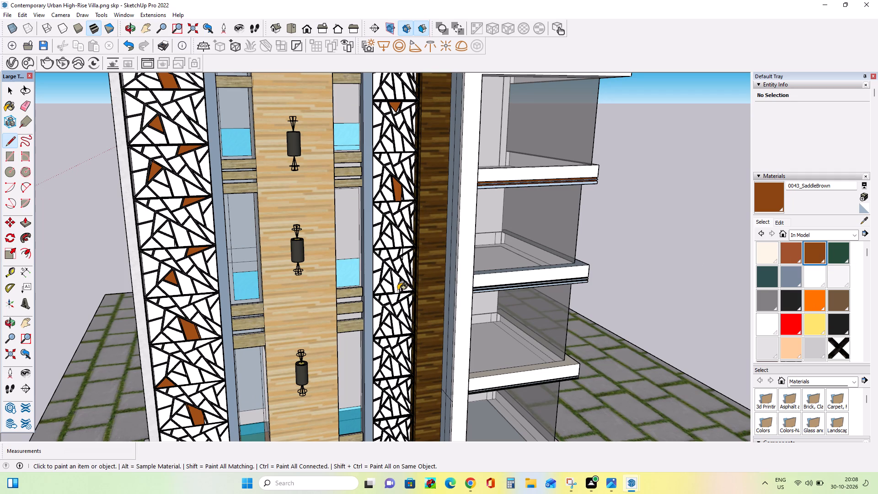
{"action": "left_click", "coordinate": [398, 285]}
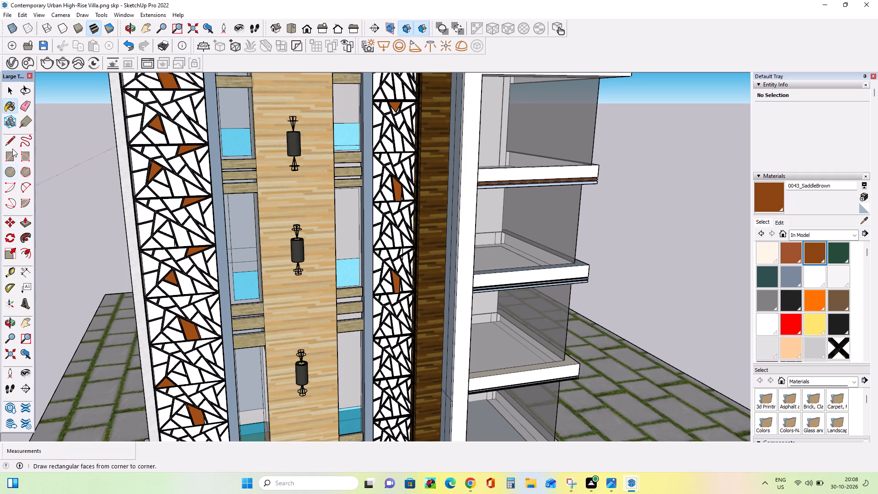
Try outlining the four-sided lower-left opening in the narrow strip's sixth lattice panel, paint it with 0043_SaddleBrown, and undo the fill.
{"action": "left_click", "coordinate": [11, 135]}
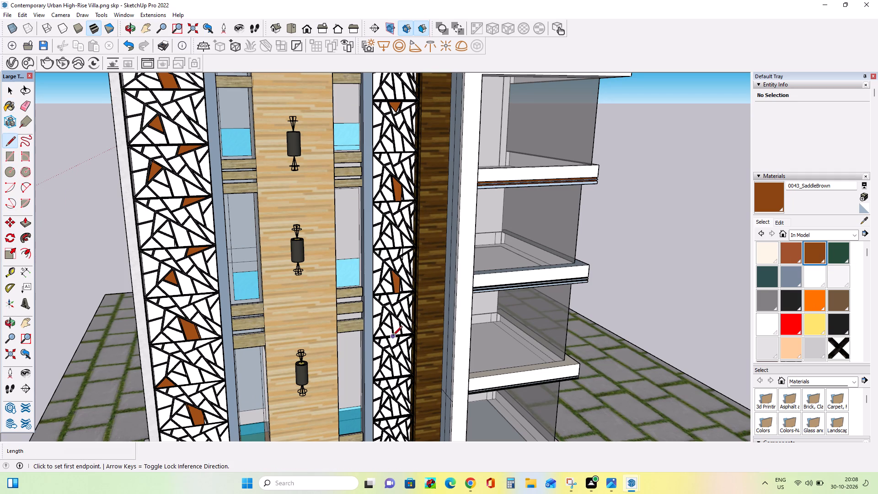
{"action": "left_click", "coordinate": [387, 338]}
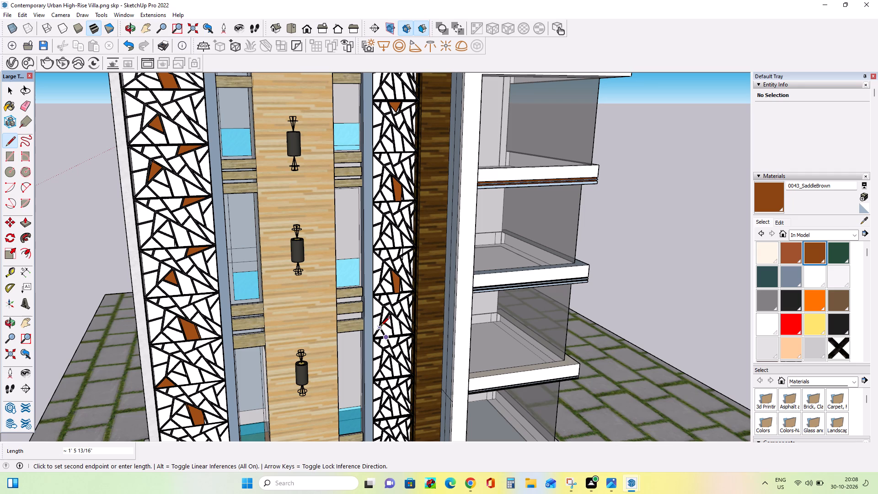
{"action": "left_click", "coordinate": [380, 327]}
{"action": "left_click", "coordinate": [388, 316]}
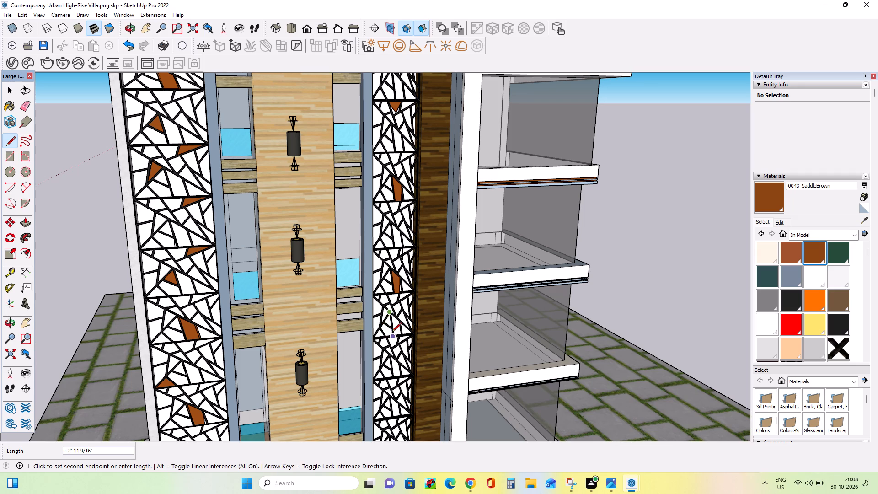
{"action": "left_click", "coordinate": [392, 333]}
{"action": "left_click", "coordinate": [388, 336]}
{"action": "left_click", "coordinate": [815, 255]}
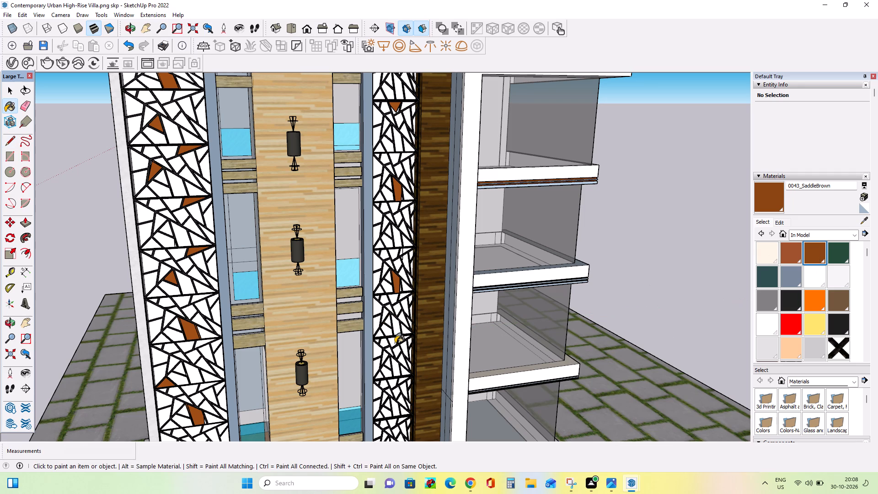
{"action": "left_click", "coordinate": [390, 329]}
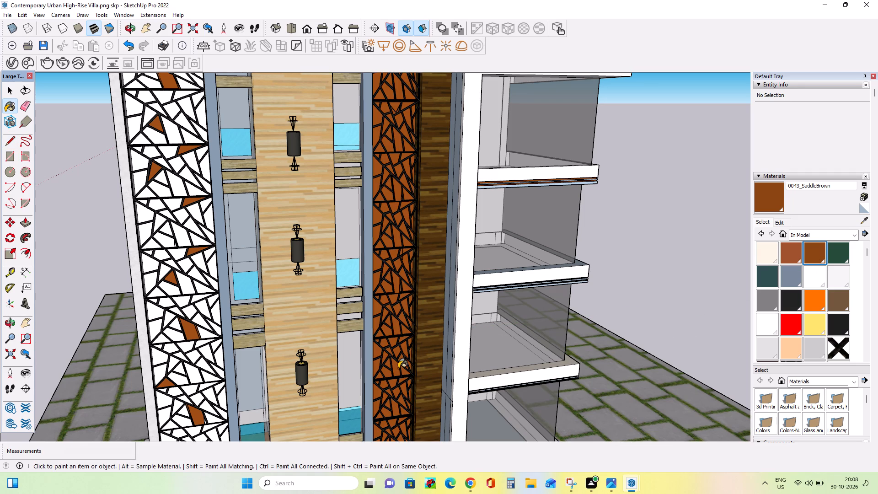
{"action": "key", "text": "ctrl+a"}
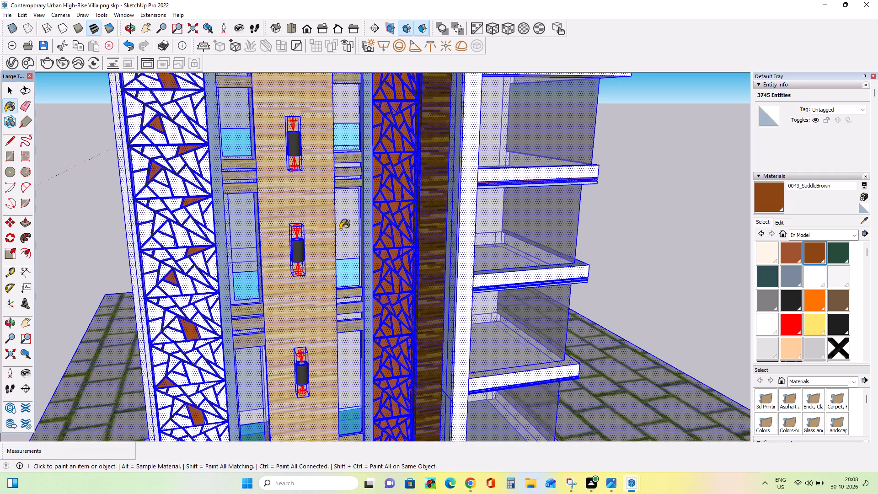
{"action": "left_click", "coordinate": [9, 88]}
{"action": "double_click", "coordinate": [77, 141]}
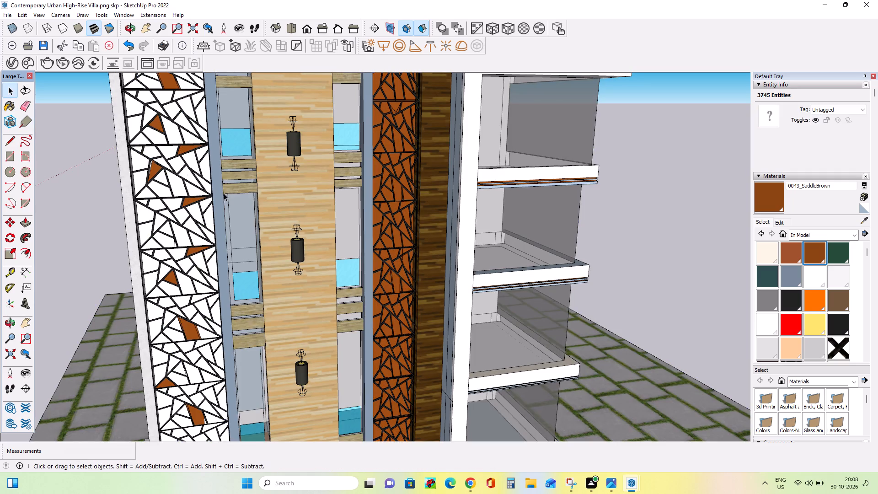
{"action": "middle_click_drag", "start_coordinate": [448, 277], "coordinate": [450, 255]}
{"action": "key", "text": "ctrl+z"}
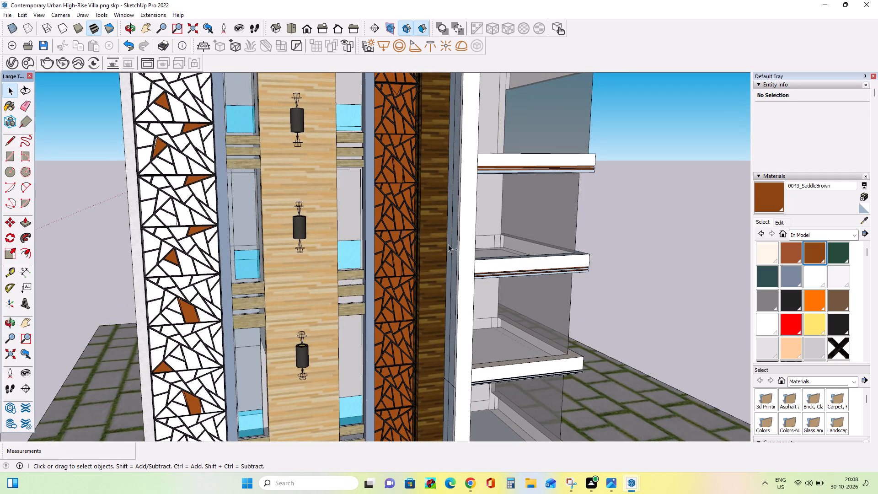
Outline the triangular opening at the lower right of the narrow strip's eighth lattice panel and paint it with 0043_SaddleBrown.
{"action": "scroll", "coordinate": [365, 348], "scroll_direction": "down", "scroll_amount": 13}
{"action": "middle_click_drag", "start_coordinate": [379, 354], "coordinate": [415, 317]}
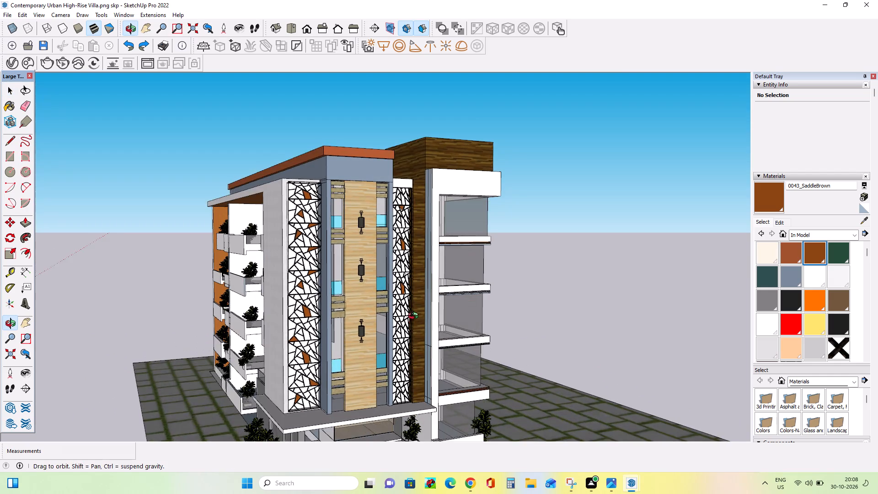
{"action": "middle_click_drag", "start_coordinate": [415, 317], "coordinate": [417, 307]}
{"action": "scroll", "coordinate": [408, 345], "scroll_direction": "up", "scroll_amount": 4}
{"action": "middle_click_drag", "start_coordinate": [424, 357], "coordinate": [390, 338]}
{"action": "left_click", "coordinate": [10, 140]}
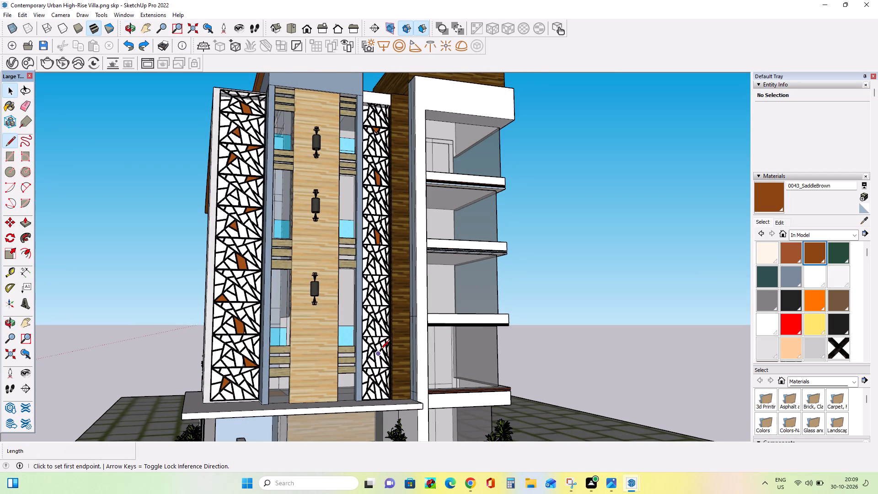
{"action": "scroll", "coordinate": [379, 350], "scroll_direction": "up", "scroll_amount": 9}
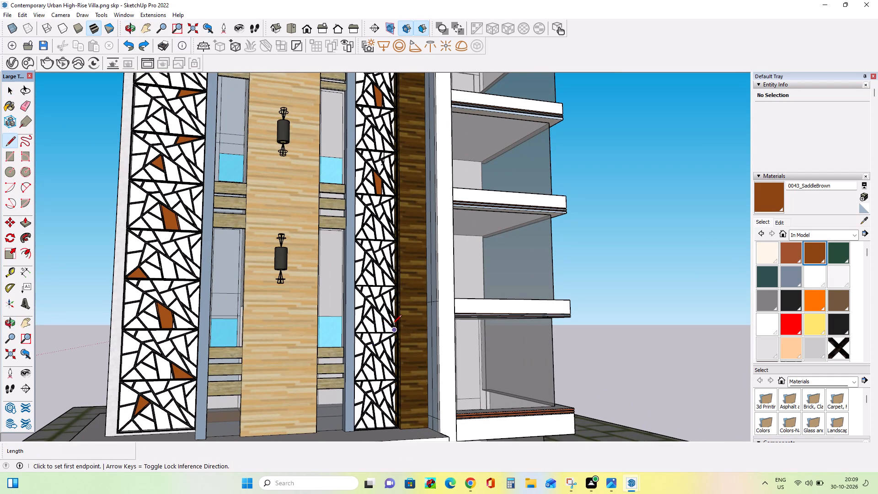
{"action": "left_click", "coordinate": [394, 328]}
{"action": "left_click", "coordinate": [388, 306]}
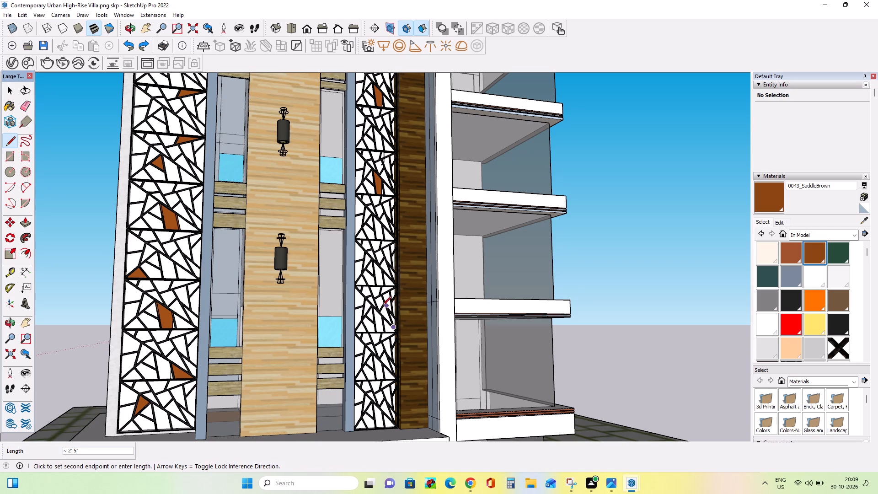
{"action": "left_click", "coordinate": [381, 313]}
{"action": "left_click", "coordinate": [392, 325]}
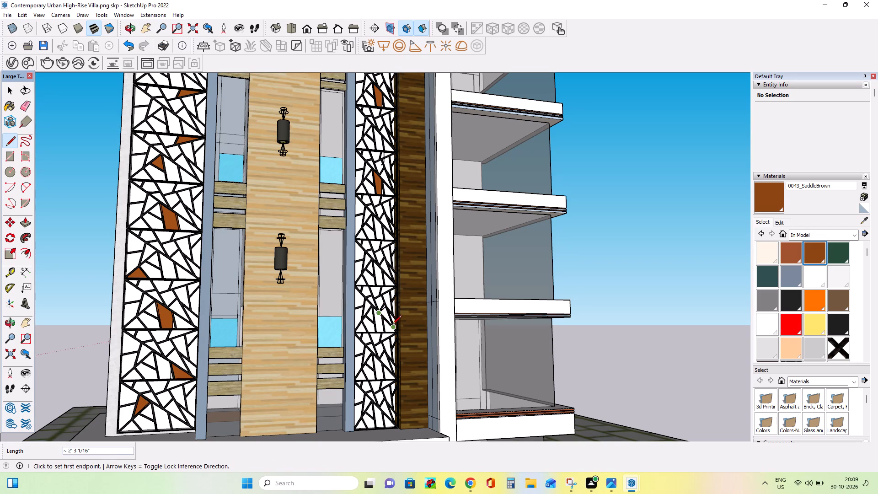
{"action": "left_click", "coordinate": [812, 251]}
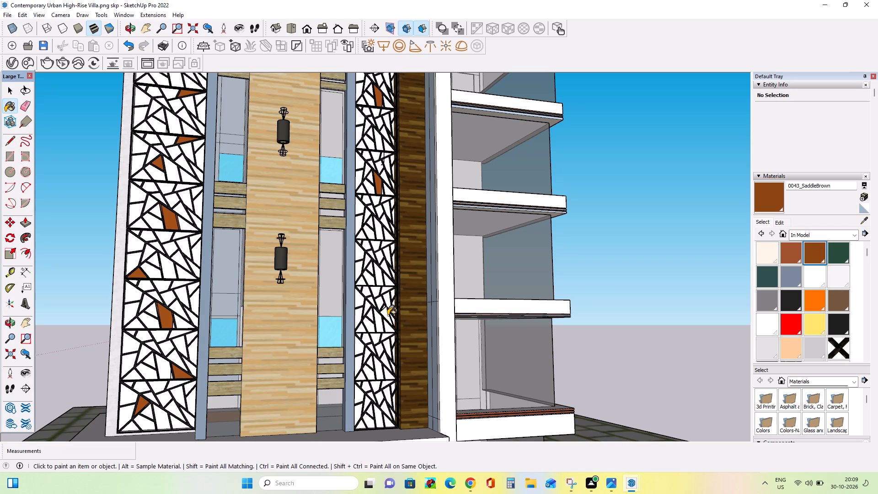
{"action": "left_click", "coordinate": [388, 315]}
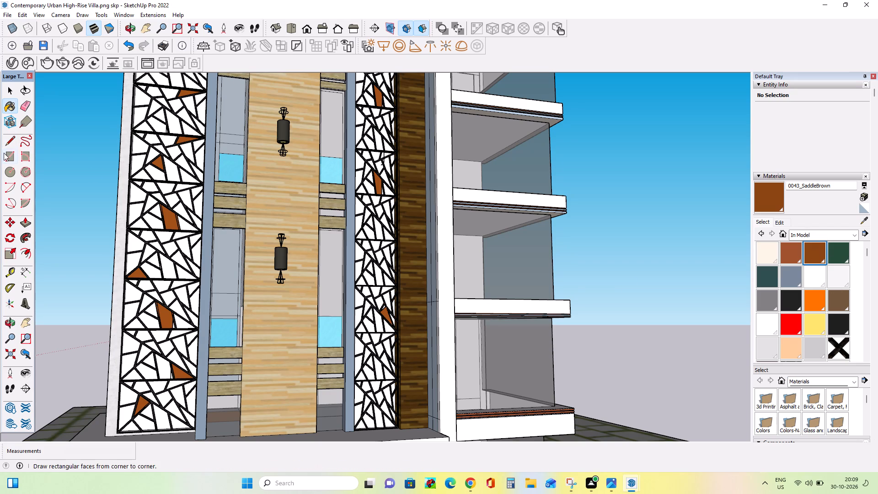
Outline the small triangular opening on the left side of the narrow strip's ninth lattice panel and paint it with 0043_SaddleBrown.
{"action": "left_click", "coordinate": [7, 142]}
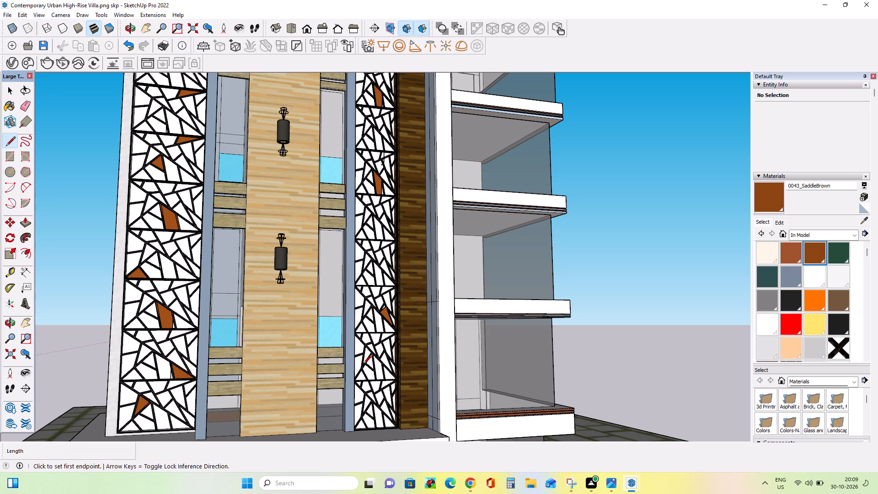
{"action": "left_click", "coordinate": [365, 363]}
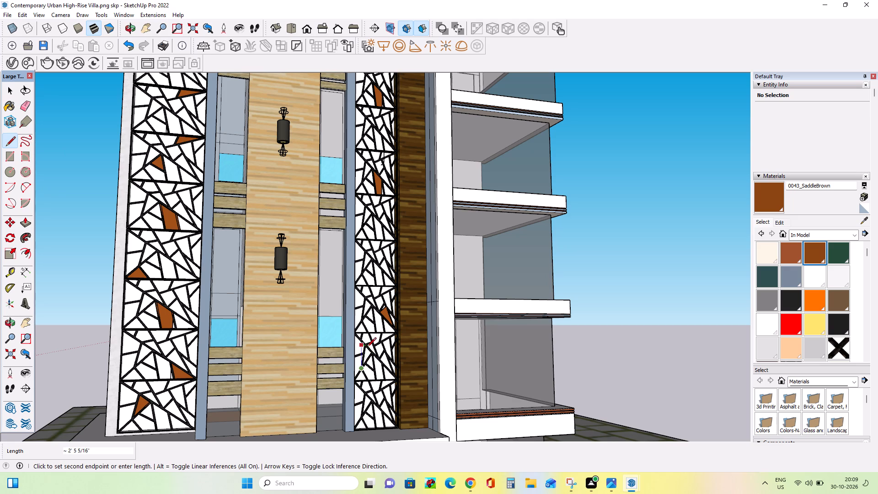
{"action": "left_click", "coordinate": [368, 348]}
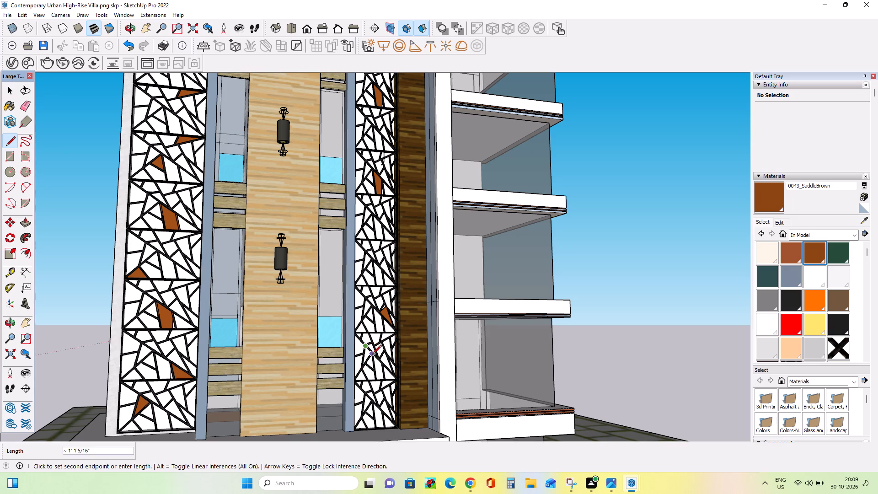
{"action": "left_click", "coordinate": [372, 355]}
{"action": "left_click", "coordinate": [364, 364]}
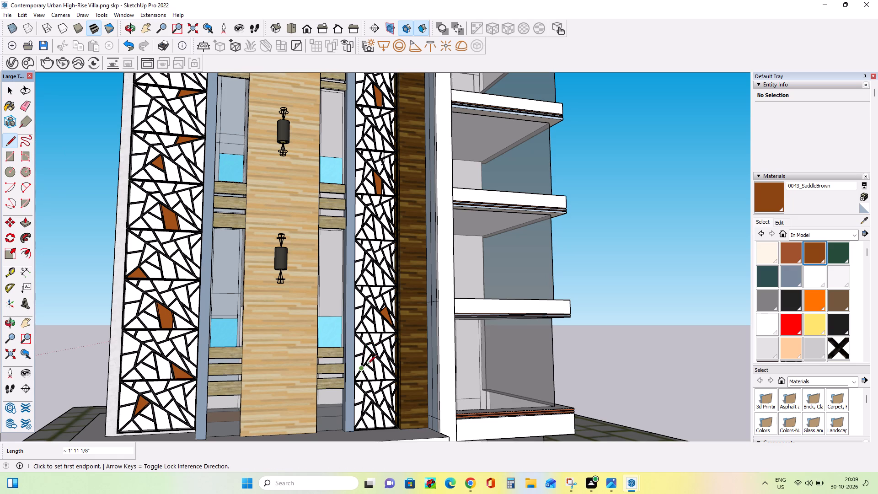
{"action": "left_click", "coordinate": [822, 254]}
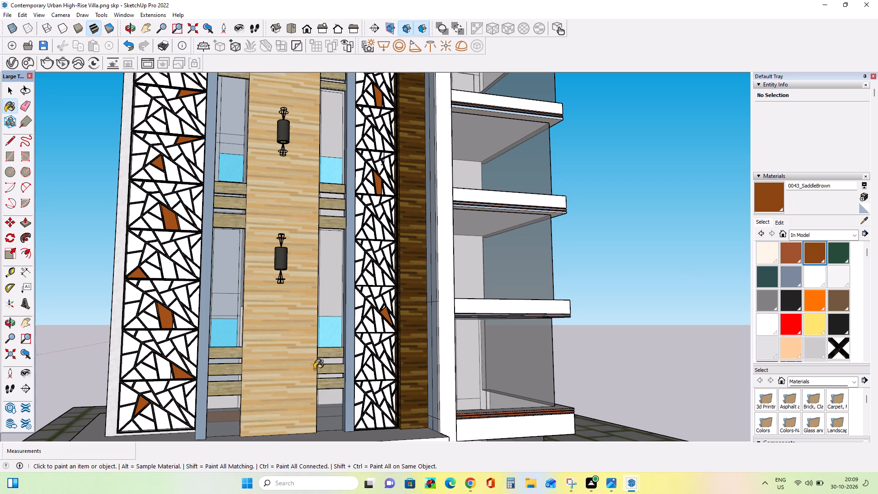
{"action": "left_click", "coordinate": [367, 354]}
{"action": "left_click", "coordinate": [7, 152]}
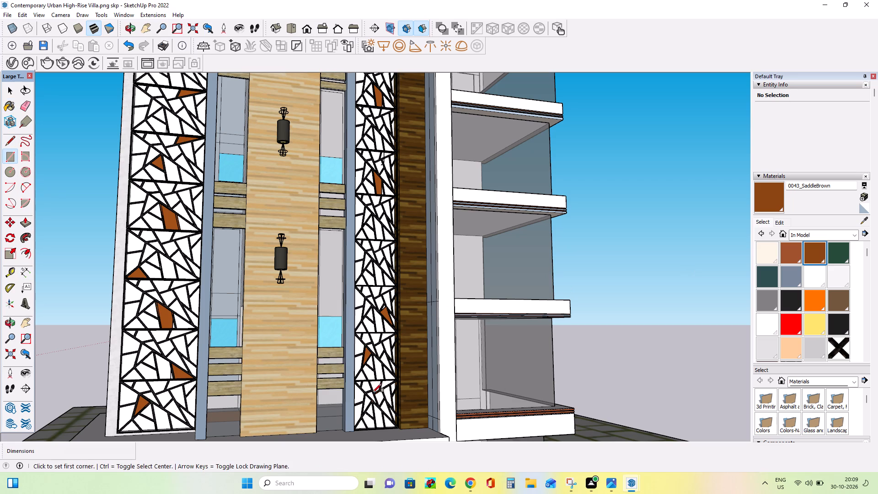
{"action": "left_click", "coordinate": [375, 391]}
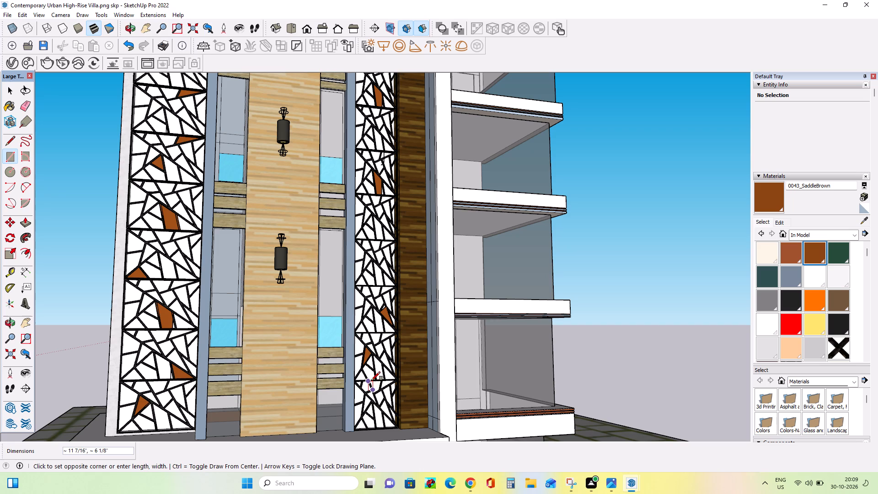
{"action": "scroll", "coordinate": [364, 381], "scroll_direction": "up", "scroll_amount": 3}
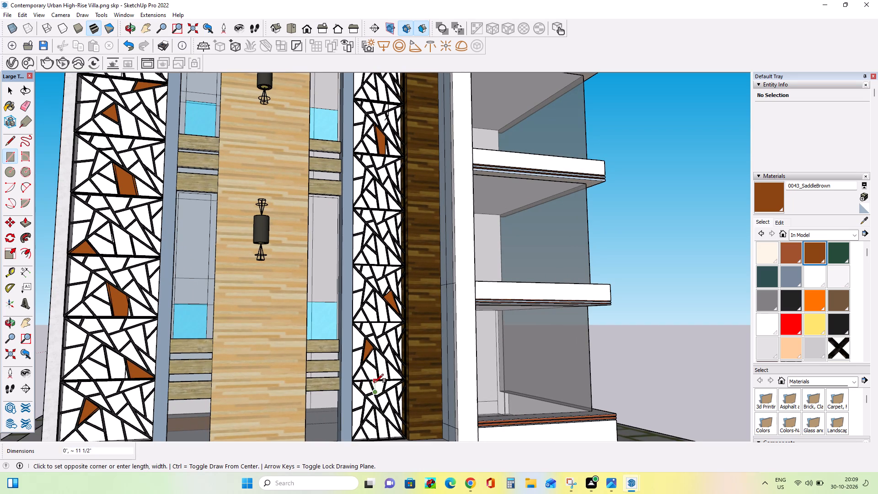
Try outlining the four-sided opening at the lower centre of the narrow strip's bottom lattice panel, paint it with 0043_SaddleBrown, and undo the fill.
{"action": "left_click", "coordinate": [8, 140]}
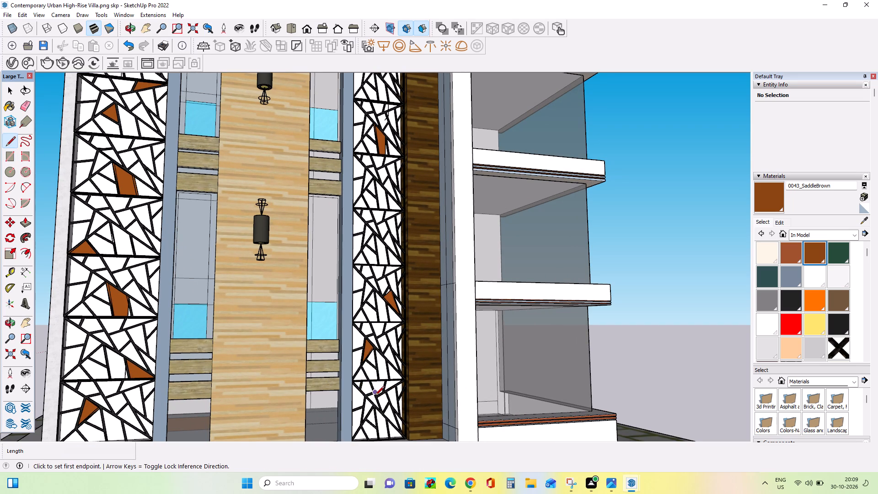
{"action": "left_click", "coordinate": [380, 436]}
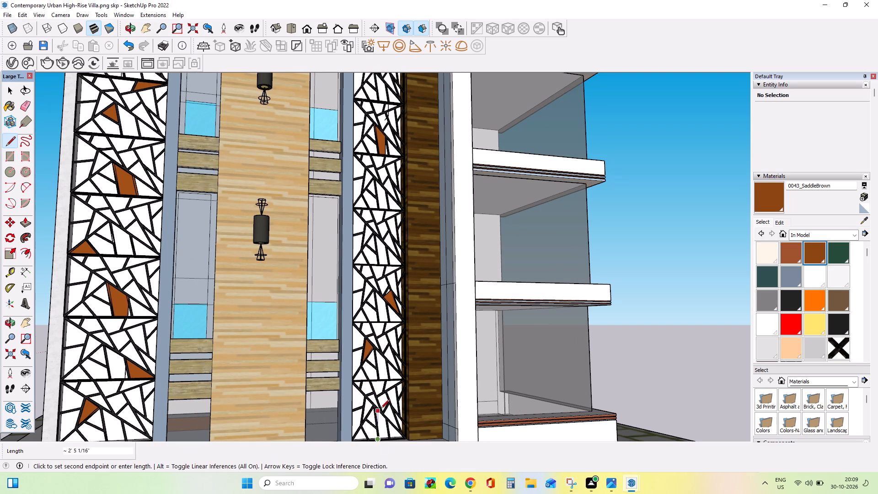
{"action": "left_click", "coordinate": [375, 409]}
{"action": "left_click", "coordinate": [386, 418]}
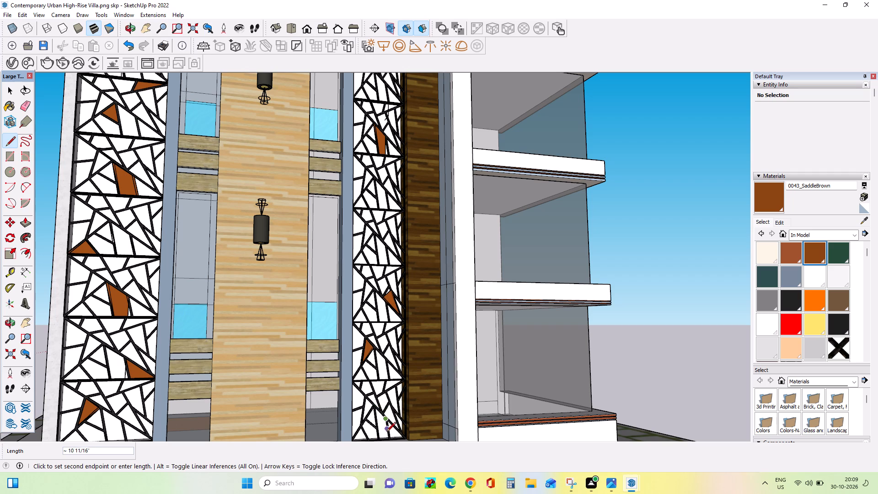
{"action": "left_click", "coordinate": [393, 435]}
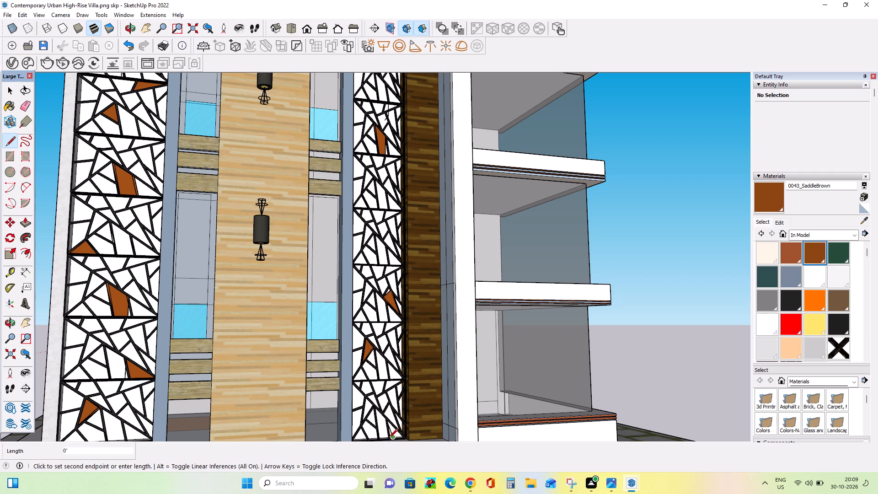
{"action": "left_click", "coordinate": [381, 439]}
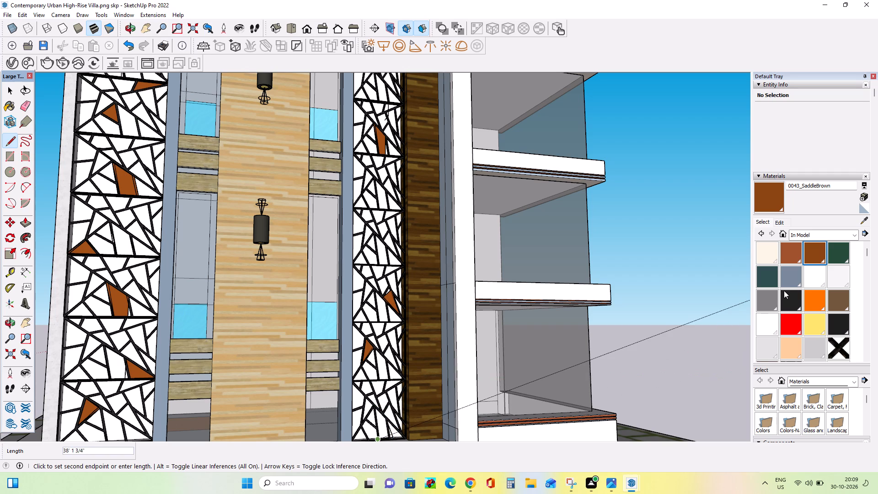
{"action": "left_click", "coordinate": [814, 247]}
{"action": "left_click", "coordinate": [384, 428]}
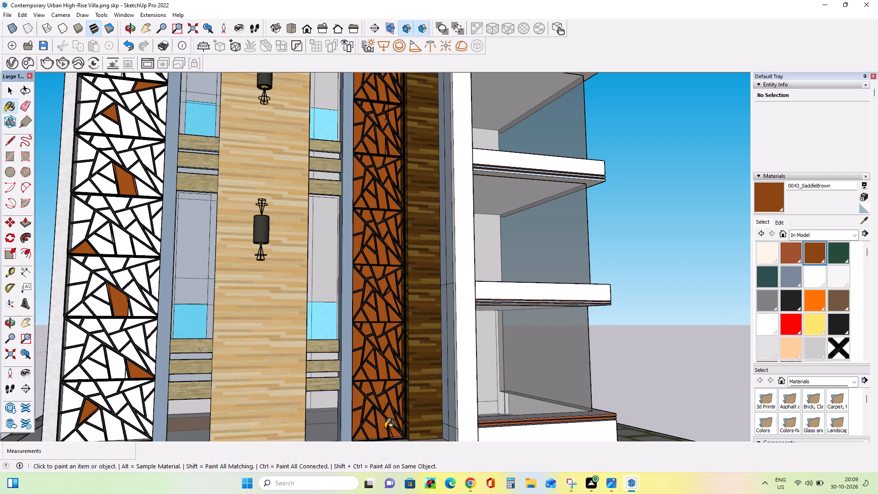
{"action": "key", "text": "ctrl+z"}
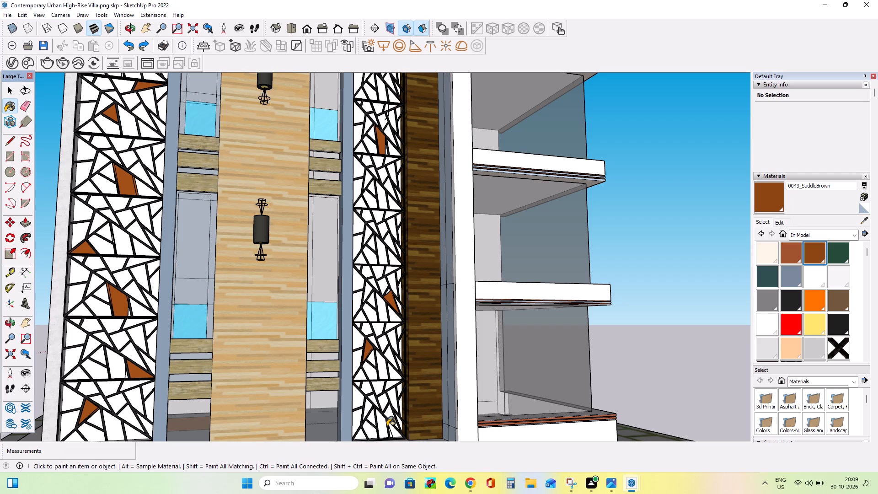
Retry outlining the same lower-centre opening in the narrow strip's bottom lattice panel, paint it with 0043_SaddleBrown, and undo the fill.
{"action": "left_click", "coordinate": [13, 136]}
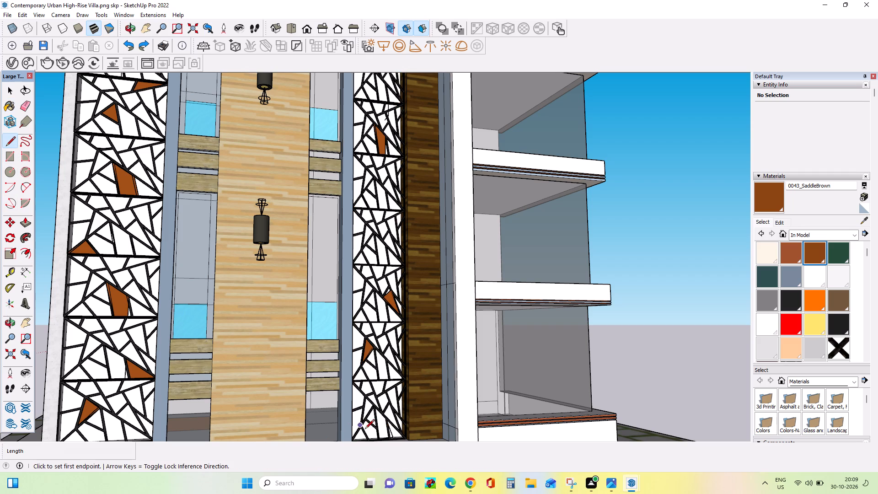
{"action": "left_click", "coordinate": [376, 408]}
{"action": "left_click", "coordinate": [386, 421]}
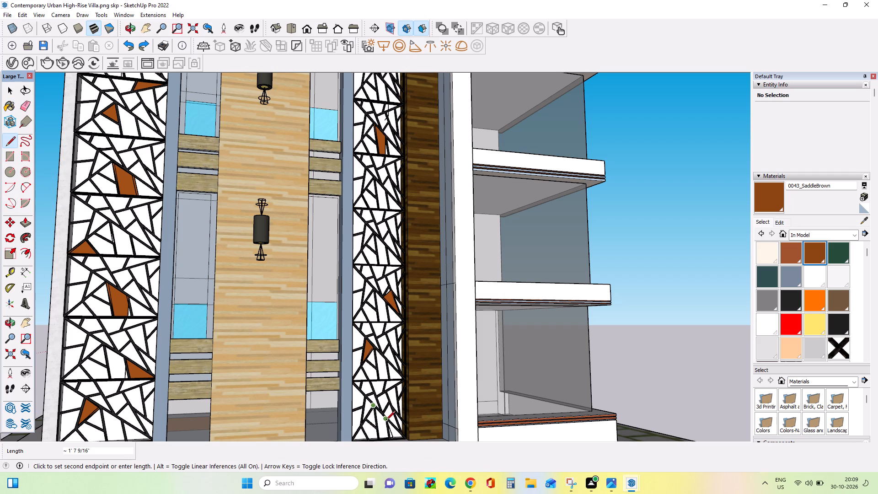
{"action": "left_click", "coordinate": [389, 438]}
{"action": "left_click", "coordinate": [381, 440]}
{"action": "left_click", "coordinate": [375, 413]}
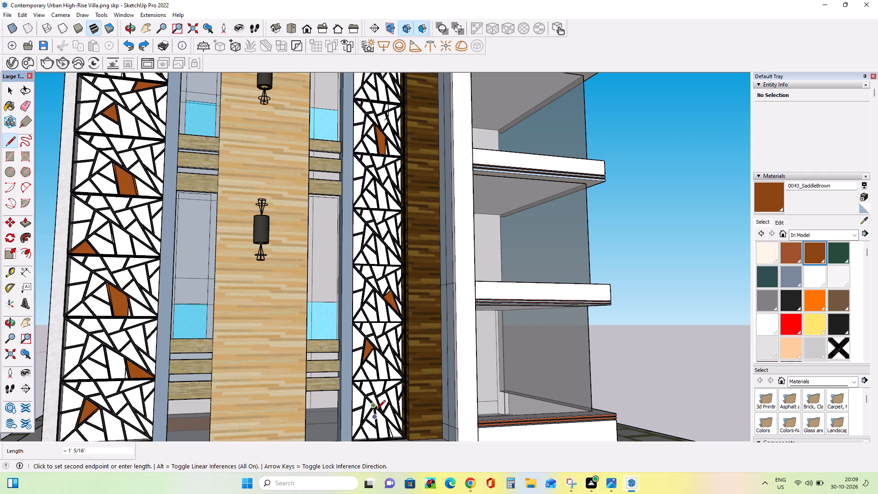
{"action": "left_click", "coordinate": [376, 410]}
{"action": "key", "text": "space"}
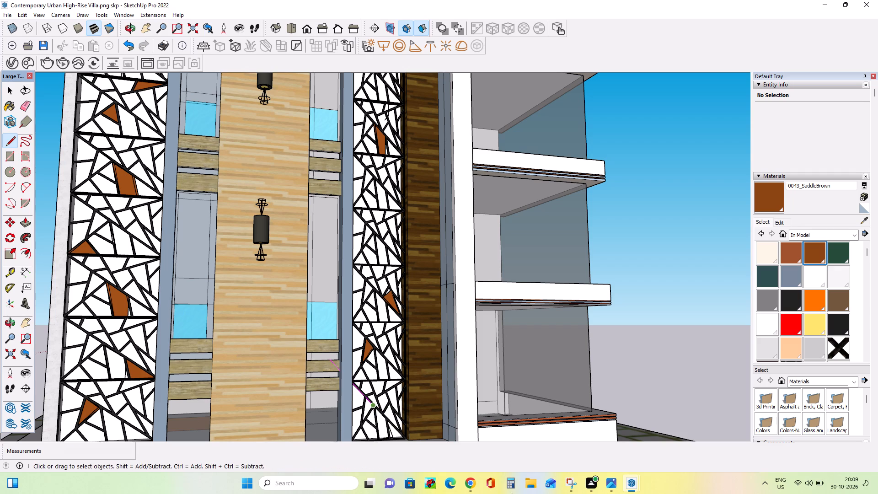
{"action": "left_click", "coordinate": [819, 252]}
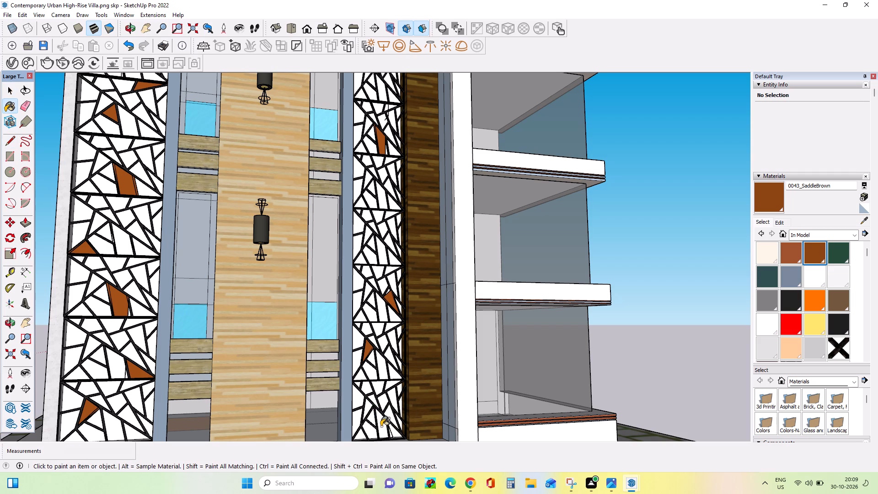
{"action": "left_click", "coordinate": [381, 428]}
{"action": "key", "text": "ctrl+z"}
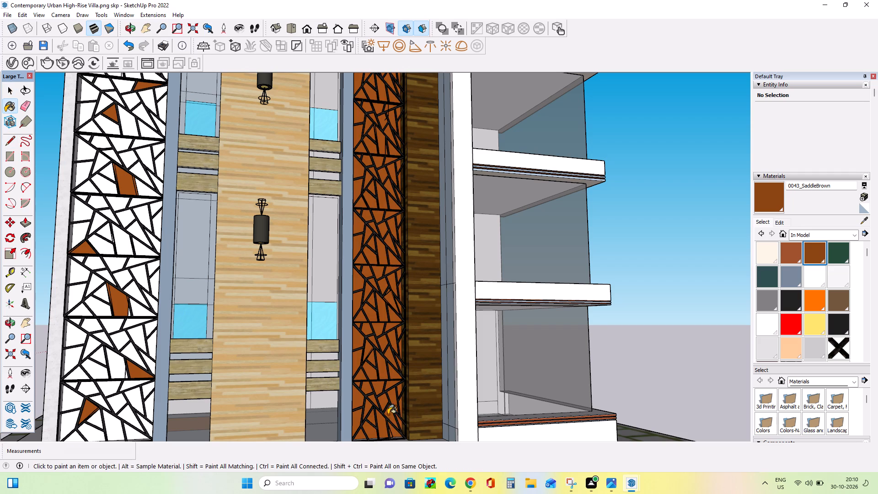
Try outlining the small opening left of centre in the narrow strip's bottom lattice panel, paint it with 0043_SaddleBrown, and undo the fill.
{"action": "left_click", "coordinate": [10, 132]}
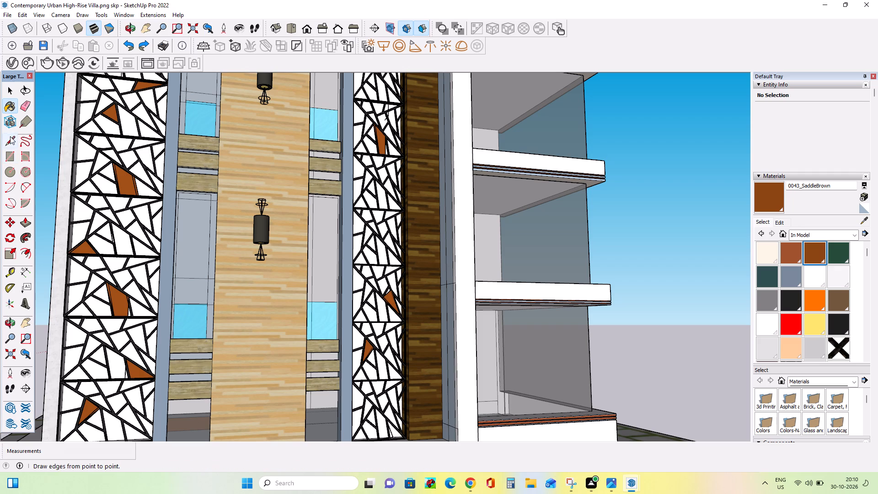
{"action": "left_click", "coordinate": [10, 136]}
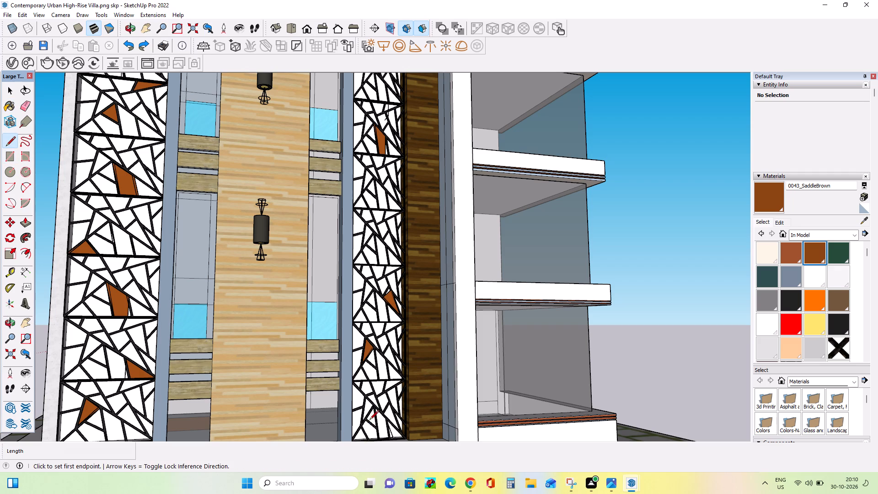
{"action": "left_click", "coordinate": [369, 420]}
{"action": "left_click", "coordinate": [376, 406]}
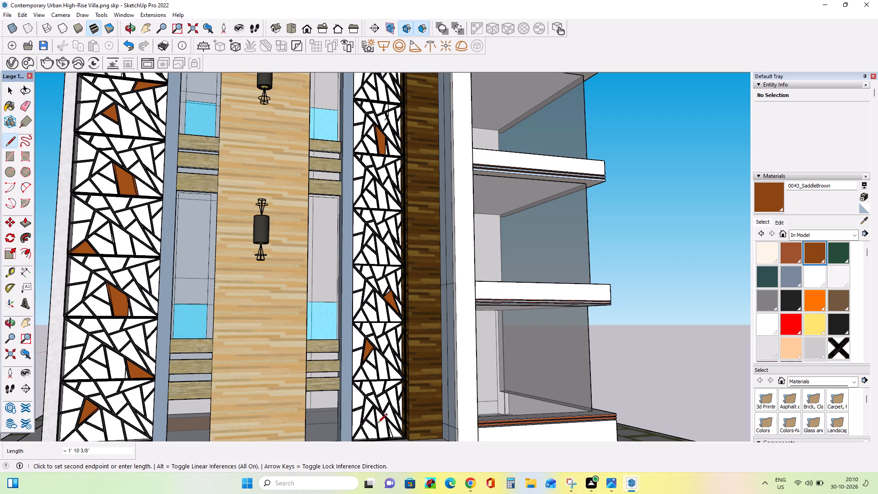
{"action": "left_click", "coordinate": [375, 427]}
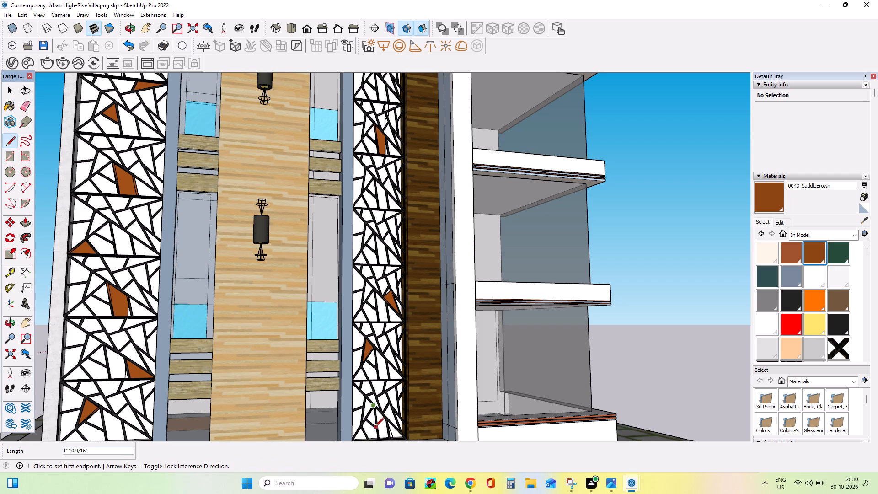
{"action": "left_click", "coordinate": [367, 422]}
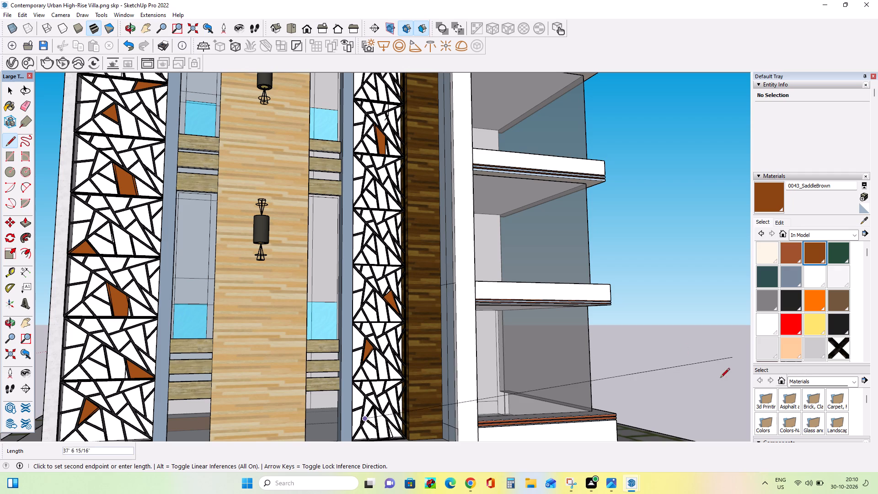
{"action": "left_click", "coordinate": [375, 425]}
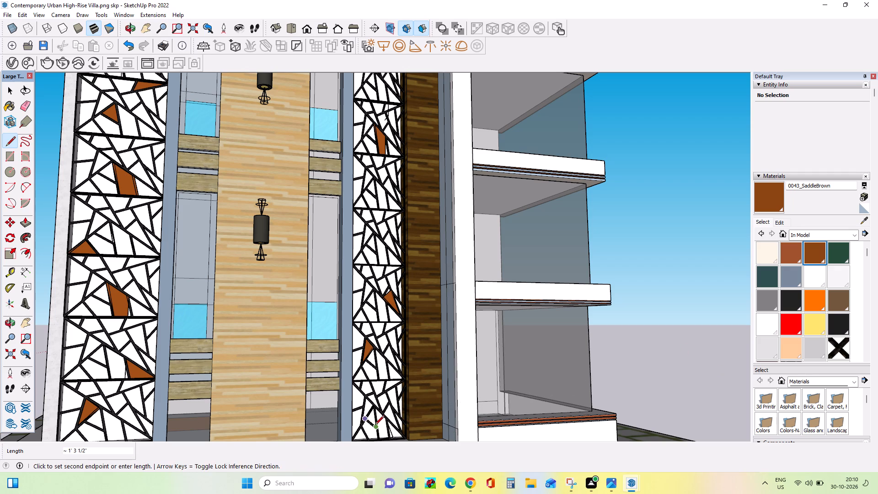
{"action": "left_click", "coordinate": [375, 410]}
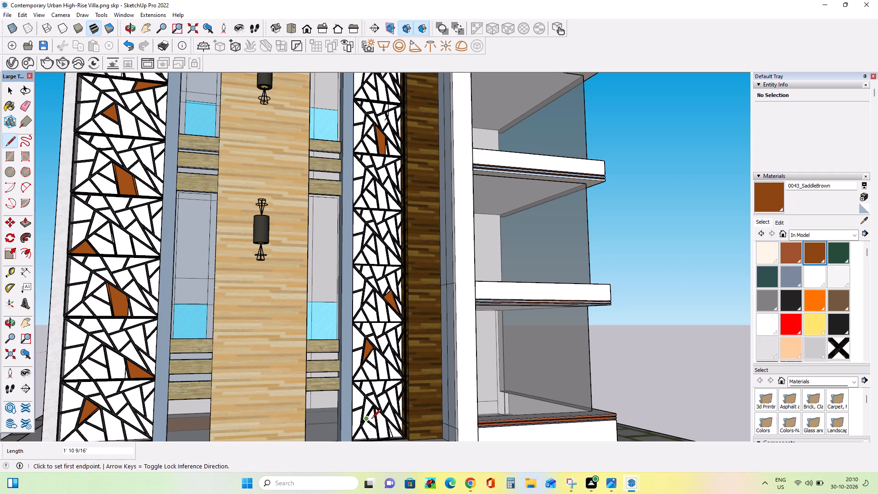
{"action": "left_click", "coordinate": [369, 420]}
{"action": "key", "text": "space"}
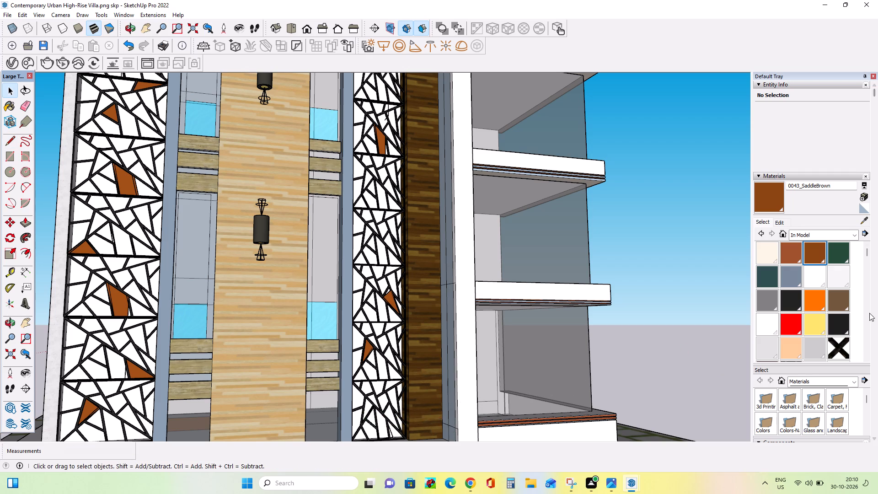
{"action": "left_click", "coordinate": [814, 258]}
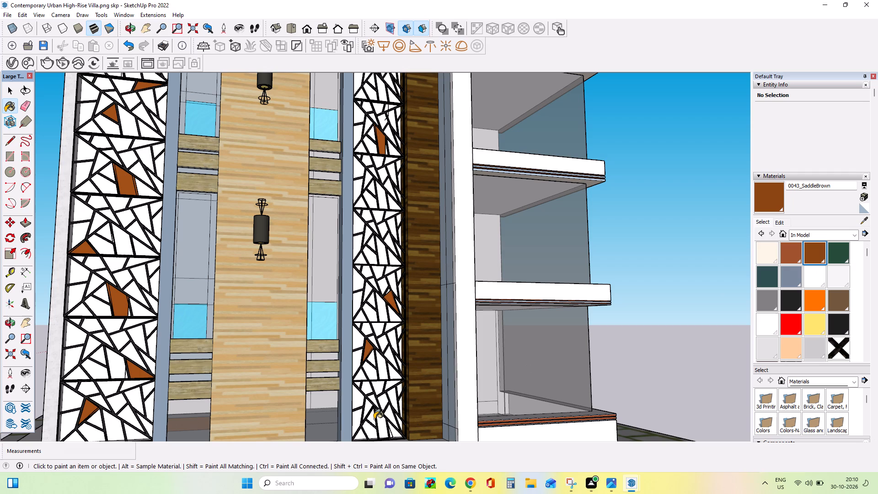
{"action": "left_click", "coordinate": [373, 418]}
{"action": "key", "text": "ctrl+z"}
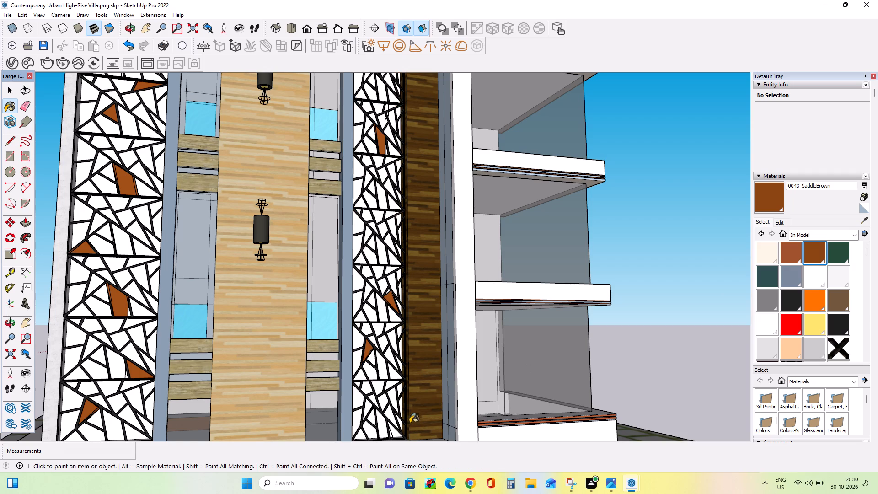
Render a raised three-quarter view of the whole building in V-Ray, showing the balcony side, both lattice strips and the entrance.
{"action": "scroll", "coordinate": [412, 419], "scroll_direction": "down", "scroll_amount": 15}
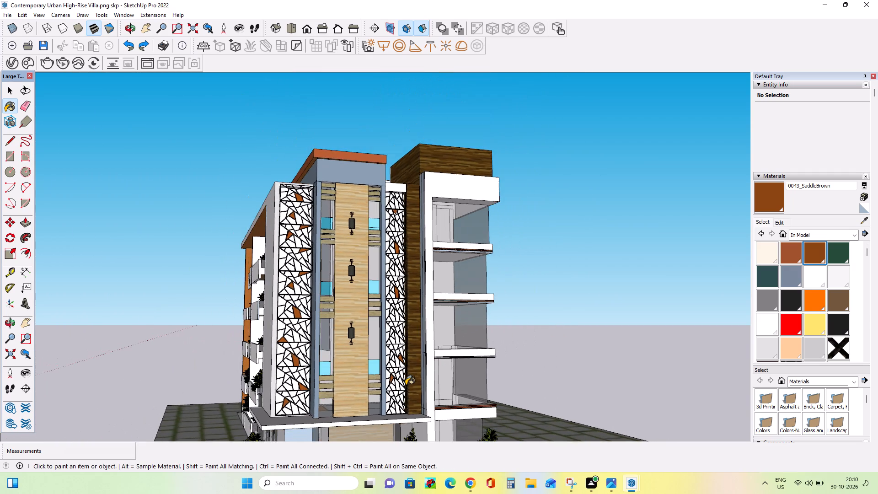
{"action": "scroll", "coordinate": [412, 377], "scroll_direction": "down", "scroll_amount": 6}
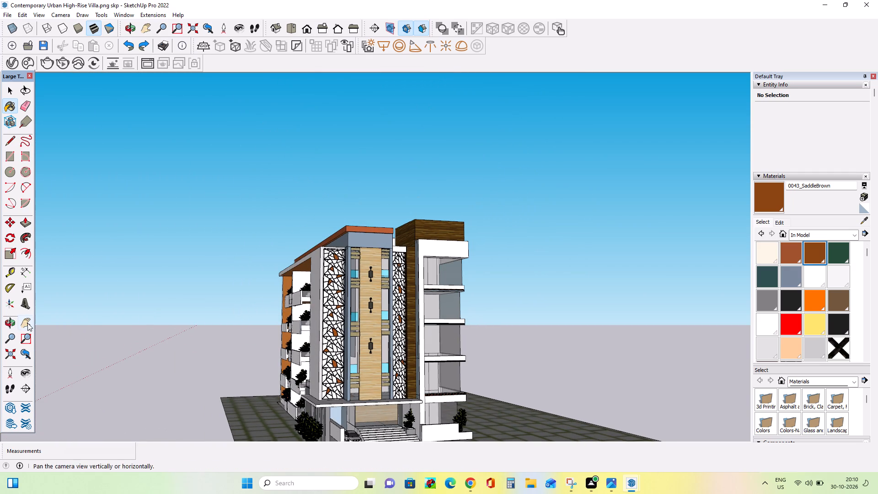
{"action": "left_click", "coordinate": [27, 323]}
{"action": "left_click_drag", "start_coordinate": [363, 290], "coordinate": [356, 247]}
{"action": "middle_click_drag", "start_coordinate": [420, 306], "coordinate": [452, 365]}
{"action": "scroll", "coordinate": [445, 354], "scroll_direction": "up", "scroll_amount": 1}
{"action": "left_click_drag", "start_coordinate": [426, 349], "coordinate": [429, 336]}
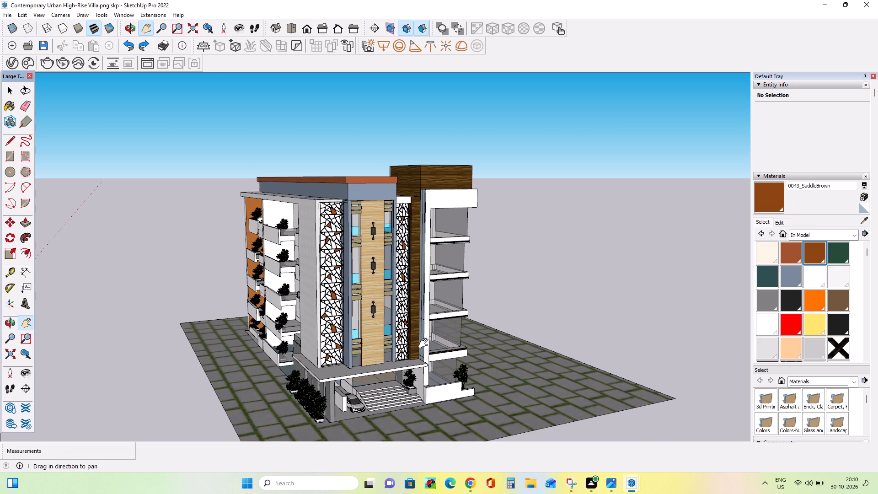
{"action": "middle_click_drag", "start_coordinate": [421, 353], "coordinate": [422, 348]}
{"action": "left_click_drag", "start_coordinate": [293, 349], "coordinate": [298, 340]}
{"action": "scroll", "coordinate": [297, 336], "scroll_direction": "up", "scroll_amount": 1}
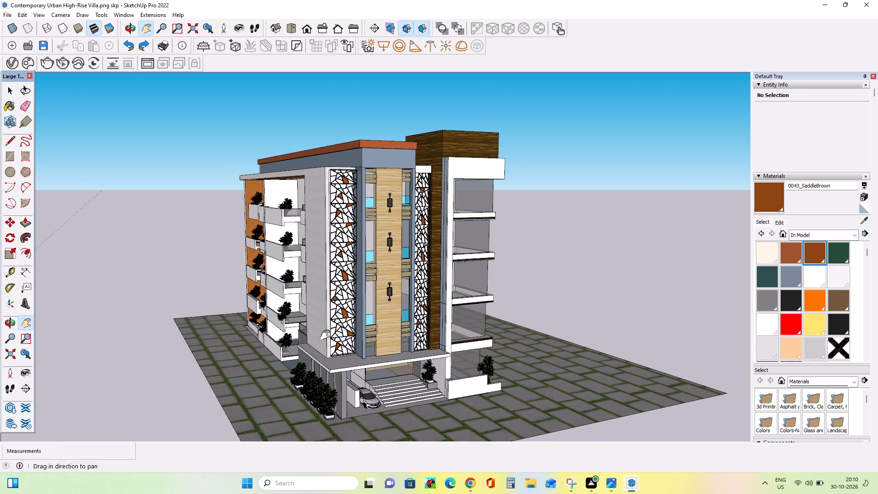
{"action": "left_click_drag", "start_coordinate": [328, 334], "coordinate": [328, 328]}
{"action": "middle_click_drag", "start_coordinate": [332, 331], "coordinate": [334, 322]}
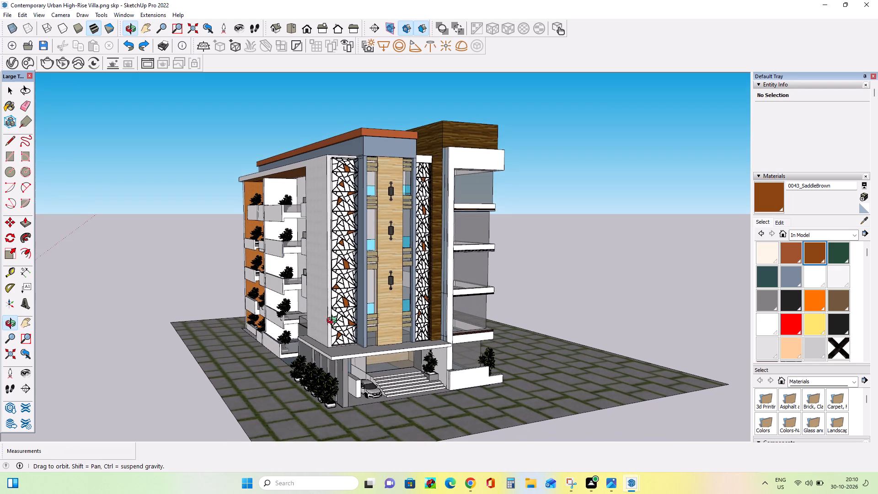
{"action": "middle_click_drag", "start_coordinate": [334, 322], "coordinate": [335, 319]}
{"action": "scroll", "coordinate": [335, 319], "scroll_direction": "up", "scroll_amount": 1}
{"action": "middle_click_drag", "start_coordinate": [352, 325], "coordinate": [348, 322]}
{"action": "scroll", "coordinate": [348, 322], "scroll_direction": "up", "scroll_amount": 1}
{"action": "middle_click_drag", "start_coordinate": [350, 322], "coordinate": [355, 322]}
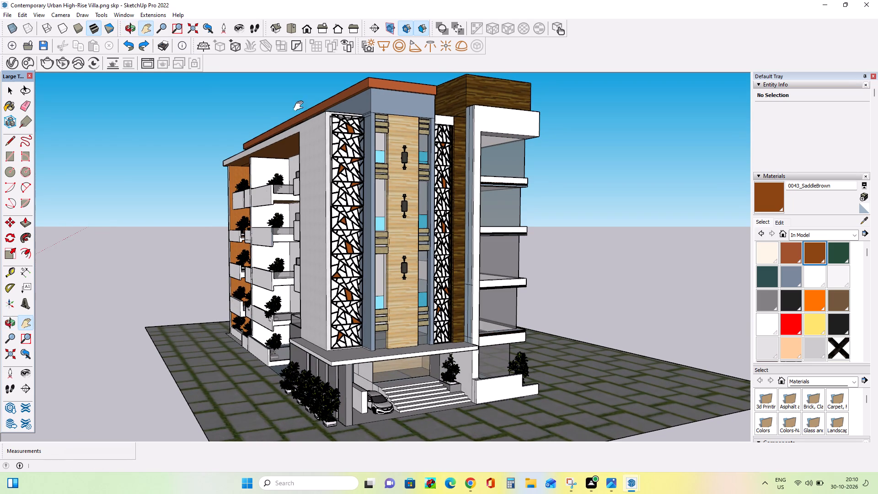
{"action": "left_click_drag", "start_coordinate": [437, 202], "coordinate": [438, 208]}
{"action": "scroll", "coordinate": [444, 207], "scroll_direction": "down", "scroll_amount": 1}
{"action": "middle_click", "coordinate": [444, 215]}
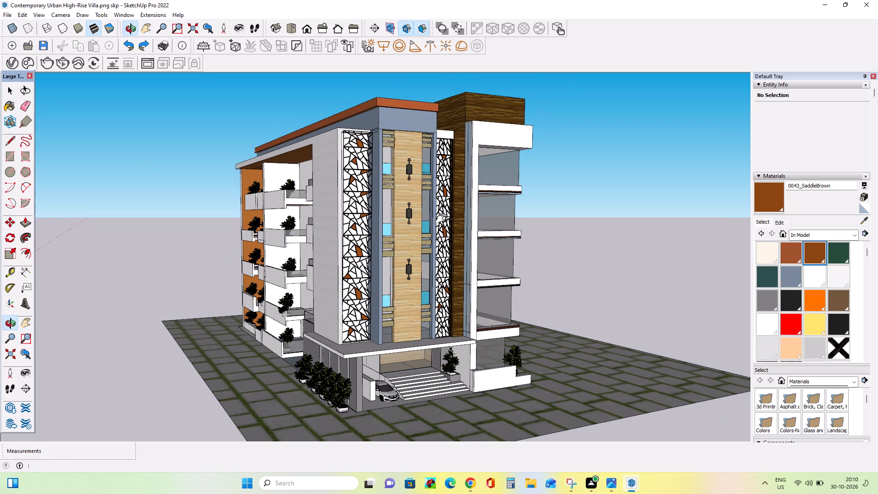
{"action": "left_click_drag", "start_coordinate": [435, 215], "coordinate": [436, 220]}
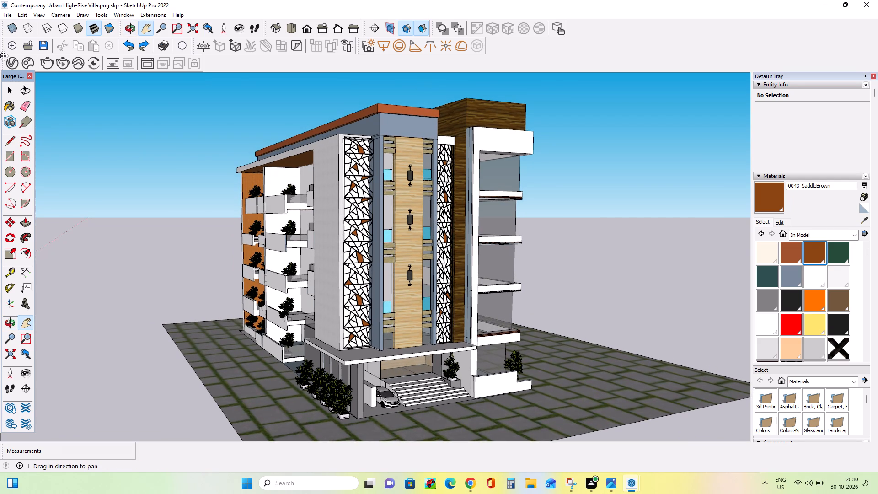
{"action": "left_click", "coordinate": [49, 63]}
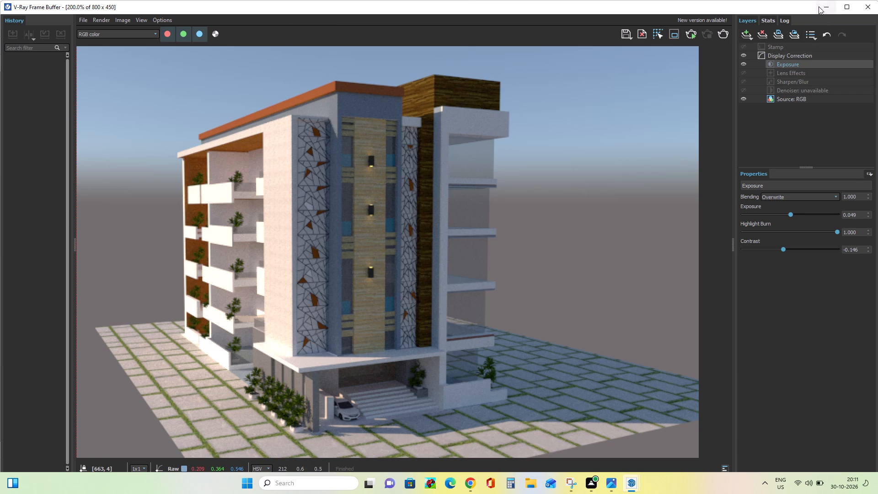
Switch to Snipping Tool and start a new rectangular capture of the V-Ray render.
{"action": "left_click", "coordinate": [576, 488]}
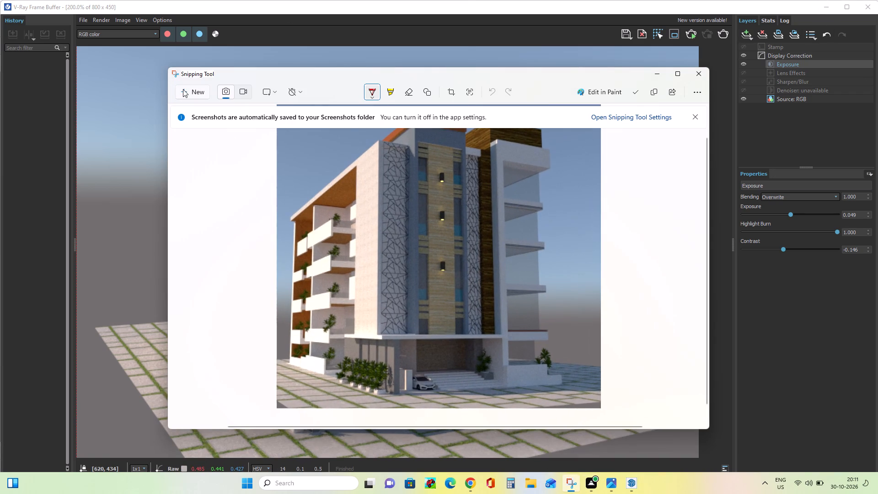
{"action": "left_click", "coordinate": [183, 89]}
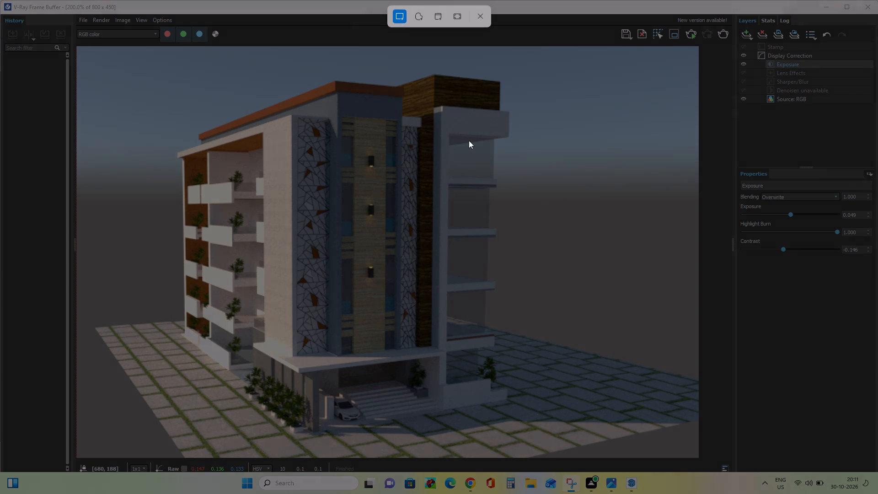
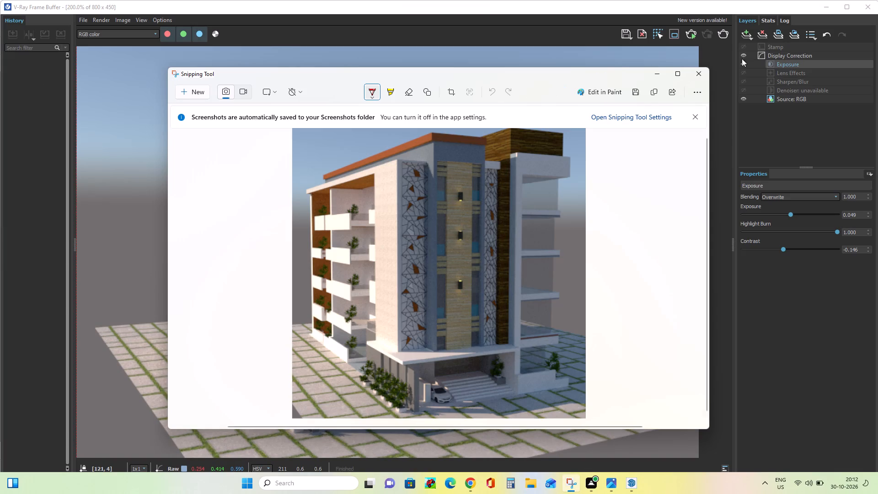
Minimize the Snipping Tool capture and the V-Ray Frame Buffer to get back to the SketchUp model.
{"action": "left_click", "coordinate": [657, 70]}
{"action": "left_click", "coordinate": [821, 6]}
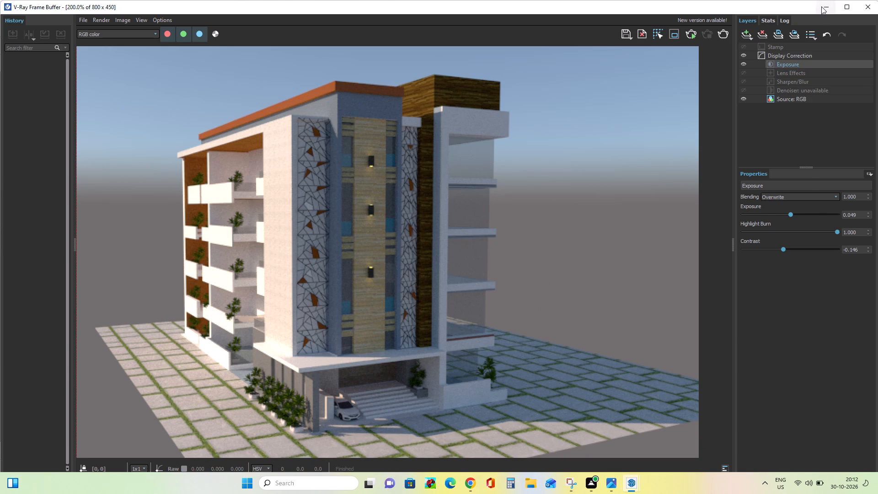
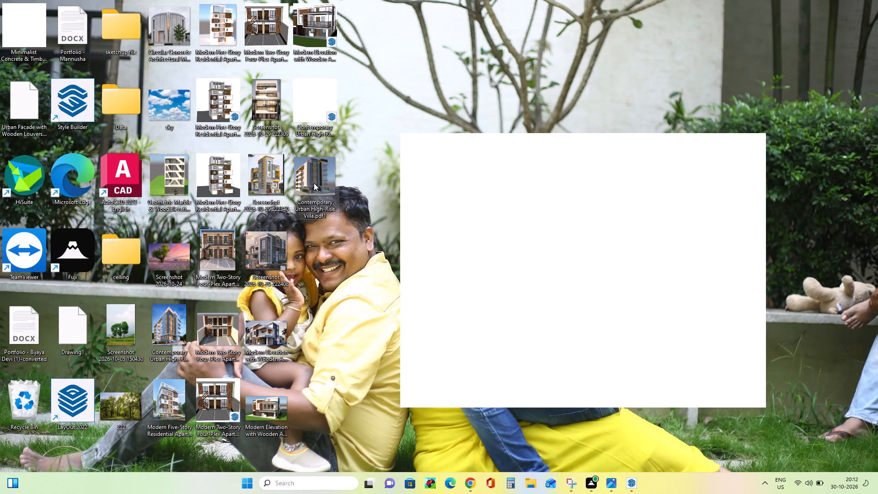
Delete the image file "Contemporary Urban High-Rise Villa.pdf1" from the desktop.
{"action": "right_click", "coordinate": [314, 183]}
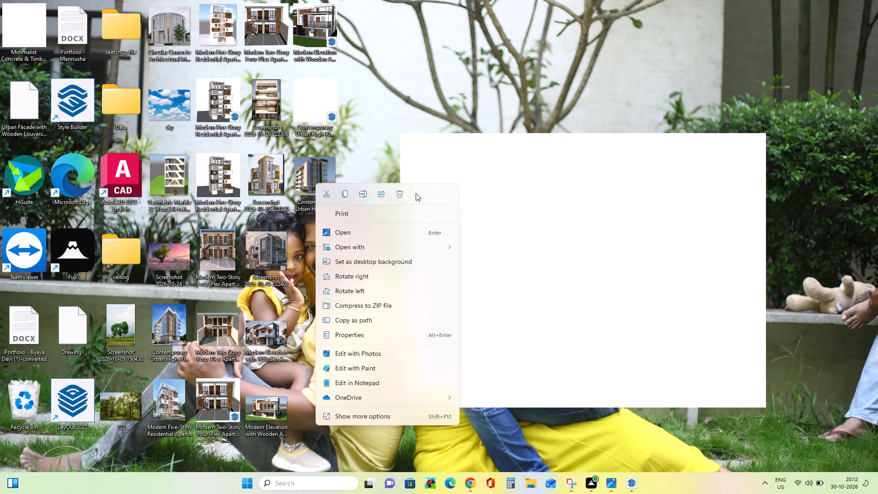
{"action": "left_click", "coordinate": [399, 193]}
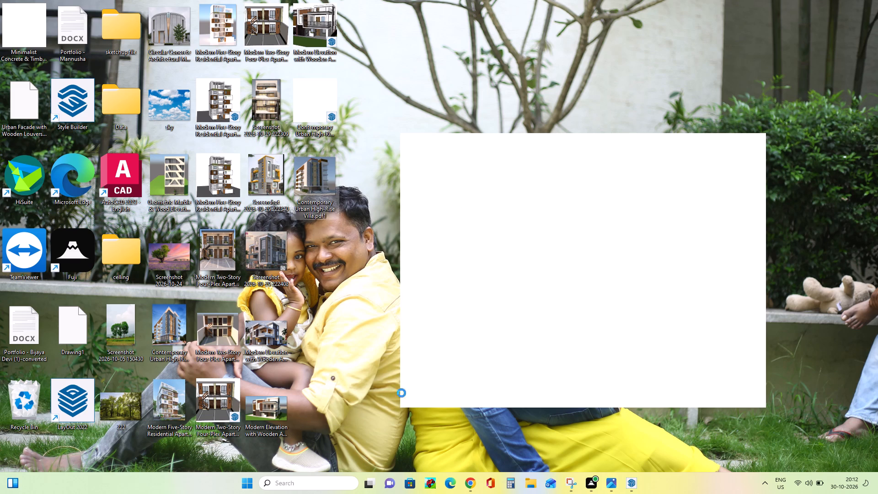
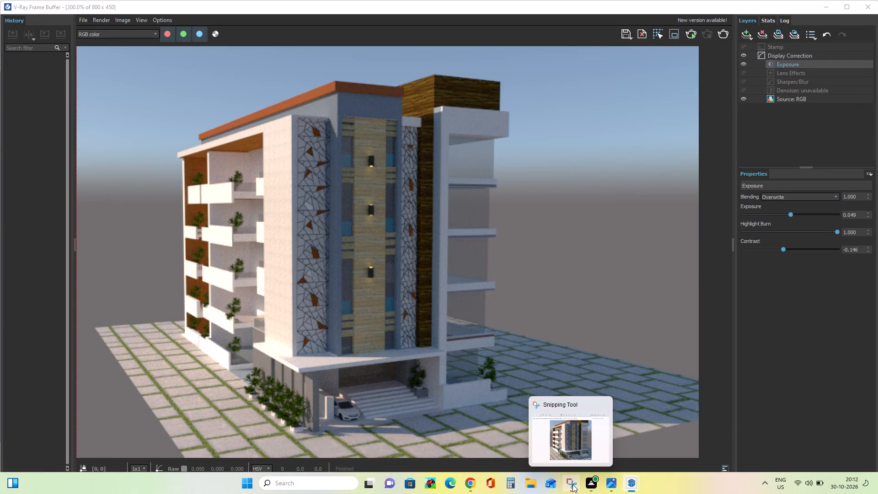
In Snipping Tool, save the villa render capture to the Desktop as a PNG named "Contemporary Urban High-Rise Villa.png pdf".
{"action": "left_click", "coordinate": [573, 484]}
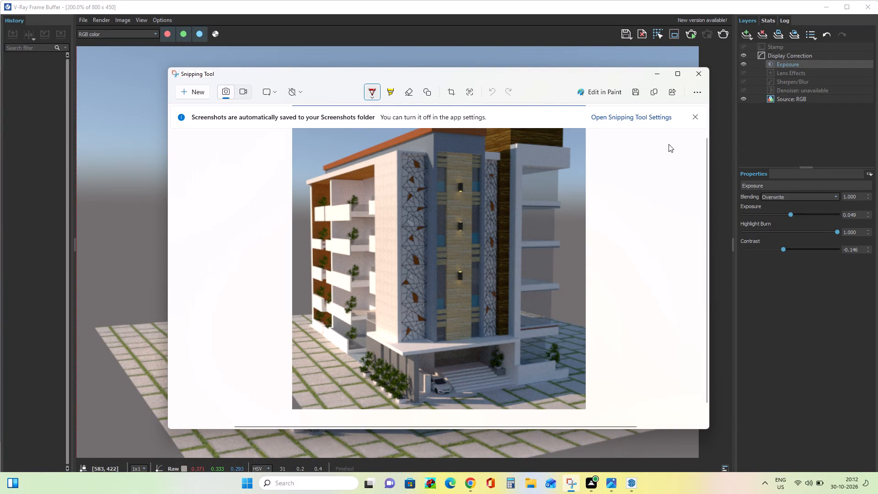
{"action": "key", "text": "ctrl+s"}
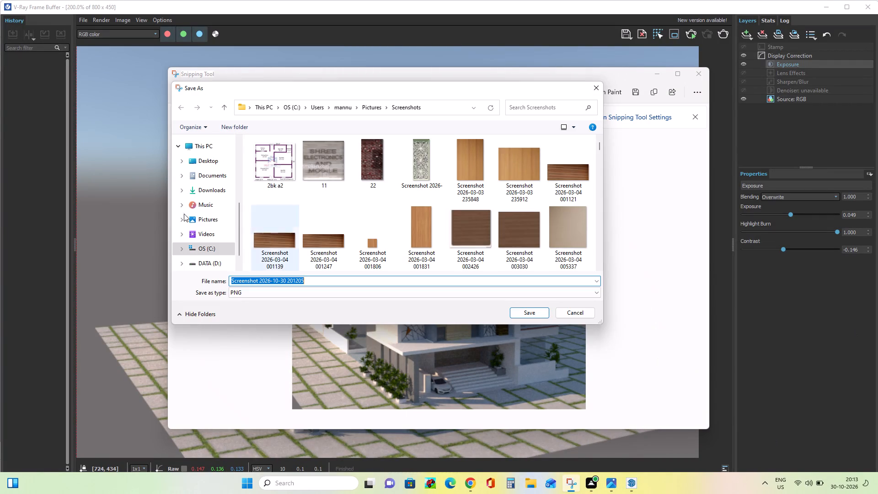
{"action": "left_click", "coordinate": [208, 160]}
{"action": "left_click", "coordinate": [305, 281]}
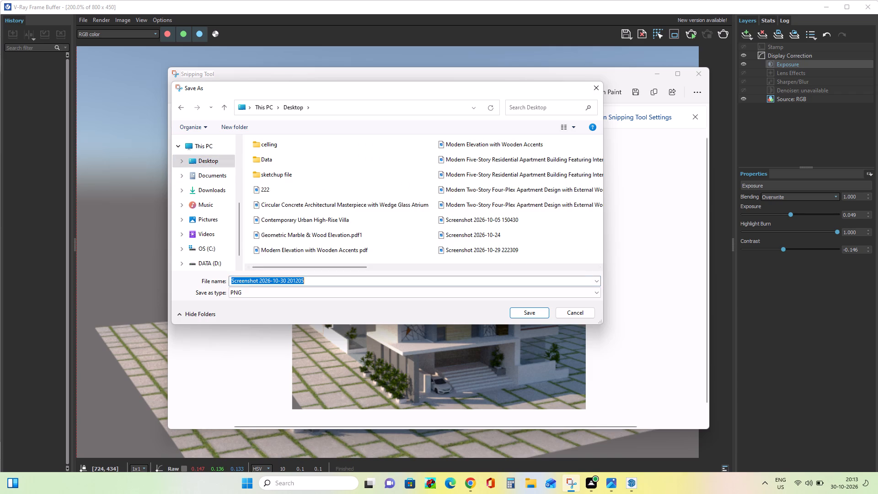
{"action": "key", "text": "BackSpace"}
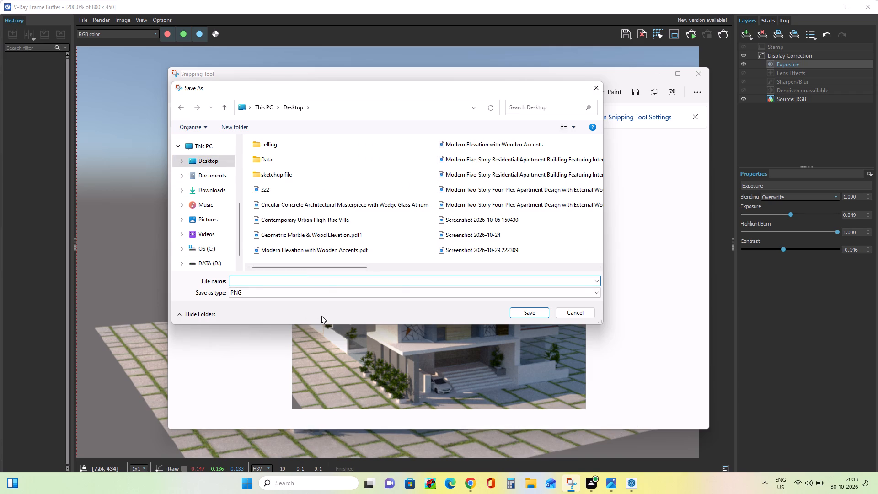
{"action": "key", "text": "c"}
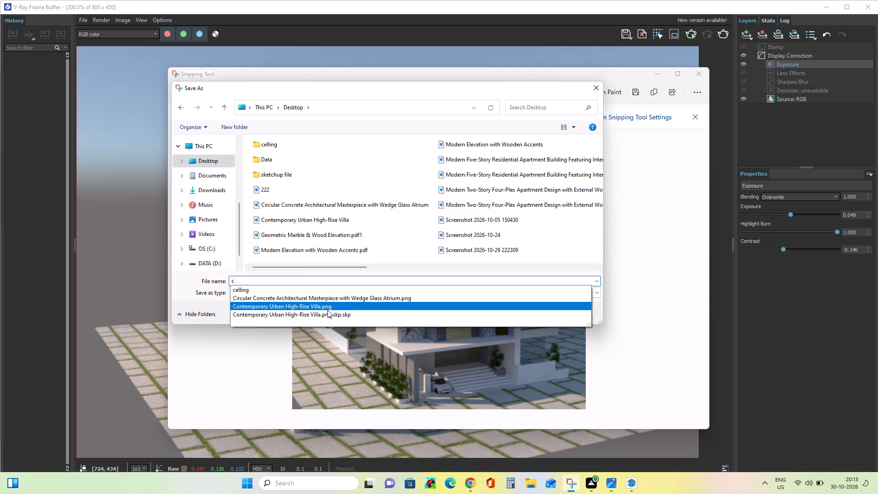
{"action": "left_click", "coordinate": [327, 314]}
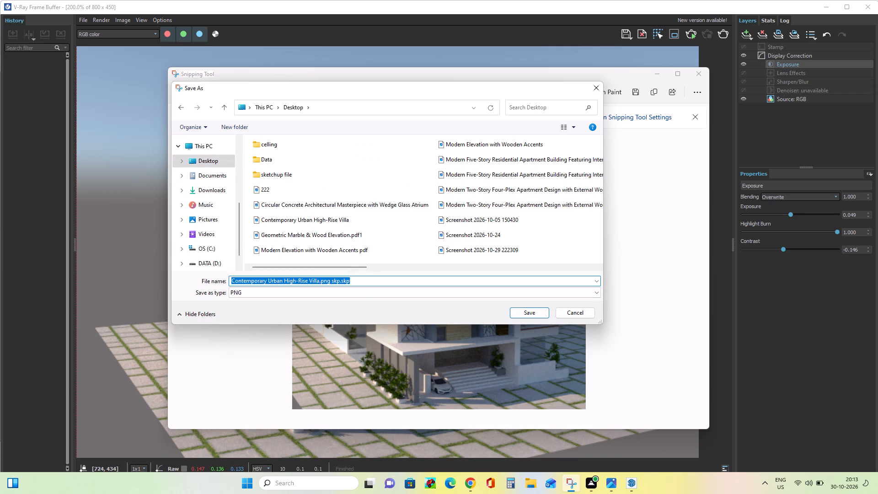
{"action": "left_click", "coordinate": [354, 279]}
{"action": "left_click", "coordinate": [362, 281]}
{"action": "left_click", "coordinate": [362, 280]}
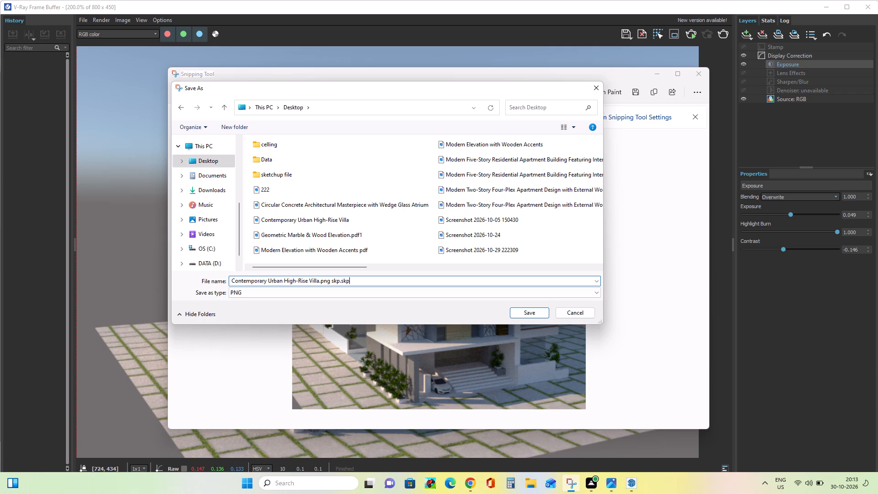
{"action": "key", "text": "BackSpace"}
{"action": "key", "text": "BackSpace"}
{"action": "key", "text": "BackSpace"}
{"action": "key", "text": "BackSpace"}
{"action": "key", "text": "BackSpace"}
{"action": "key", "text": "BackSpace"}
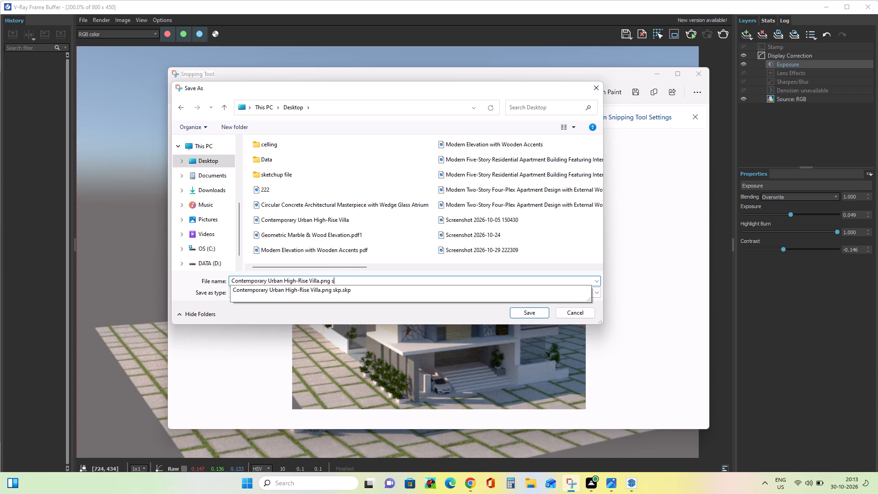
{"action": "key", "text": "BackSpace"}
{"action": "type", "text": "pdf"}
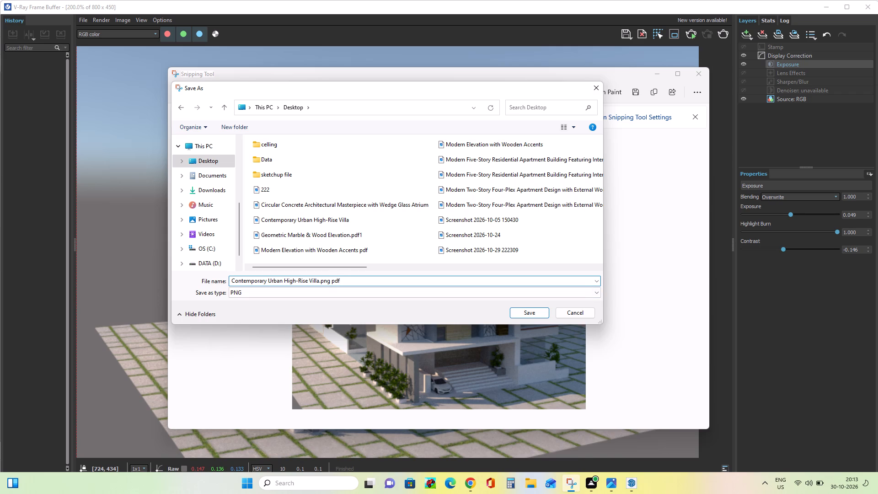
{"action": "left_click", "coordinate": [532, 312]}
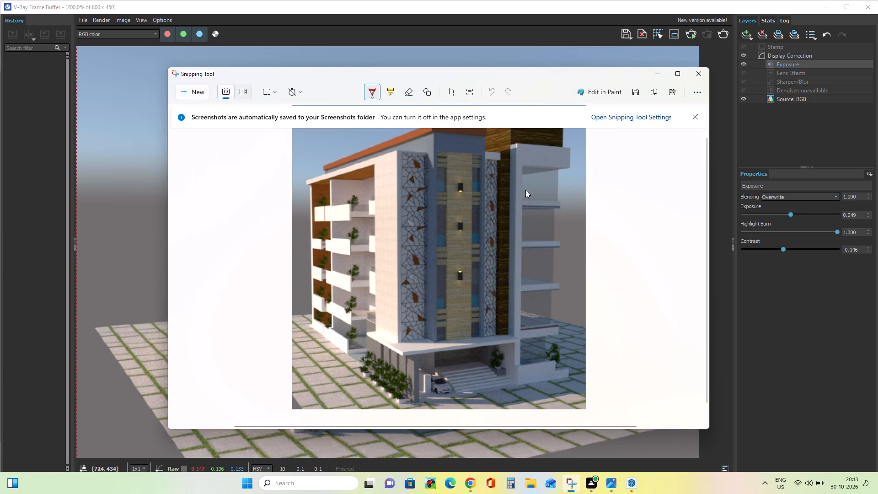
{"action": "left_click", "coordinate": [656, 72]}
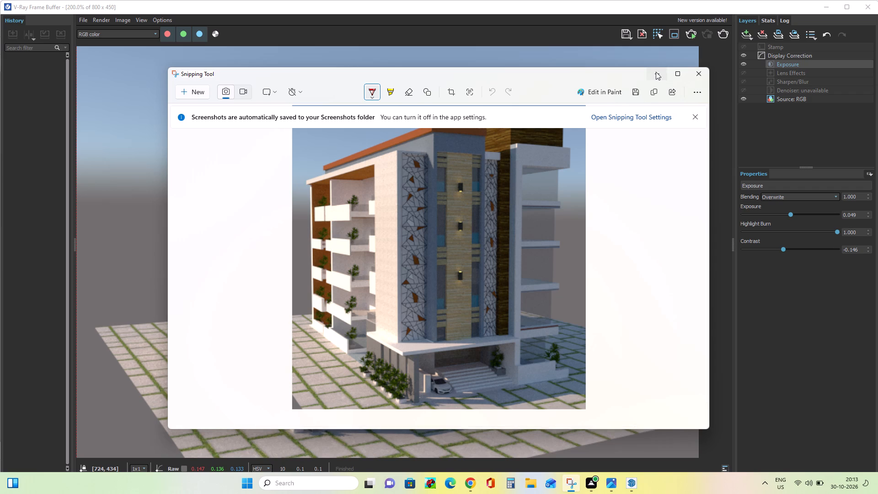
Return from the V-Ray Frame Buffer to the SketchUp villa model and save it under its existing name.
{"action": "left_click", "coordinate": [829, 6]}
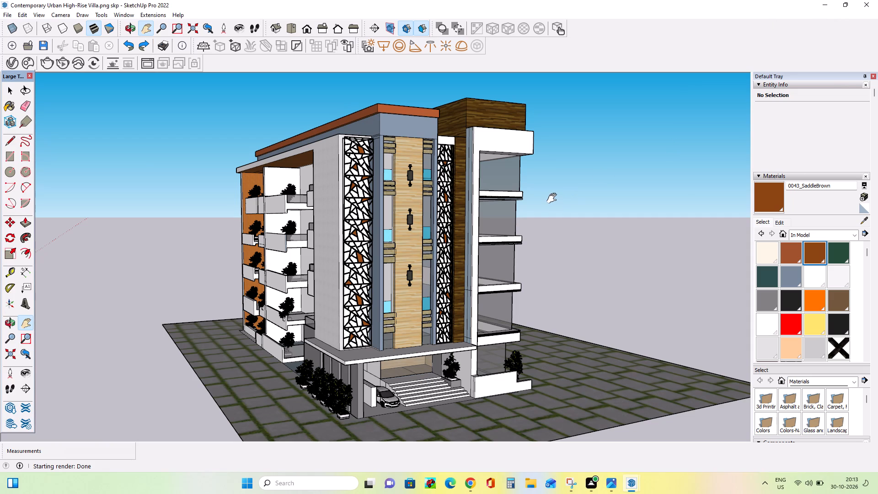
{"action": "key", "text": "ctrl+s"}
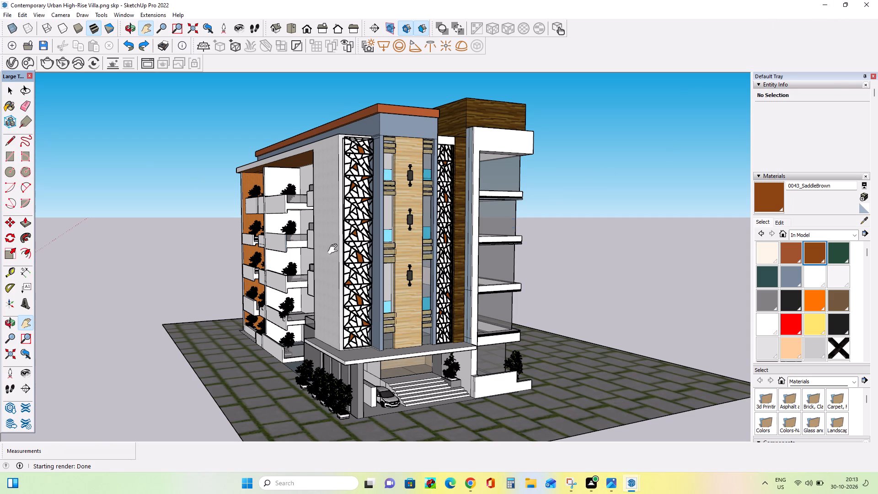
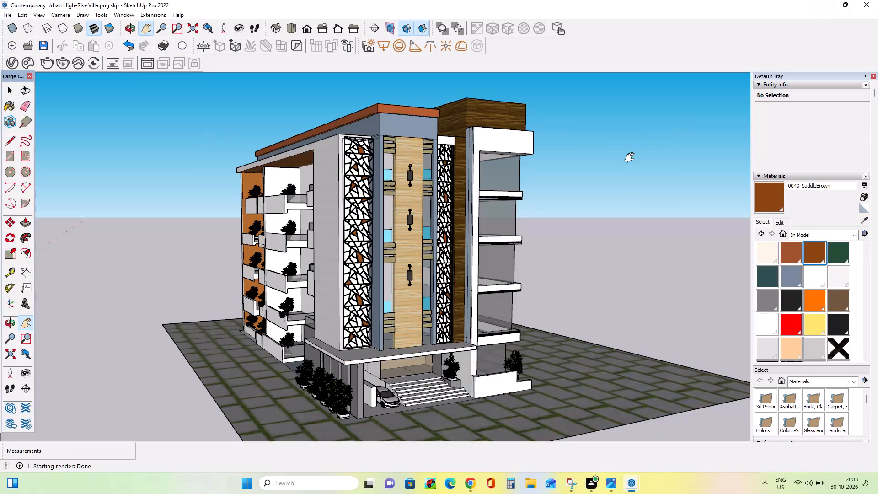
Save the villa model once more under its existing file name.
{"action": "key", "text": "ctrl+s"}
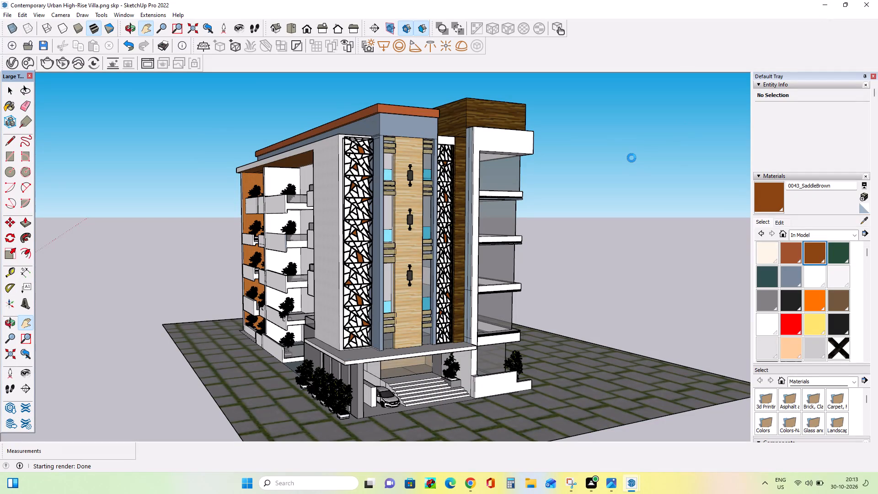